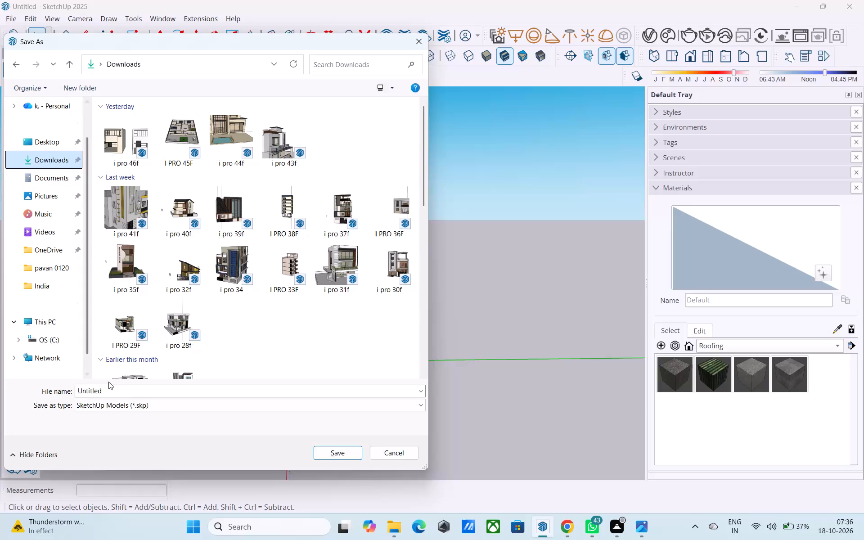
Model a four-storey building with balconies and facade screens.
Save the model in Downloads under the file name i pro 47f.
{"action": "left_click", "coordinate": [114, 390]}
{"action": "type", "text": "ip"}
{"action": "key", "text": "BackSpace"}
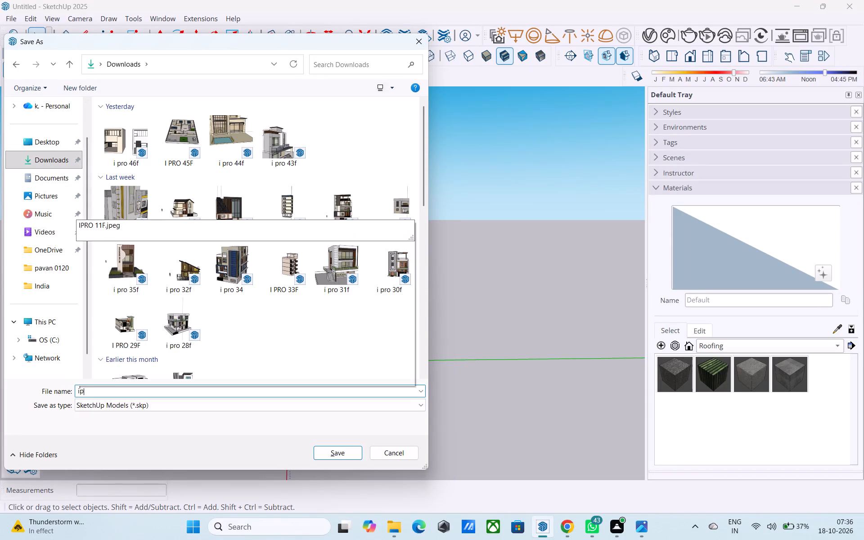
{"action": "key", "text": "space"}
{"action": "type", "text": "pro"}
{"action": "key", "text": "space"}
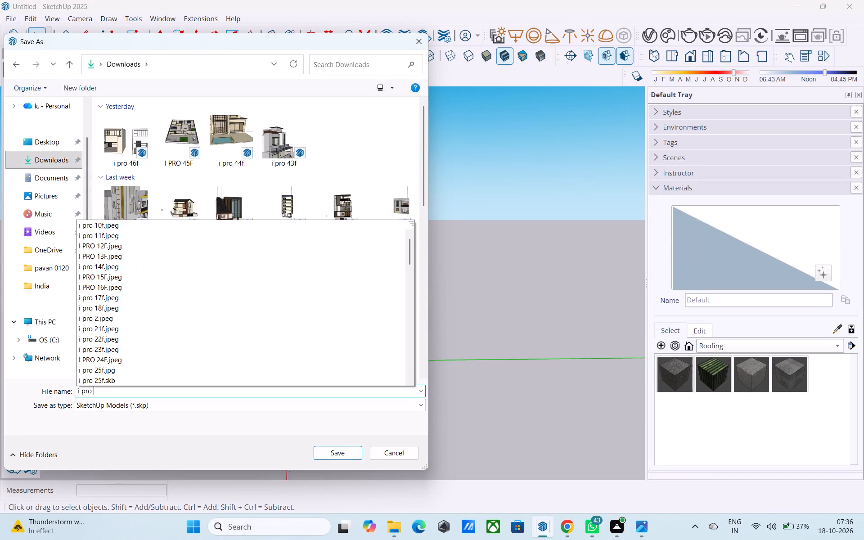
{"action": "type", "text": "47"}
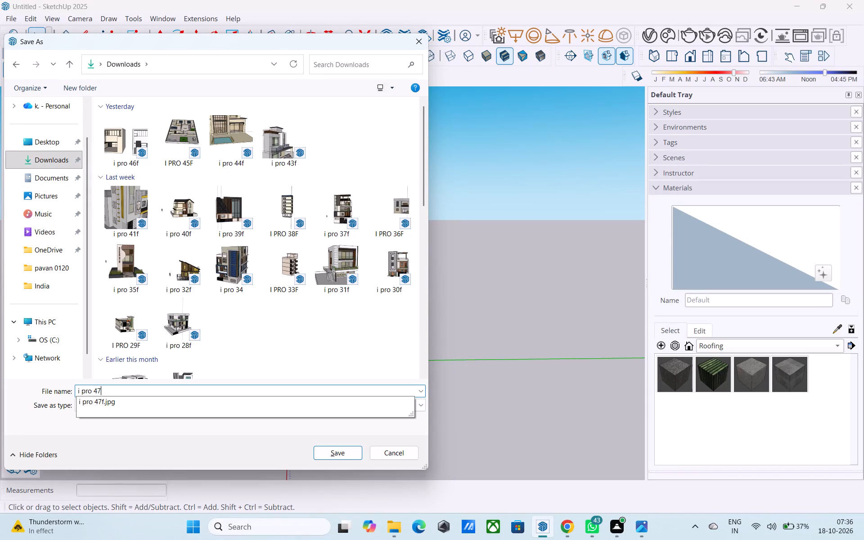
{"action": "key", "text": "f"}
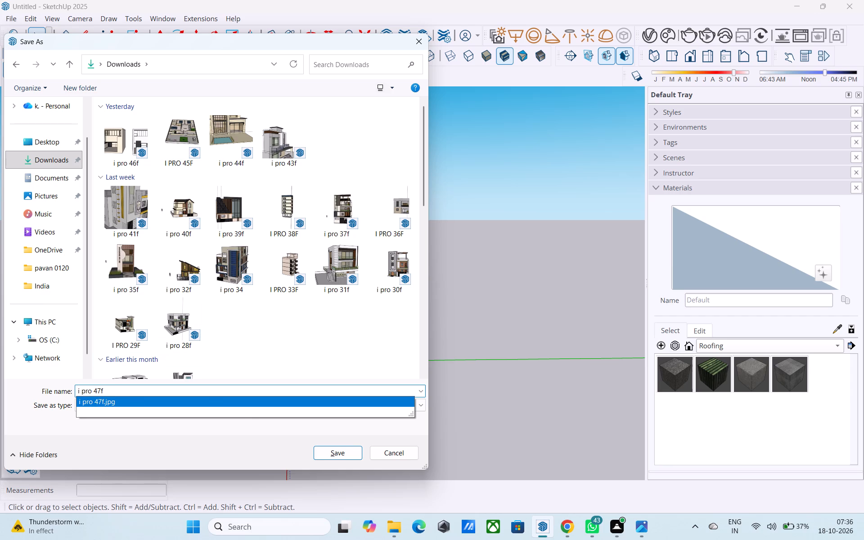
{"action": "left_click", "coordinate": [337, 451]}
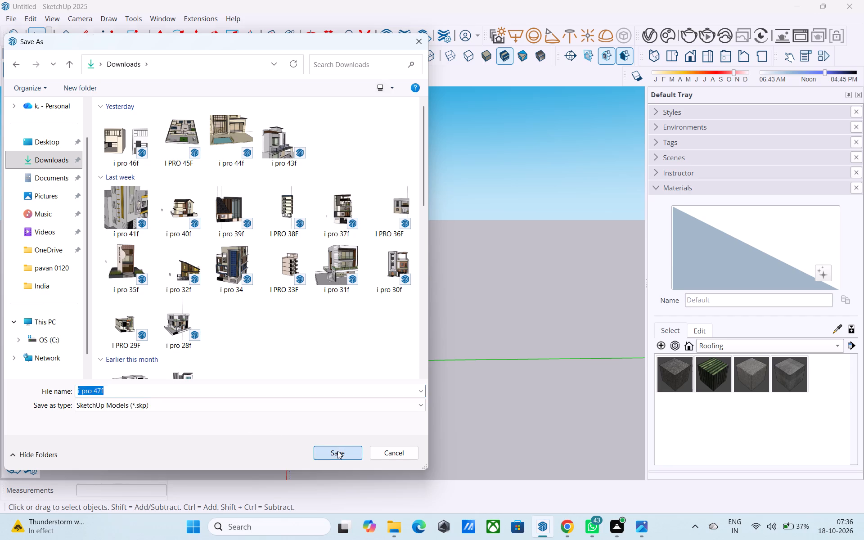
Draw a 30' by 40' rectangle on the ground plane beside the origin.
{"action": "middle_click_drag", "start_coordinate": [337, 449], "coordinate": [331, 434]}
{"action": "scroll", "coordinate": [330, 423], "scroll_direction": "down", "scroll_amount": 4}
{"action": "middle_click_drag", "start_coordinate": [330, 423], "coordinate": [276, 331], "text": "shift"}
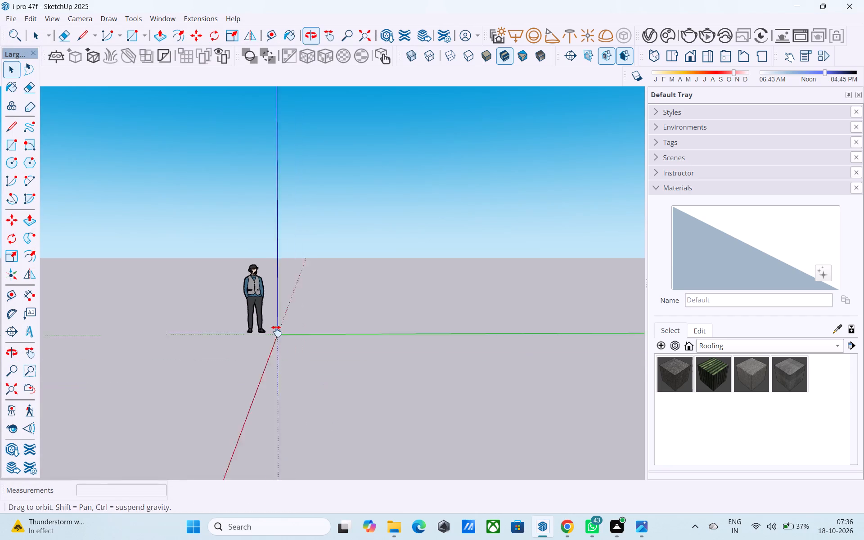
{"action": "middle_click_drag", "start_coordinate": [276, 331], "coordinate": [271, 324], "text": "shift"}
{"action": "key", "text": "r"}
{"action": "middle_click_drag", "start_coordinate": [309, 311], "coordinate": [332, 370]}
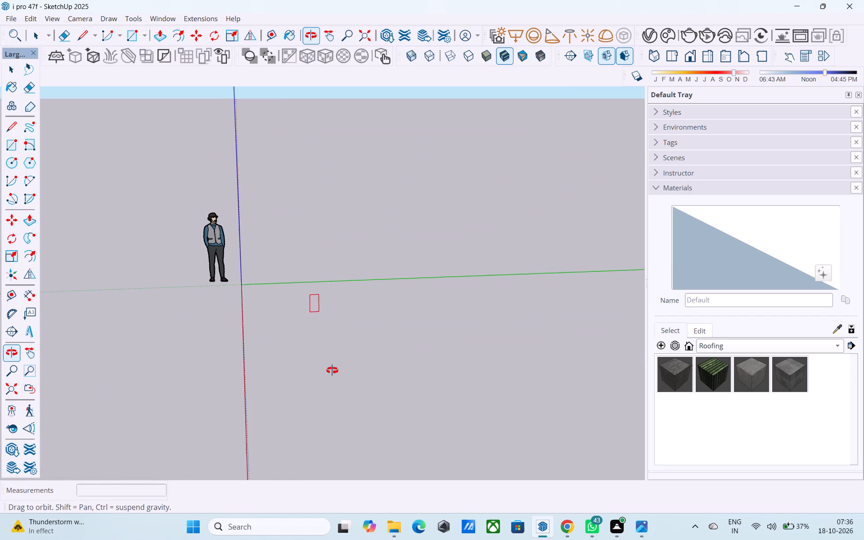
{"action": "middle_click_drag", "start_coordinate": [332, 370], "coordinate": [328, 369]}
{"action": "left_click", "coordinate": [321, 336]}
{"action": "middle_click_drag", "start_coordinate": [477, 425], "coordinate": [402, 426], "text": "shift"}
{"action": "middle_click_drag", "start_coordinate": [408, 424], "coordinate": [426, 379], "text": "shift"}
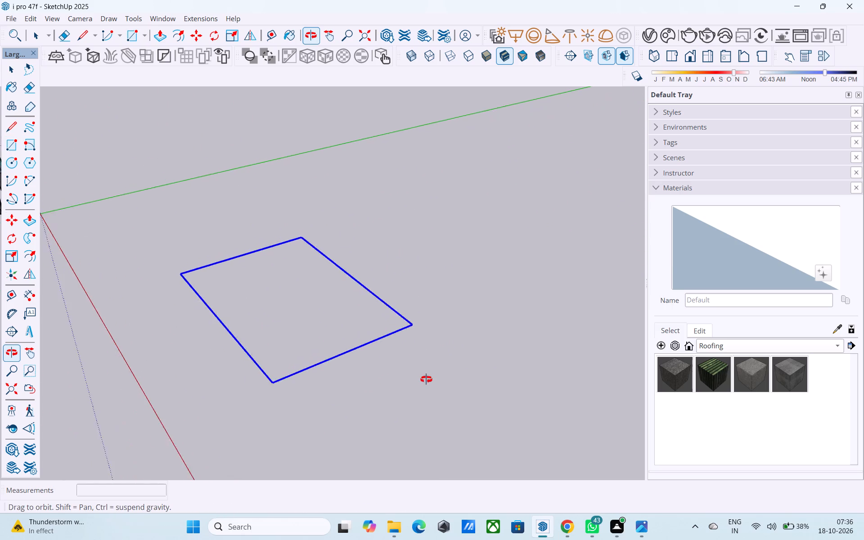
{"action": "middle_click_drag", "start_coordinate": [426, 379], "coordinate": [385, 391], "text": "shift"}
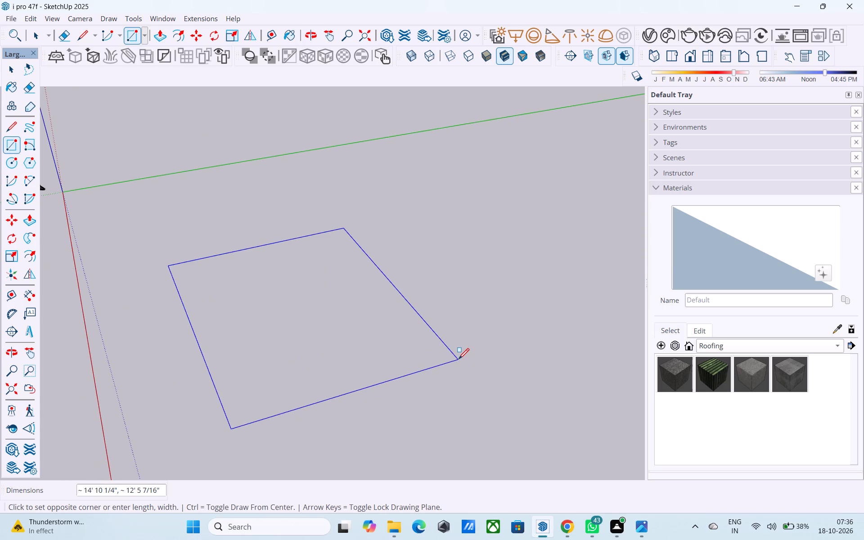
{"action": "type", "text": "30',40'"}
{"action": "key", "text": "Return"}
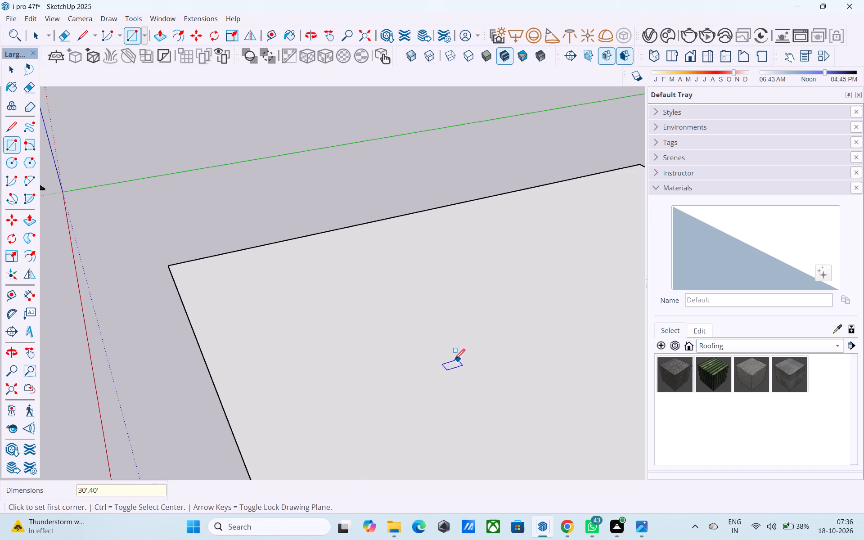
Examine the rectangular base face from above and from lower angles on several sides.
{"action": "scroll", "coordinate": [450, 356], "scroll_direction": "down", "scroll_amount": 12}
{"action": "middle_click_drag", "start_coordinate": [366, 309], "coordinate": [259, 292]}
{"action": "scroll", "coordinate": [342, 249], "scroll_direction": "down", "scroll_amount": 5}
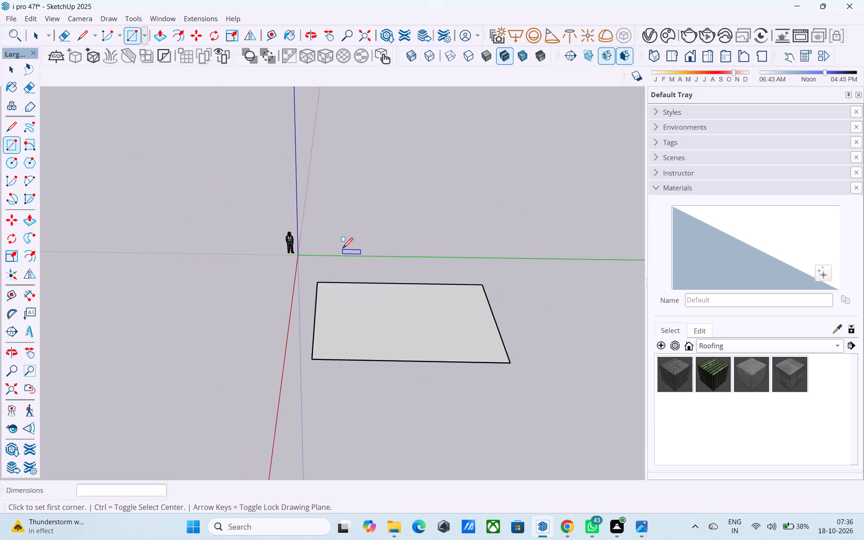
{"action": "scroll", "coordinate": [342, 250], "scroll_direction": "up", "scroll_amount": 4}
{"action": "scroll", "coordinate": [351, 246], "scroll_direction": "down", "scroll_amount": 4}
{"action": "scroll", "coordinate": [220, 214], "scroll_direction": "down", "scroll_amount": 2}
{"action": "scroll", "coordinate": [224, 216], "scroll_direction": "up", "scroll_amount": 3}
{"action": "scroll", "coordinate": [225, 216], "scroll_direction": "down", "scroll_amount": 4}
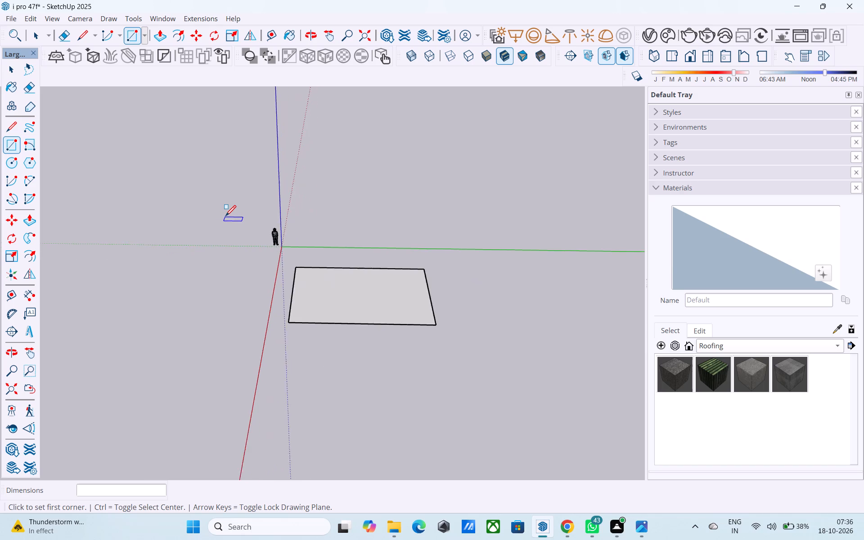
{"action": "scroll", "coordinate": [225, 217], "scroll_direction": "down", "scroll_amount": 3}
{"action": "middle_click_drag", "start_coordinate": [330, 271], "coordinate": [344, 436]}
{"action": "middle_click_drag", "start_coordinate": [315, 396], "coordinate": [306, 436]}
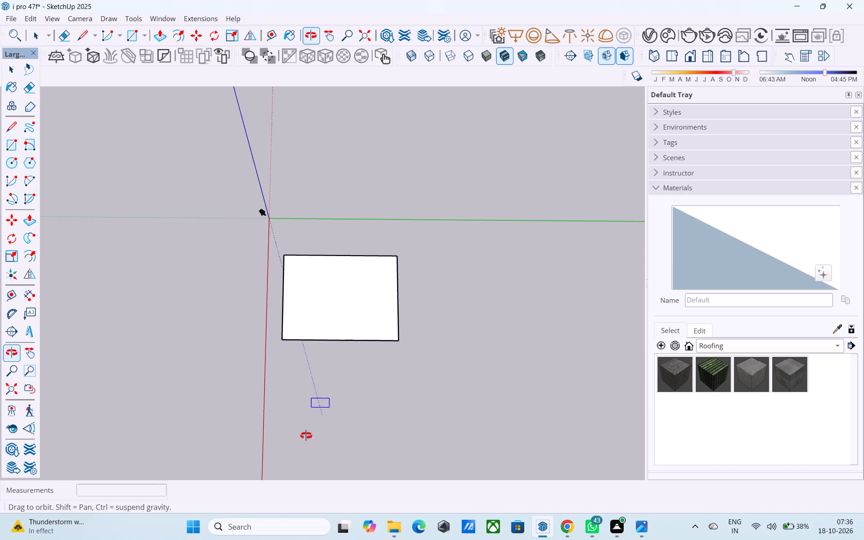
{"action": "middle_click_drag", "start_coordinate": [306, 436], "coordinate": [563, 280]}
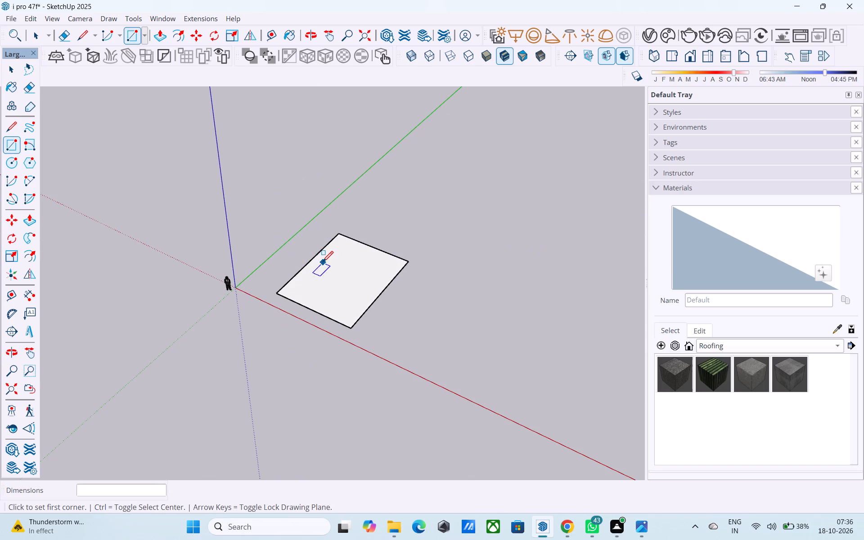
{"action": "scroll", "coordinate": [327, 244], "scroll_direction": "up", "scroll_amount": 7}
{"action": "middle_click_drag", "start_coordinate": [319, 279], "coordinate": [302, 227]}
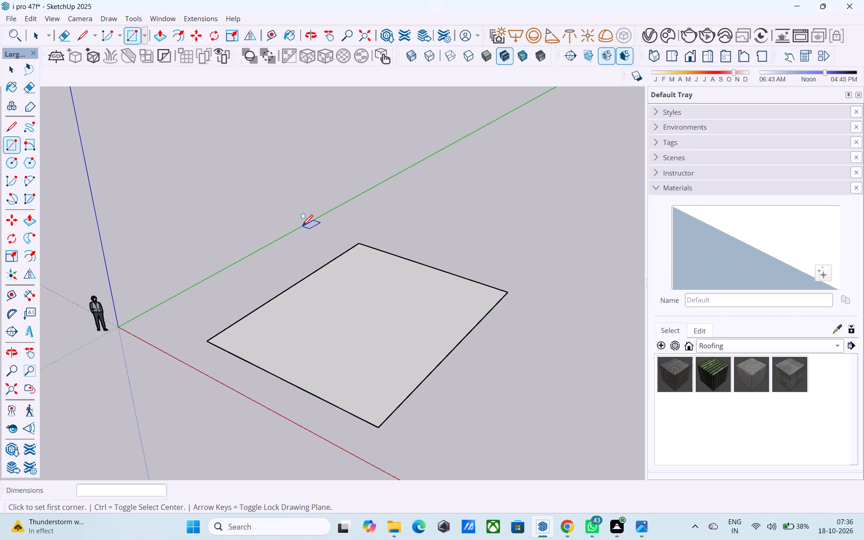
{"action": "middle_click_drag", "start_coordinate": [359, 382], "coordinate": [317, 360]}
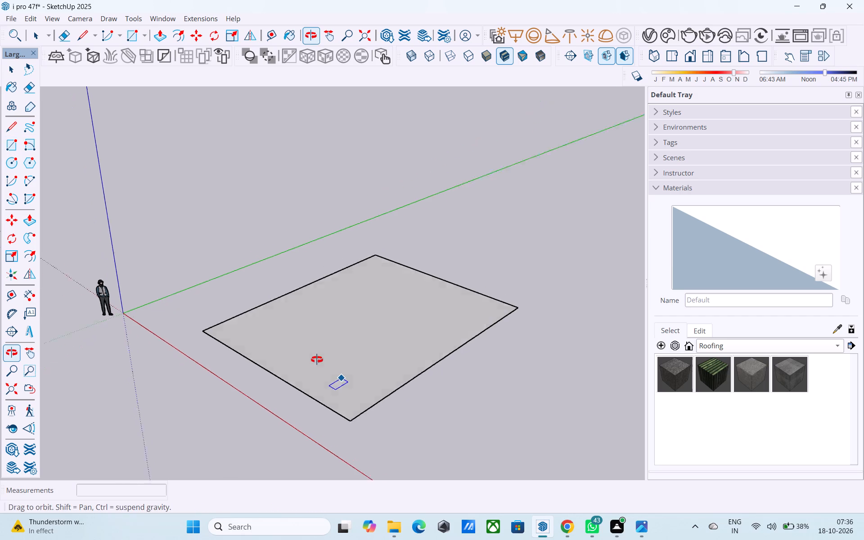
{"action": "middle_click_drag", "start_coordinate": [317, 360], "coordinate": [321, 366]}
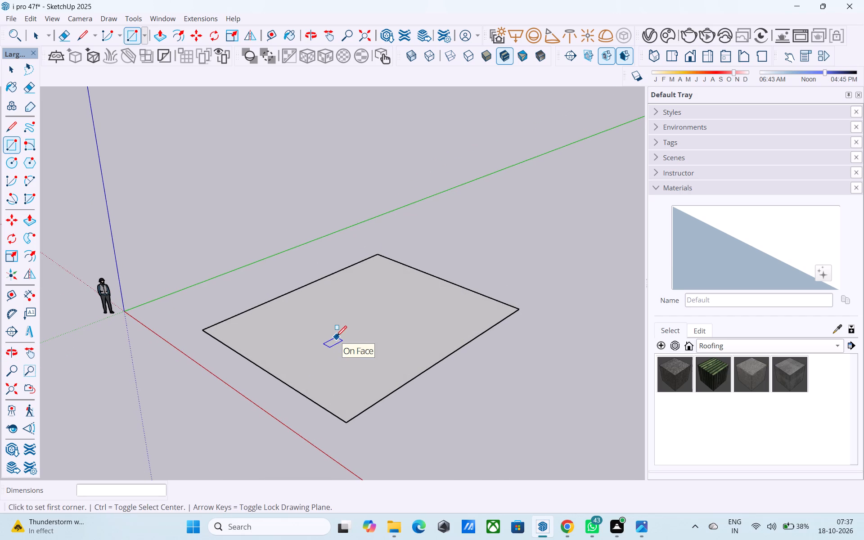
{"action": "middle_click_drag", "start_coordinate": [373, 359], "coordinate": [366, 331]}
{"action": "middle_click_drag", "start_coordinate": [376, 340], "coordinate": [370, 332]}
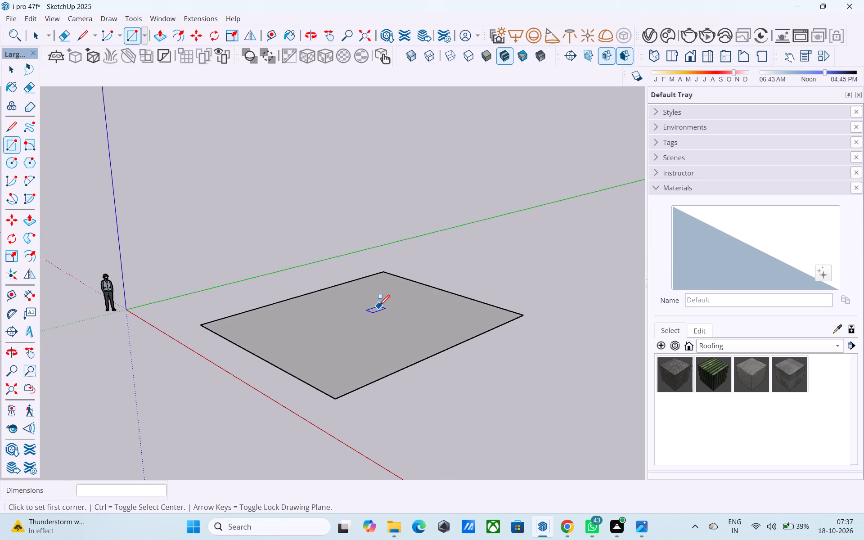
{"action": "middle_click_drag", "start_coordinate": [380, 305], "coordinate": [380, 287]}
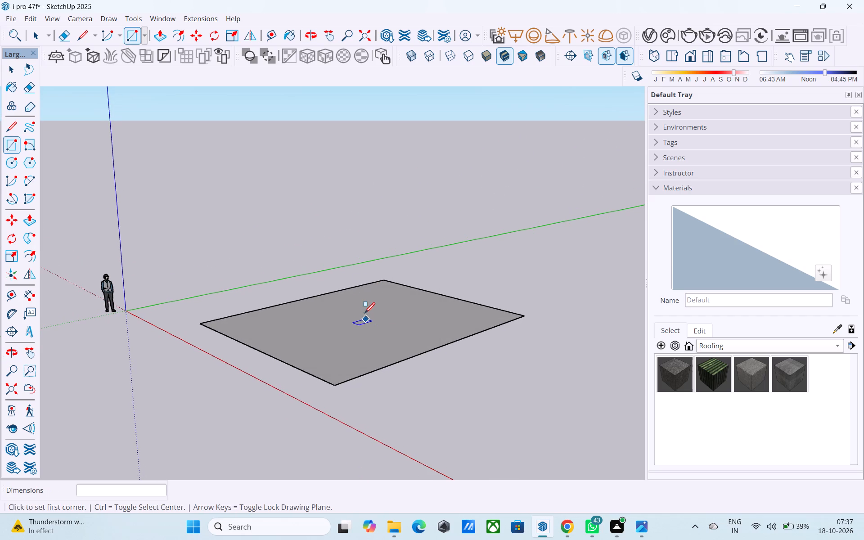
{"action": "middle_click_drag", "start_coordinate": [360, 288], "coordinate": [362, 379]}
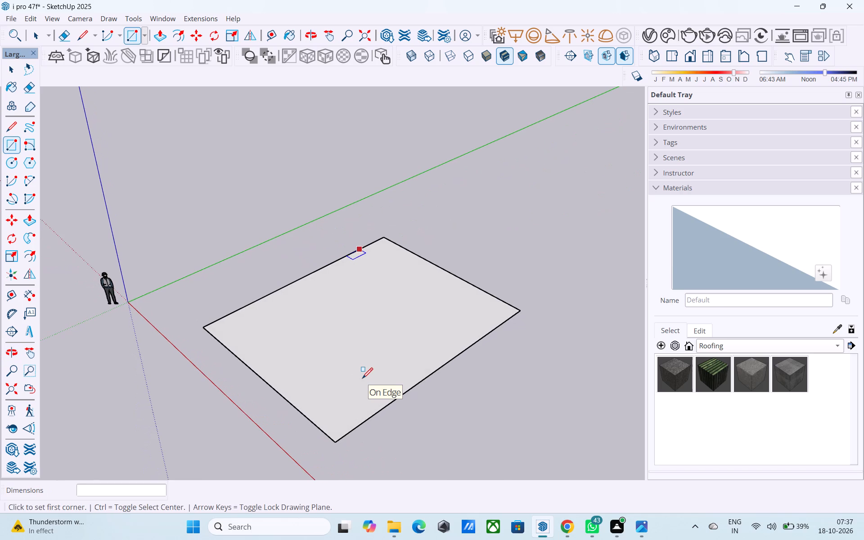
{"action": "key", "text": "space"}
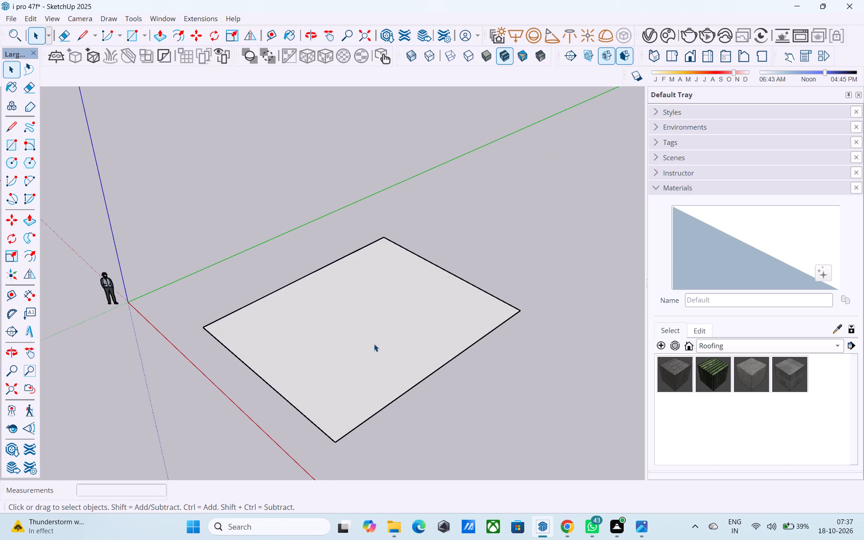
Offset the rectangle's outline 9" inward to mark the outer wall thickness.
{"action": "middle_click_drag", "start_coordinate": [374, 344], "coordinate": [329, 357]}
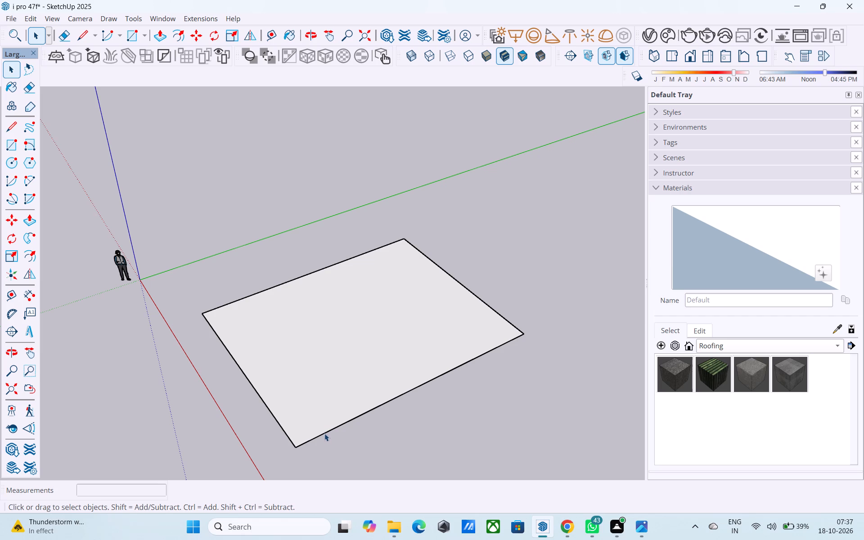
{"action": "left_click", "coordinate": [333, 388]}
{"action": "key", "text": "f"}
{"action": "left_click", "coordinate": [333, 388]}
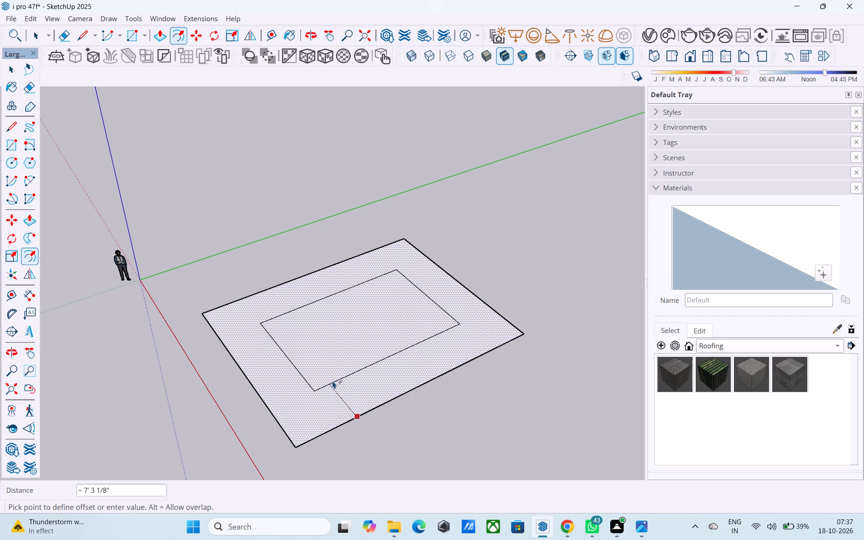
{"action": "key", "text": "9"}
{"action": "key", "text": "shift+quotedbl"}
{"action": "key", "text": "Return"}
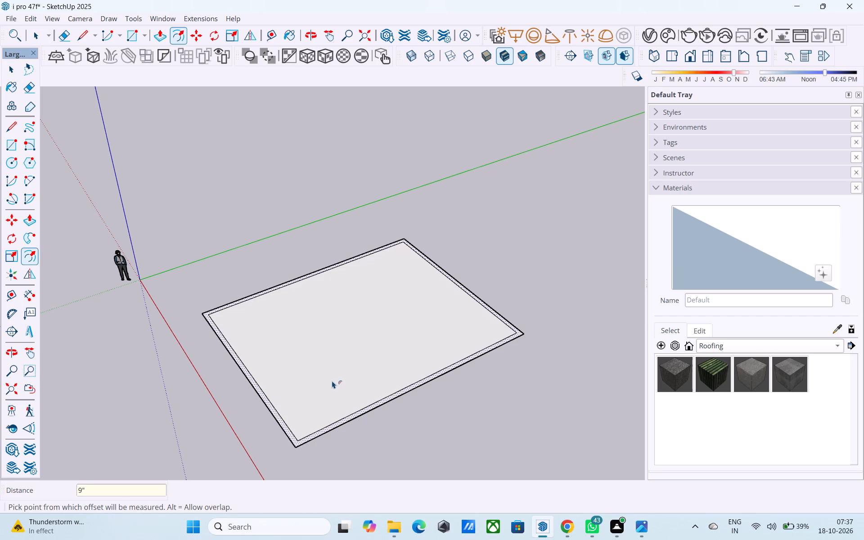
{"action": "key", "text": "space"}
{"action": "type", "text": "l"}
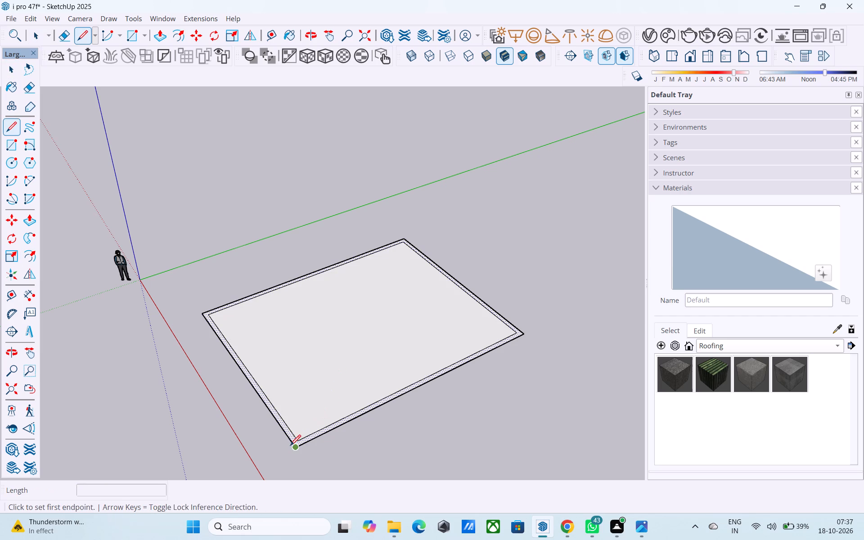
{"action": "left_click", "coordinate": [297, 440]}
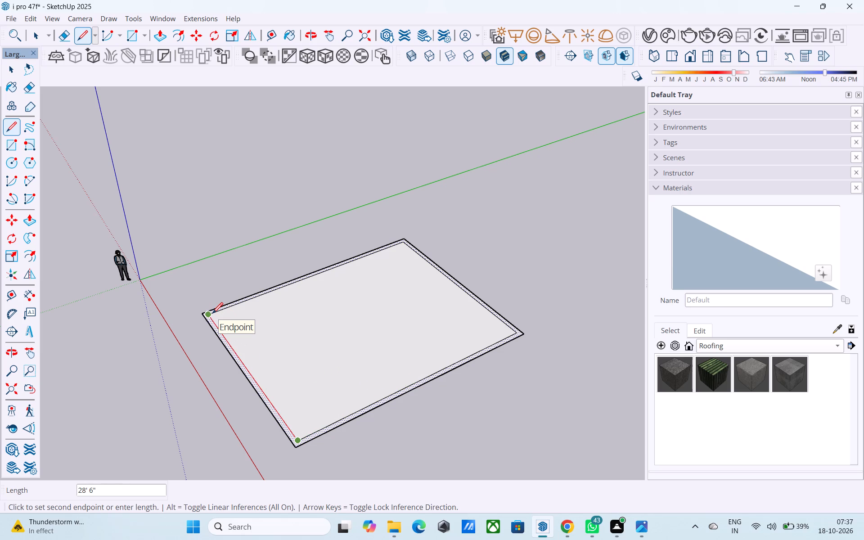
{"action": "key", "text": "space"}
Copy the inner outline's short edge nearest the origin 12' inward along the green axis.
{"action": "scroll", "coordinate": [224, 330], "scroll_direction": "down", "scroll_amount": 2}
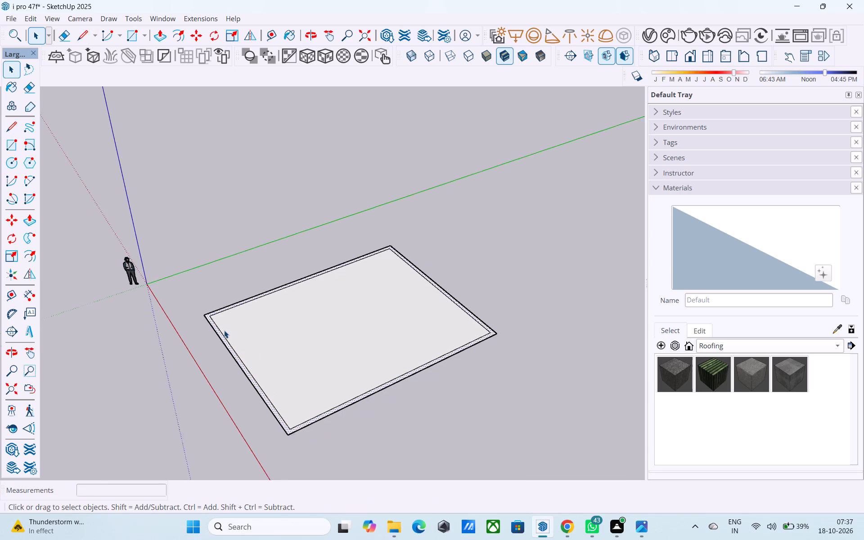
{"action": "scroll", "coordinate": [224, 330], "scroll_direction": "down", "scroll_amount": 1}
{"action": "scroll", "coordinate": [270, 395], "scroll_direction": "up", "scroll_amount": 6}
{"action": "left_click", "coordinate": [272, 408]}
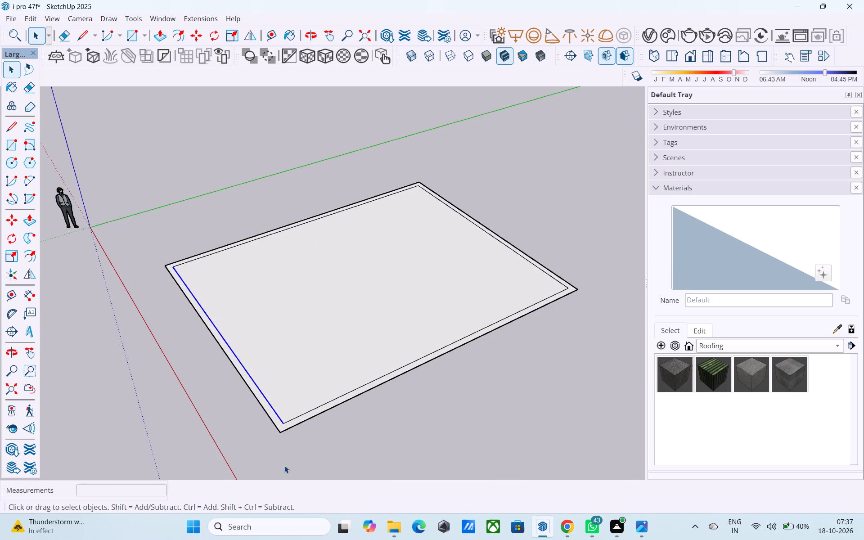
{"action": "key", "text": "m"}
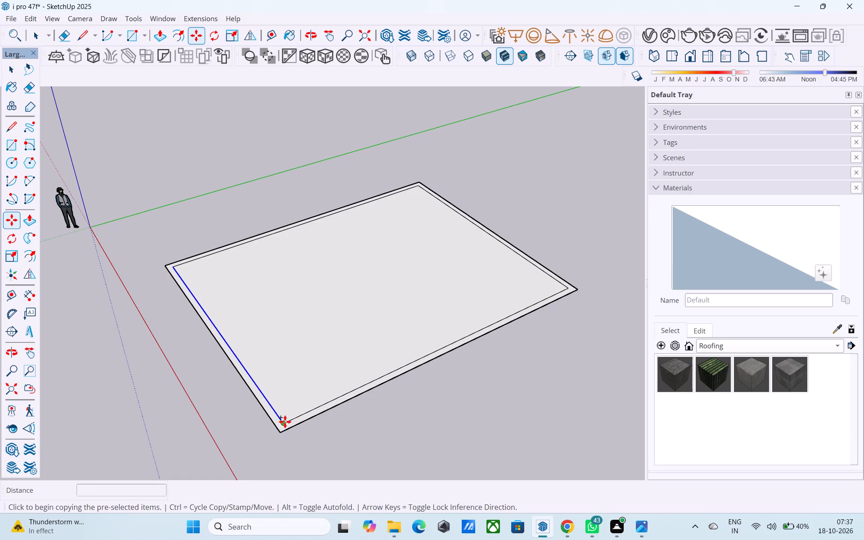
{"action": "left_click", "coordinate": [285, 421]}
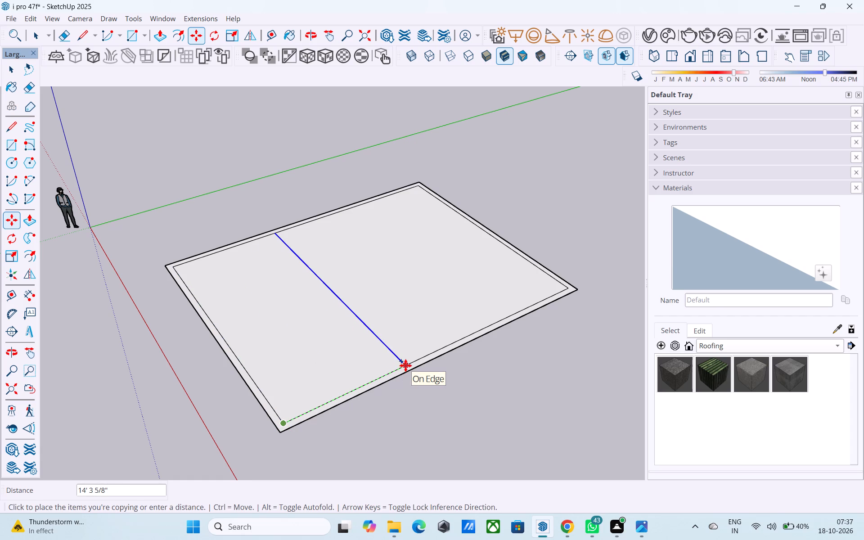
{"action": "type", "text": "12'"}
{"action": "key", "text": "Return"}
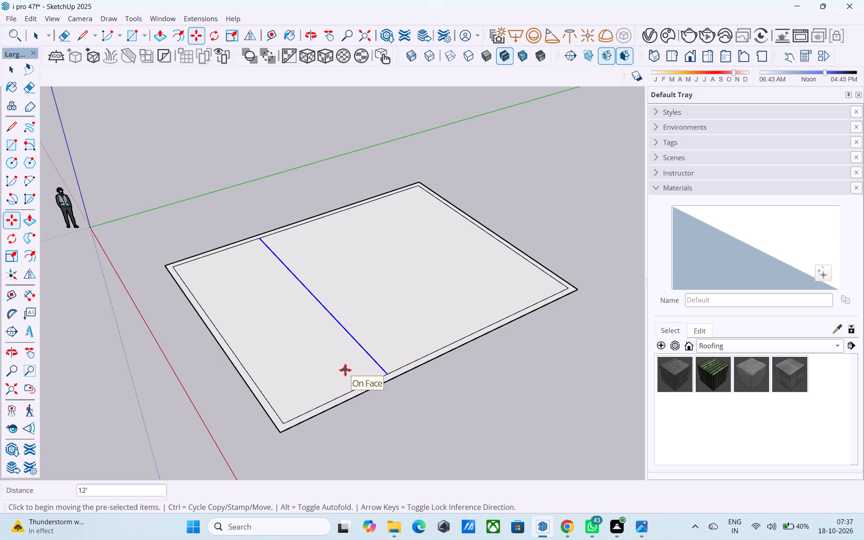
Copy the new dividing line another 6" along the green axis to mark the partition wall's thickness.
{"action": "left_click", "coordinate": [387, 374]}
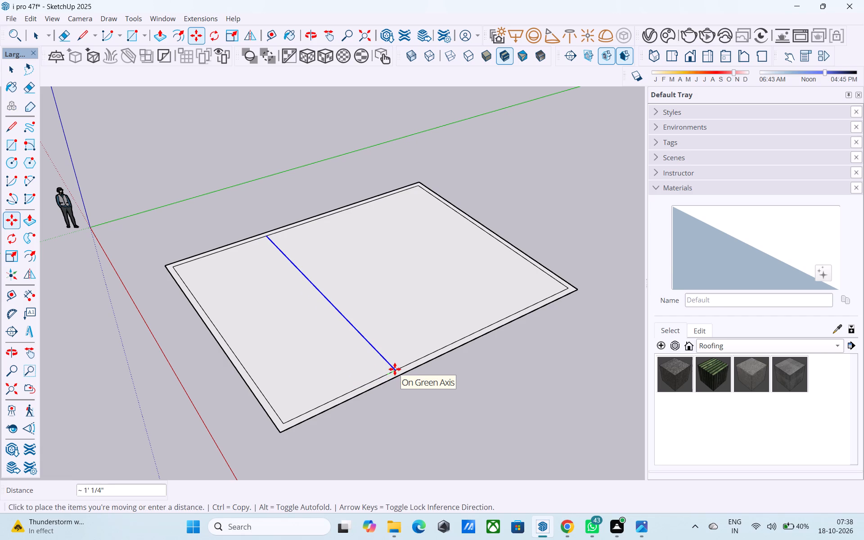
{"action": "key", "text": "6"}
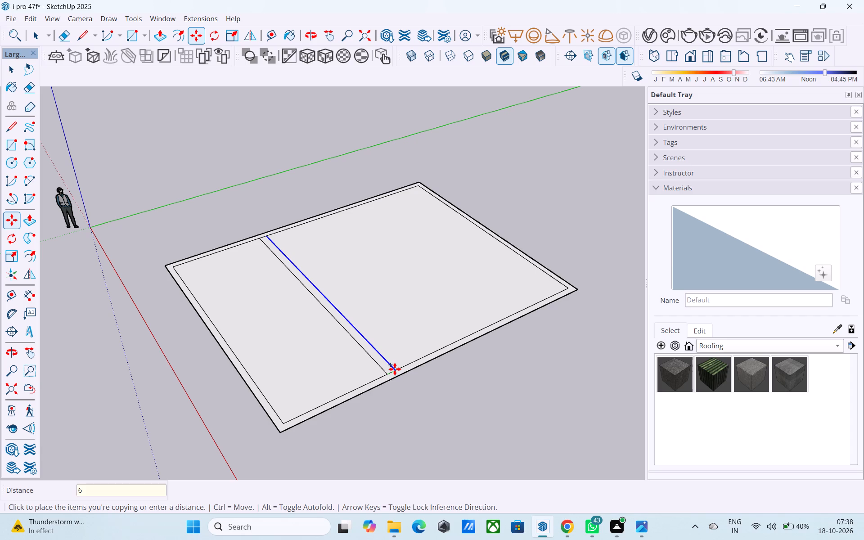
{"action": "key", "text": "shift+quotedbl"}
{"action": "key", "text": "Return"}
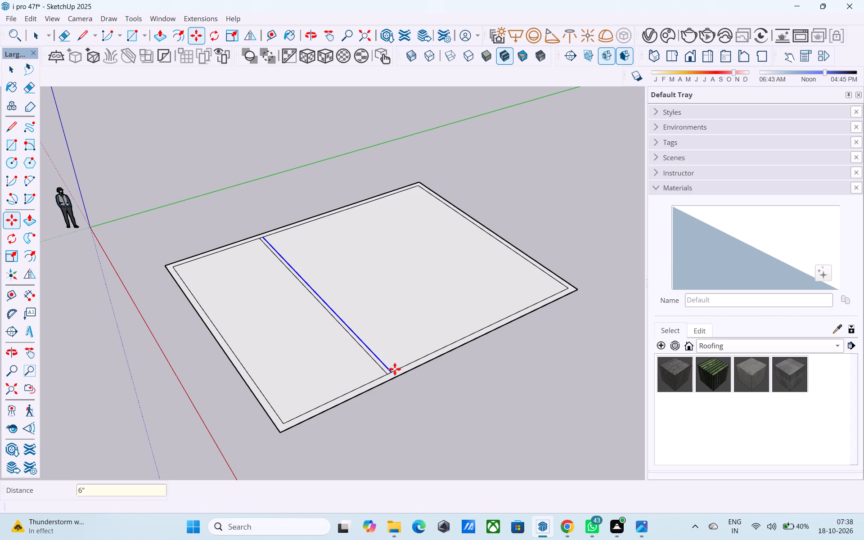
{"action": "key", "text": "space"}
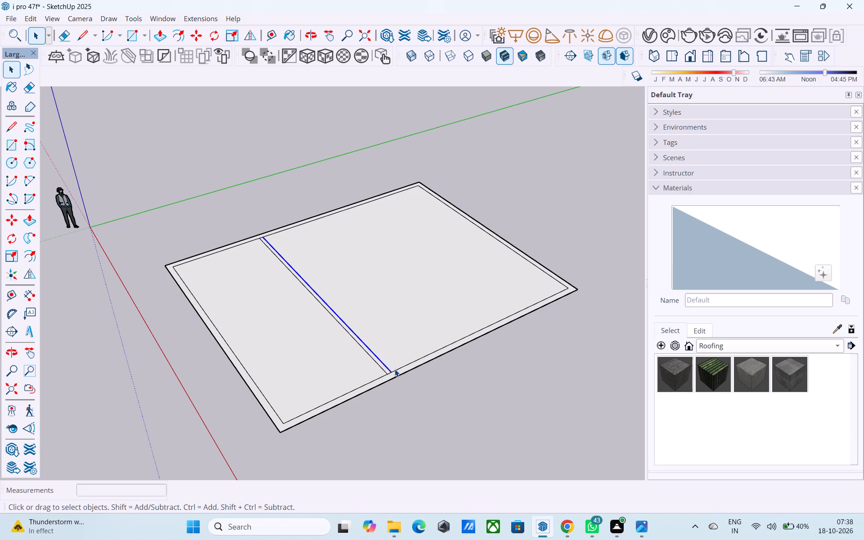
Copy the inner outline's edge farthest from the origin, in the larger room, 4' inward along the red axis.
{"action": "scroll", "coordinate": [396, 366], "scroll_direction": "up", "scroll_amount": 1}
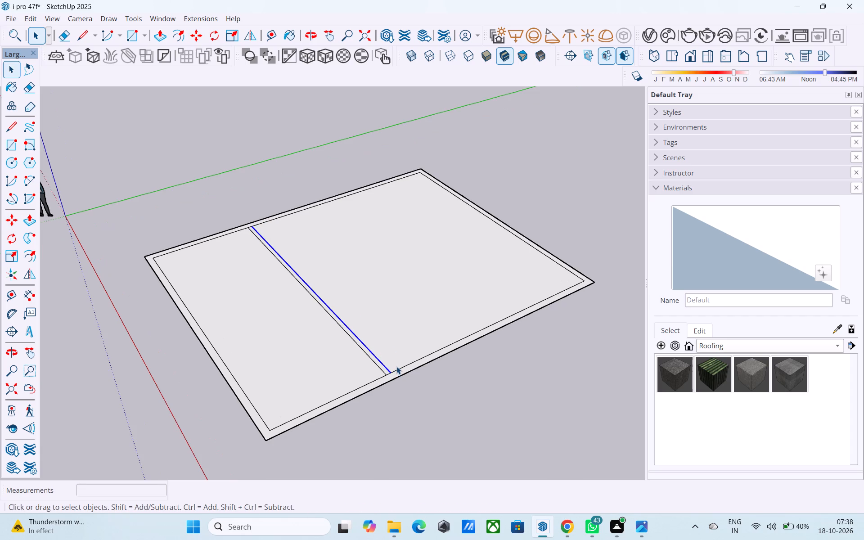
{"action": "scroll", "coordinate": [396, 366], "scroll_direction": "up", "scroll_amount": 1}
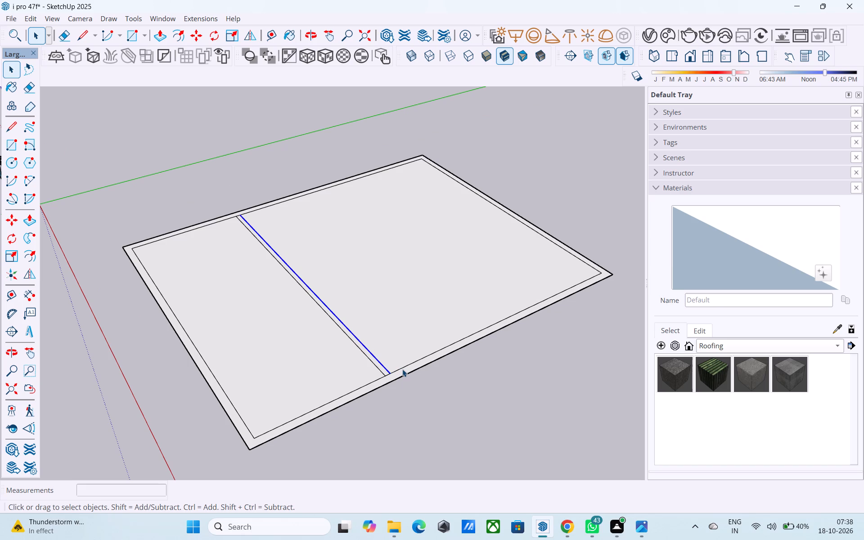
{"action": "left_click", "coordinate": [402, 369]}
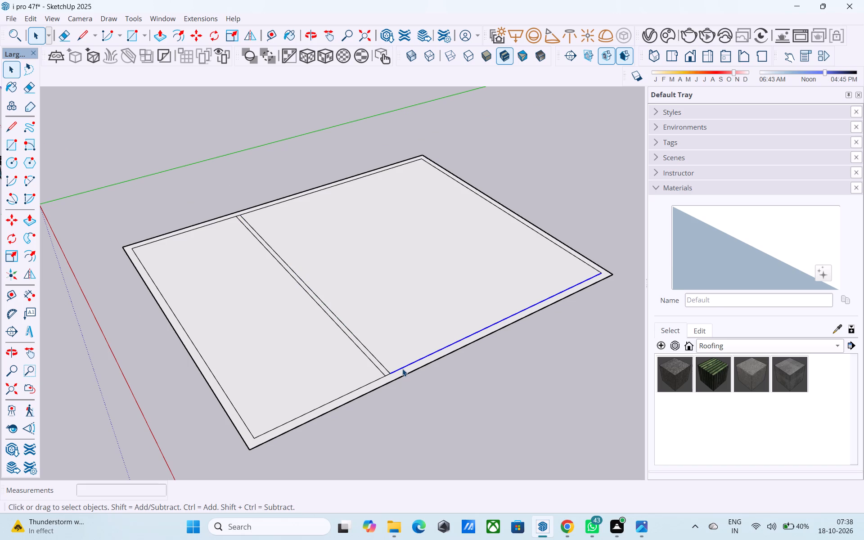
{"action": "key", "text": "m"}
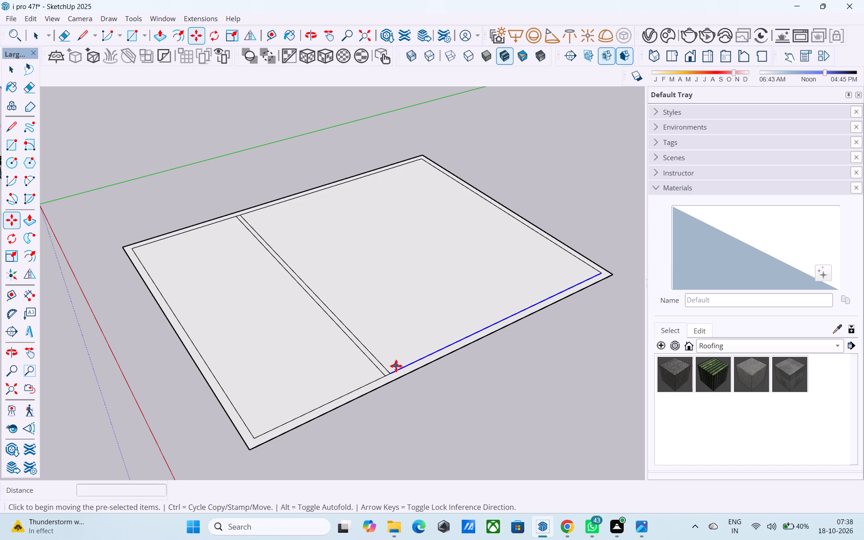
{"action": "left_click", "coordinate": [391, 371]}
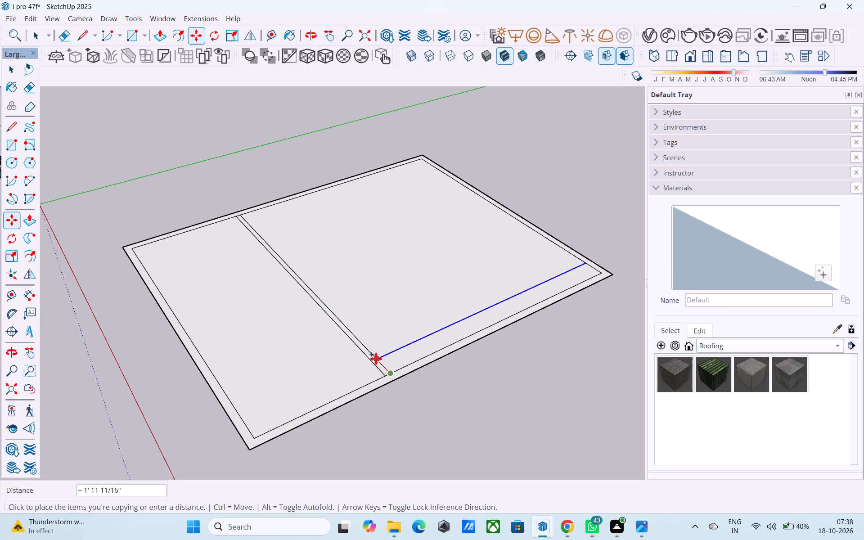
{"action": "type", "text": "4'"}
{"action": "key", "text": "Return"}
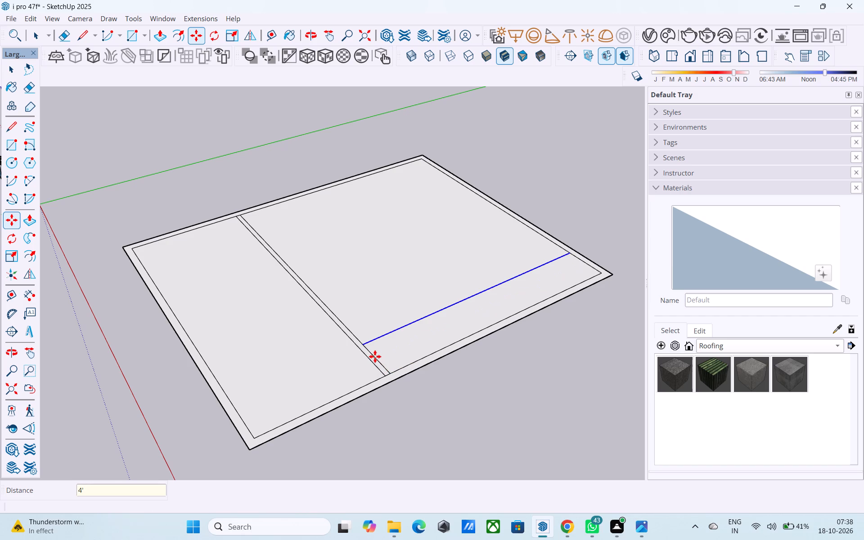
Copy the new line 3" back along the red axis toward the outer wall.
{"action": "middle_click_drag", "start_coordinate": [395, 305], "coordinate": [396, 324]}
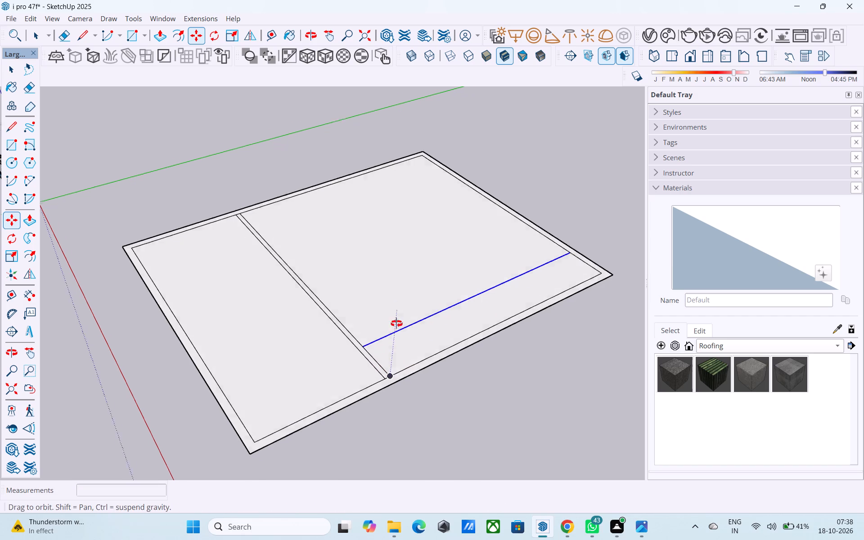
{"action": "middle_click_drag", "start_coordinate": [396, 324], "coordinate": [279, 443]}
{"action": "scroll", "coordinate": [312, 339], "scroll_direction": "up", "scroll_amount": 5}
{"action": "scroll", "coordinate": [320, 422], "scroll_direction": "down", "scroll_amount": 5}
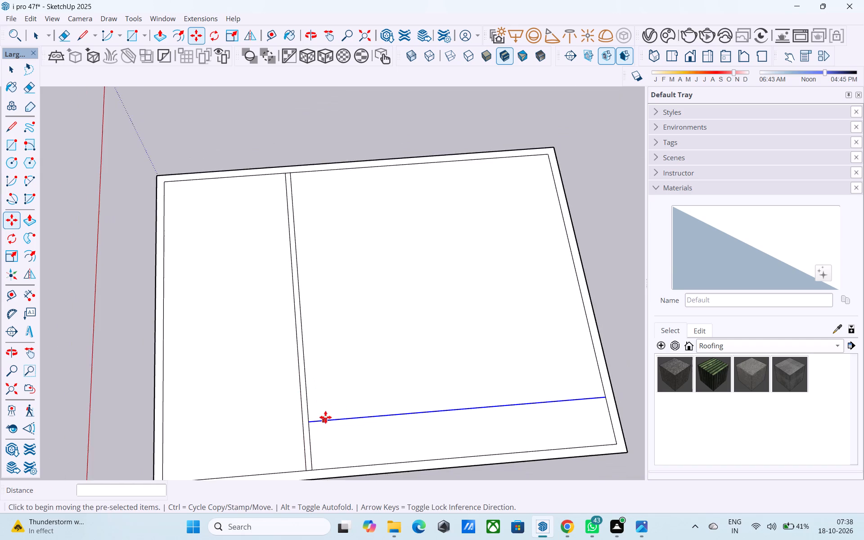
{"action": "middle_click_drag", "start_coordinate": [326, 416], "coordinate": [393, 394]}
{"action": "scroll", "coordinate": [379, 406], "scroll_direction": "up", "scroll_amount": 3}
{"action": "left_click", "coordinate": [337, 424]}
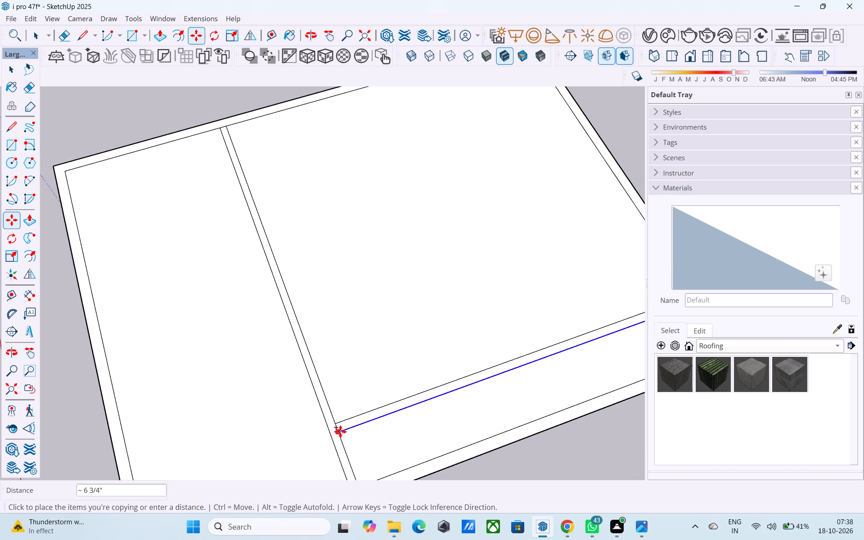
{"action": "type", "text": "3\""}
{"action": "key", "text": "Return"}
{"action": "key", "text": "space"}
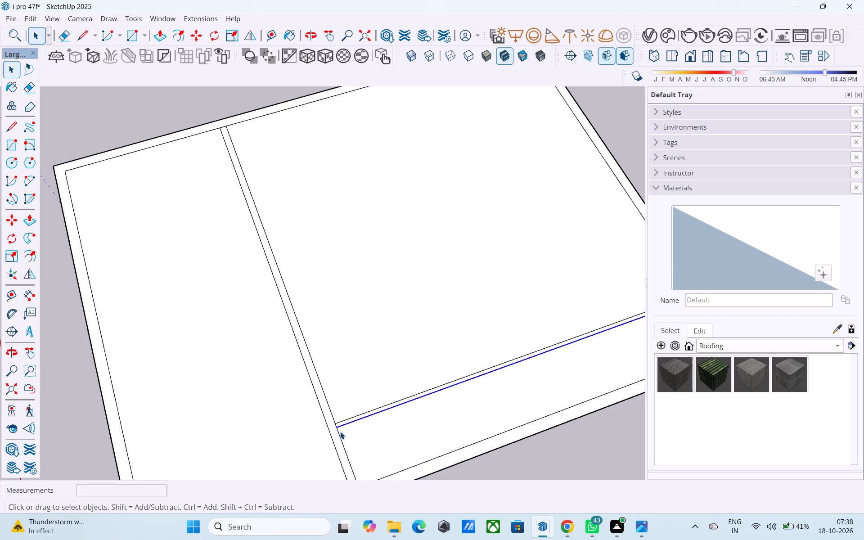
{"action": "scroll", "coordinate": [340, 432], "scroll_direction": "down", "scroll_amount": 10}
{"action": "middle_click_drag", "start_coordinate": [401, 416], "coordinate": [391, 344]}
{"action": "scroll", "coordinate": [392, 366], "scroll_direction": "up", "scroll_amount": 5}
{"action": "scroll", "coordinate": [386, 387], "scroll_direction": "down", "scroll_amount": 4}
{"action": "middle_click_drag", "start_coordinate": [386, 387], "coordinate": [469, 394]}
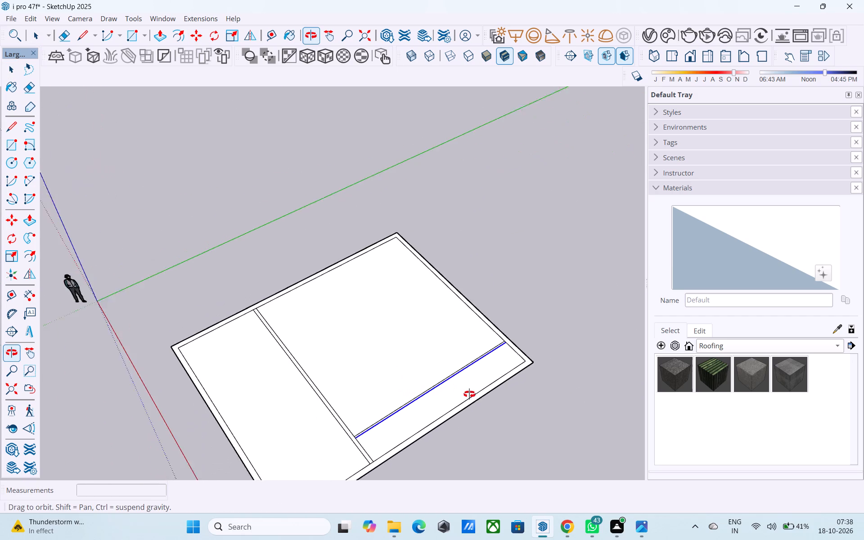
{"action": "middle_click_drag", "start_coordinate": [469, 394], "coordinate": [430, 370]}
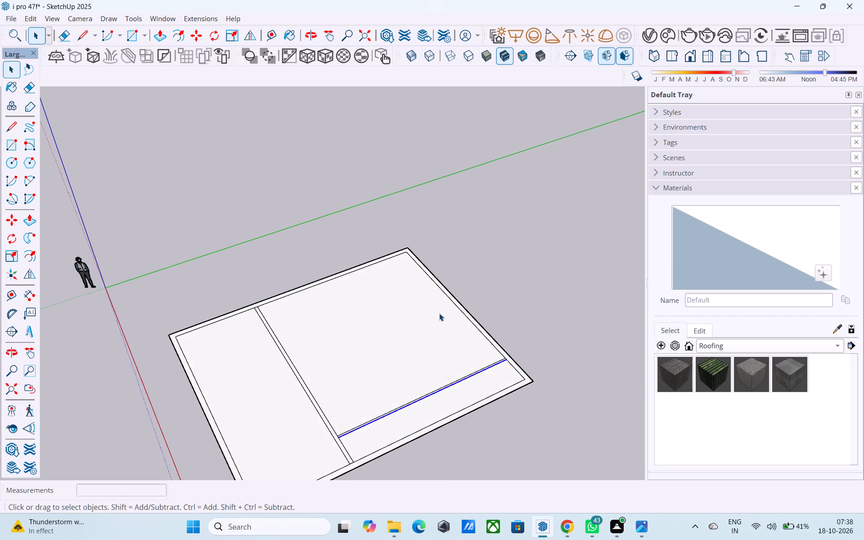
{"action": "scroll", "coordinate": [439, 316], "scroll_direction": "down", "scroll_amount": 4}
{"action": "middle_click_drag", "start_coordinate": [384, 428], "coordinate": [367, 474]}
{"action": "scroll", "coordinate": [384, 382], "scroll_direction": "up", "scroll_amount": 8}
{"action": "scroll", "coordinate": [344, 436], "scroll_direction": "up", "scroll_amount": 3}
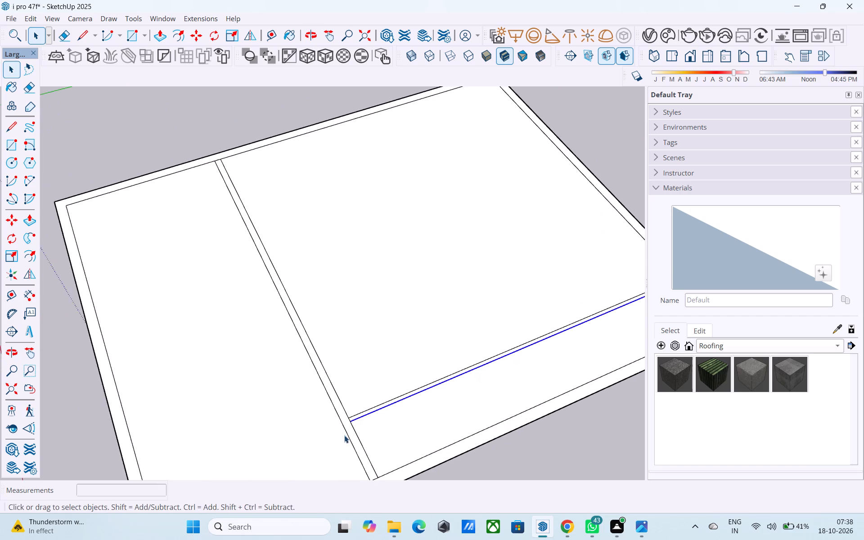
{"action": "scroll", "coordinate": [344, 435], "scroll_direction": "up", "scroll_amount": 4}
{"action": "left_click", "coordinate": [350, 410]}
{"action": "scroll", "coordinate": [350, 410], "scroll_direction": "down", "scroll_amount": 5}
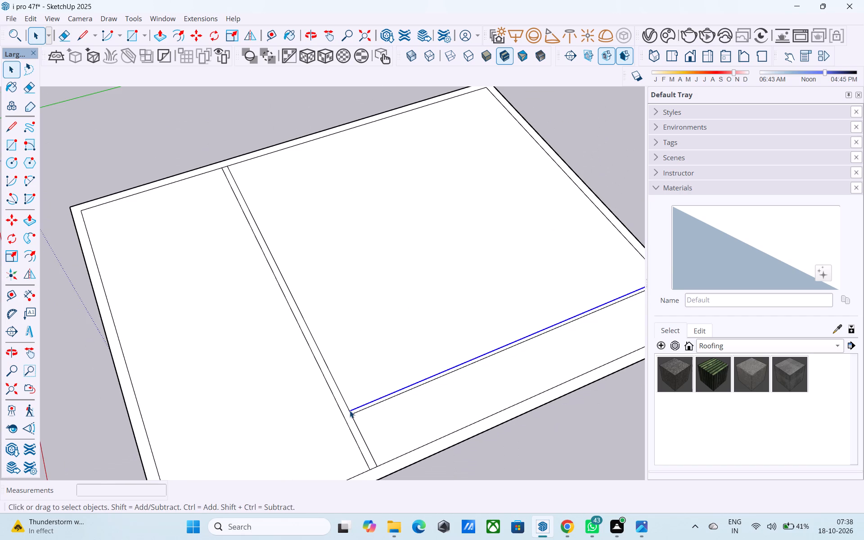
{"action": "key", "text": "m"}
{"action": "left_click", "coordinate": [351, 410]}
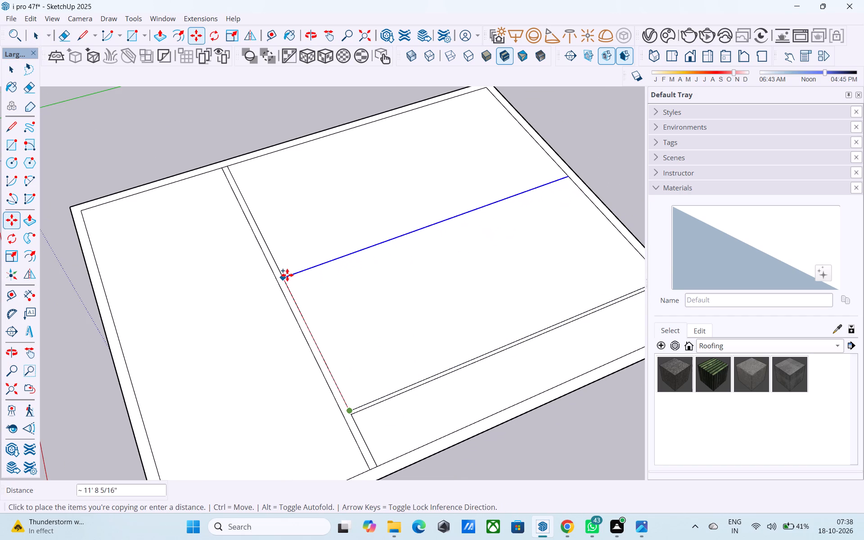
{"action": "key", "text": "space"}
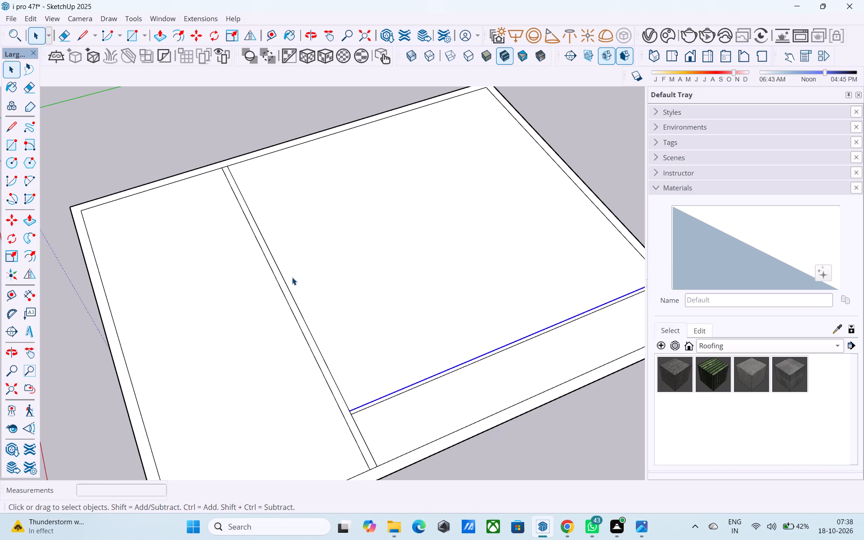
Copy the 12' wide room's inner wall edge farthest from the origin 10' inward along the red axis.
{"action": "scroll", "coordinate": [297, 284], "scroll_direction": "down", "scroll_amount": 1}
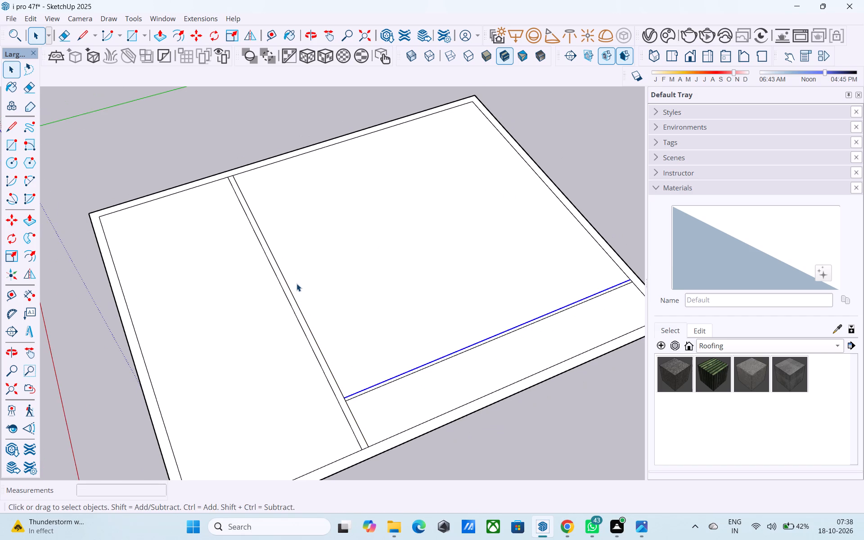
{"action": "scroll", "coordinate": [297, 283], "scroll_direction": "down", "scroll_amount": 3}
{"action": "middle_click_drag", "start_coordinate": [252, 366], "coordinate": [288, 324]}
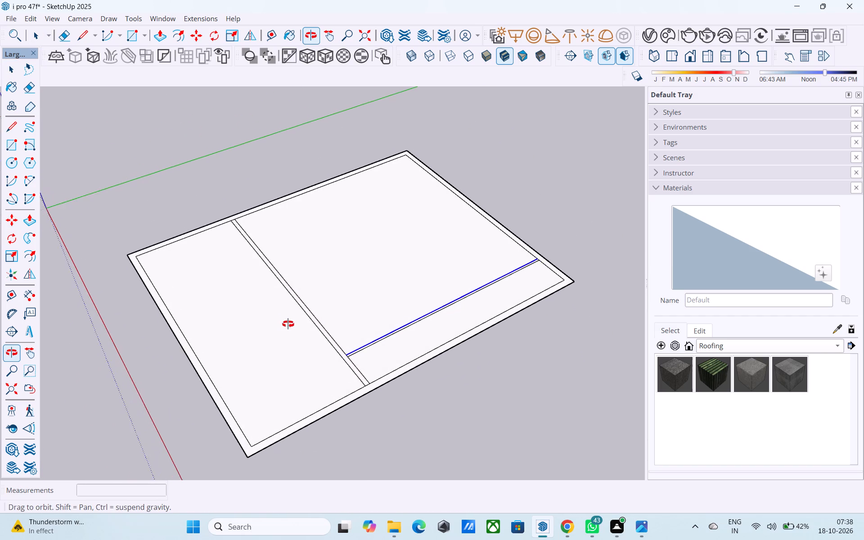
{"action": "middle_click_drag", "start_coordinate": [288, 324], "coordinate": [384, 309]}
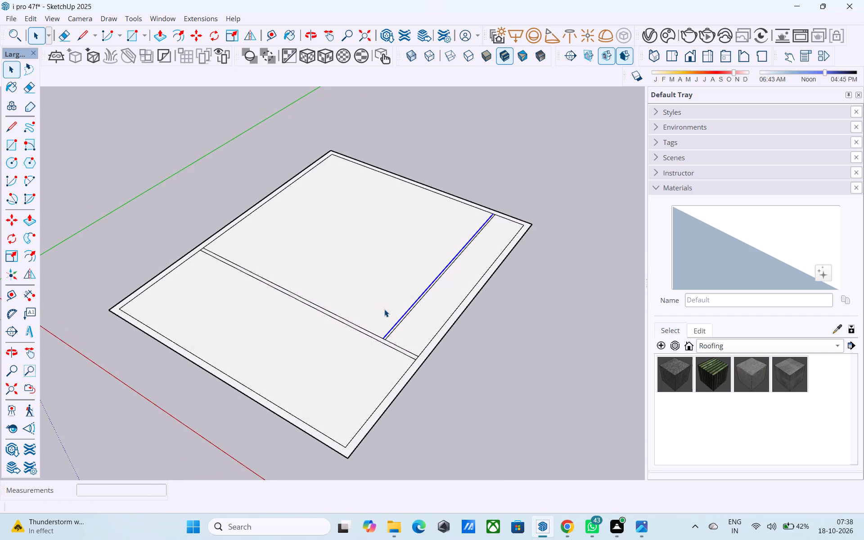
{"action": "middle_click_drag", "start_coordinate": [384, 309], "coordinate": [344, 343]}
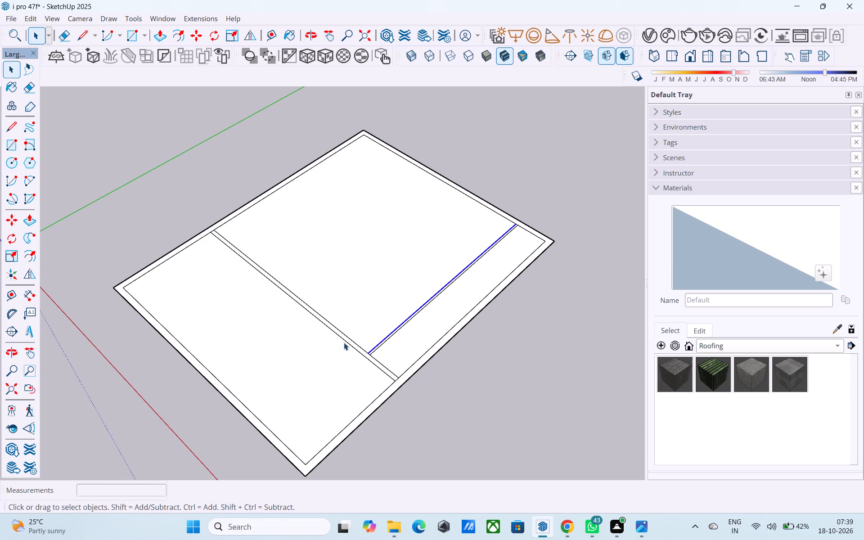
{"action": "left_click", "coordinate": [342, 431]}
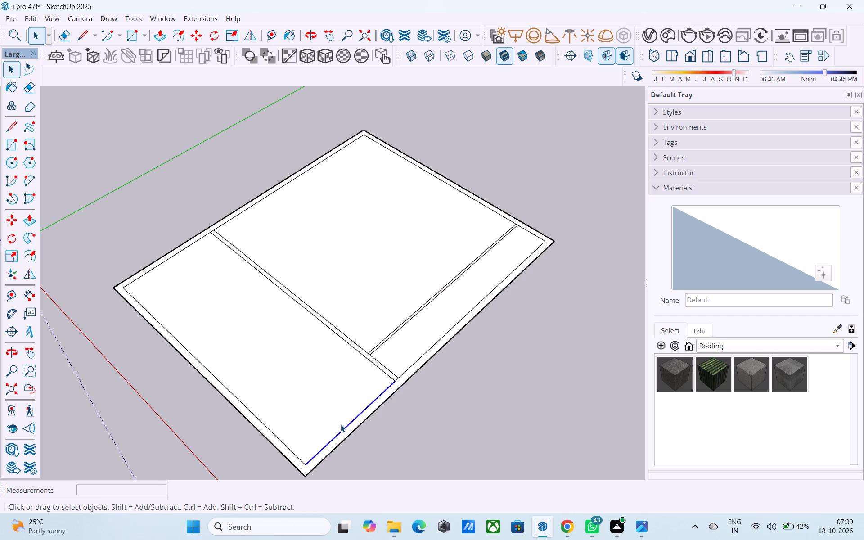
{"action": "key", "text": "m"}
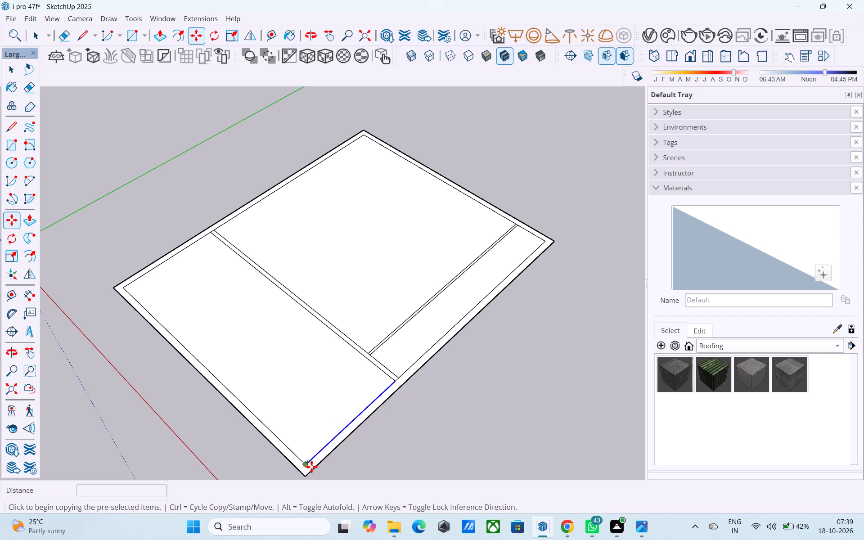
{"action": "left_click", "coordinate": [302, 466]}
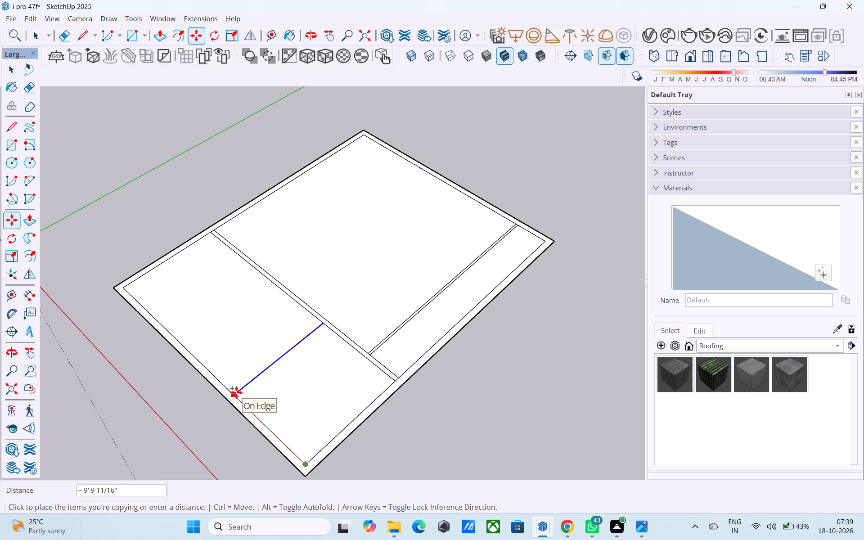
{"action": "type", "text": "10'"}
{"action": "key", "text": "Return"}
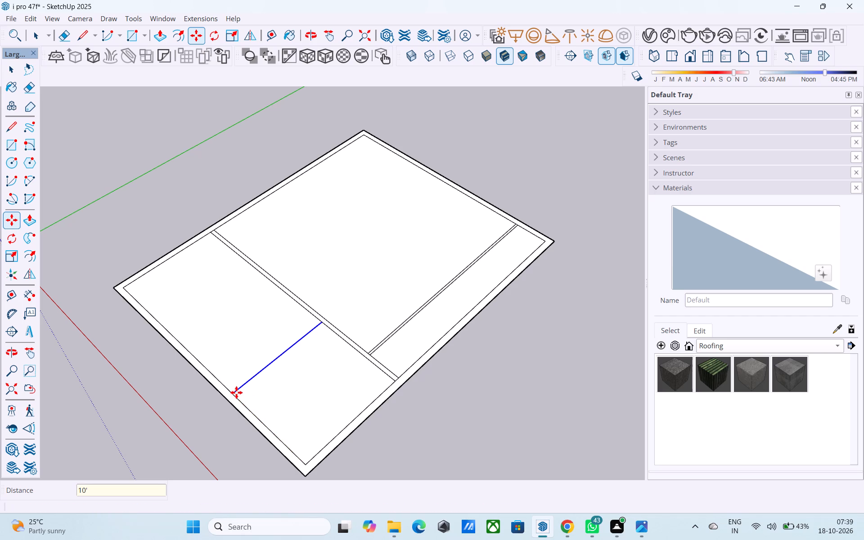
Copy the new cross line another 6" along the red axis to mark the partition wall's thickness.
{"action": "middle_click_drag", "start_coordinate": [259, 407], "coordinate": [388, 261]}
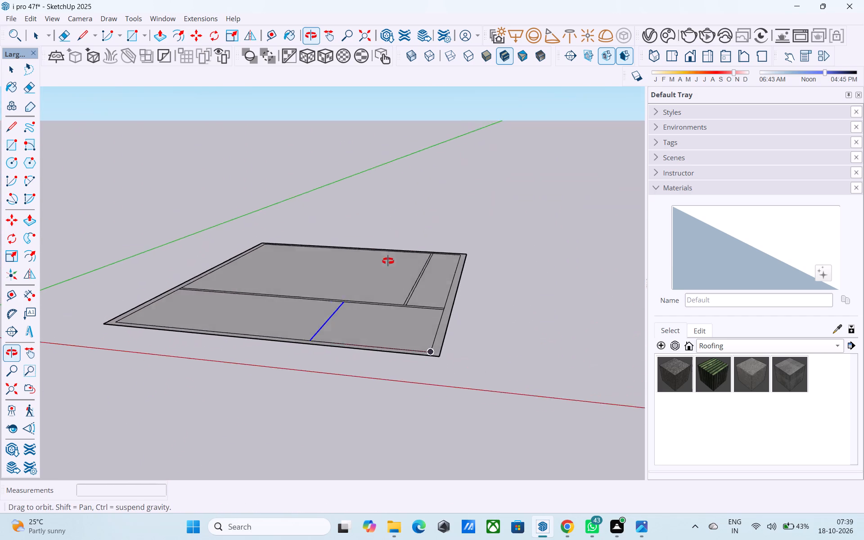
{"action": "middle_click_drag", "start_coordinate": [388, 261], "coordinate": [280, 390]}
{"action": "scroll", "coordinate": [229, 393], "scroll_direction": "up", "scroll_amount": 5}
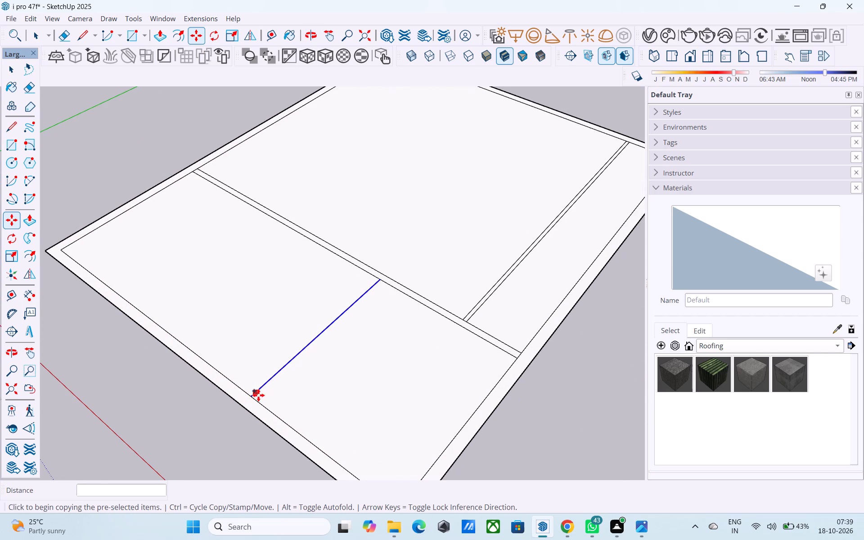
{"action": "left_click", "coordinate": [253, 395]}
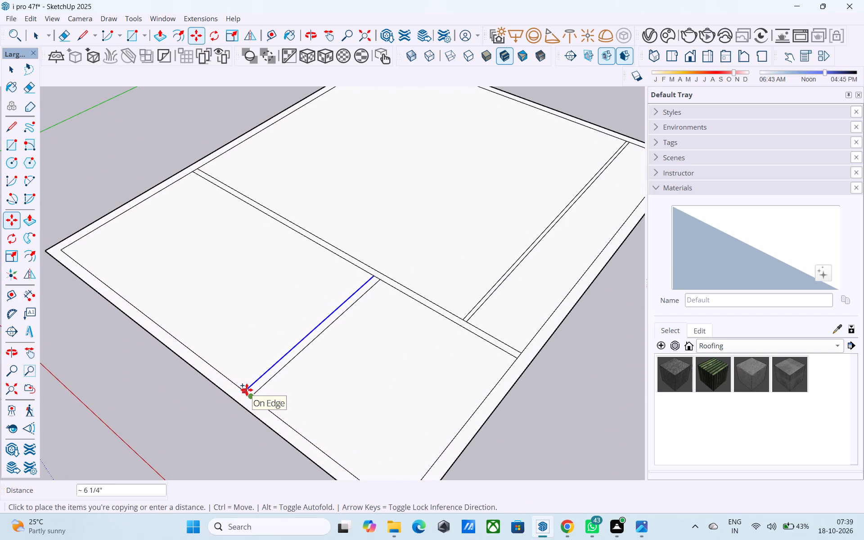
{"action": "type", "text": "6\""}
{"action": "key", "text": "Return"}
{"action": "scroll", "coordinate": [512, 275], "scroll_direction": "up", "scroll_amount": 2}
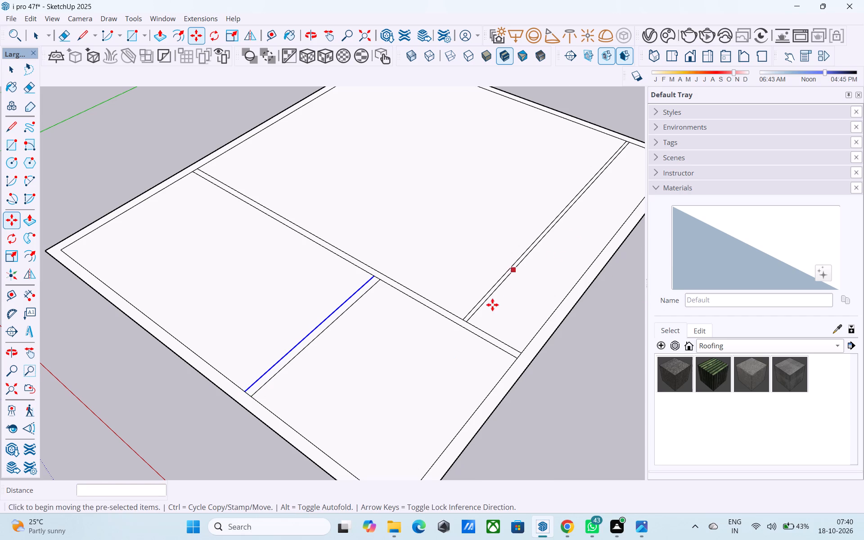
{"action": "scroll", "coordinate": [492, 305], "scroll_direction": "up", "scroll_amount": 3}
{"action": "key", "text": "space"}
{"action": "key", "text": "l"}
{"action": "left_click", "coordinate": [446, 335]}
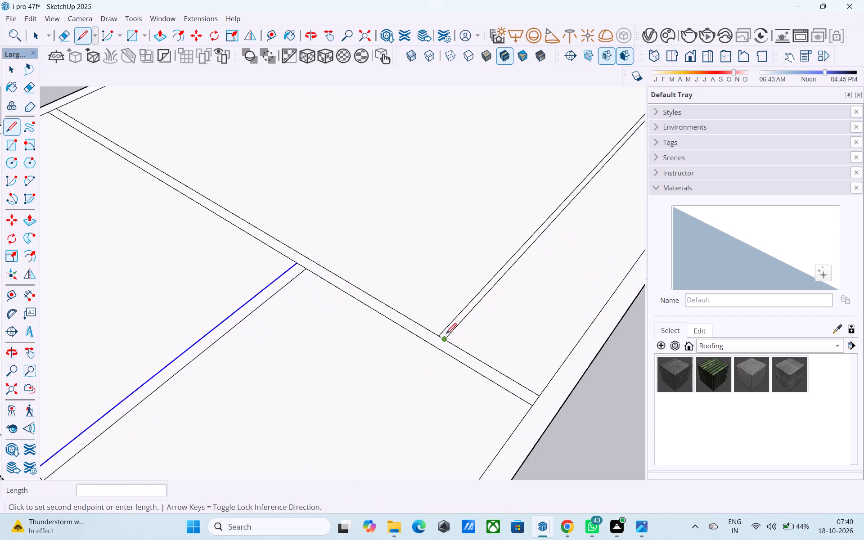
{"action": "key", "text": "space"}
Delete the line of the 3" pair that lies farther from the outer wall.
{"action": "left_click", "coordinate": [441, 330]}
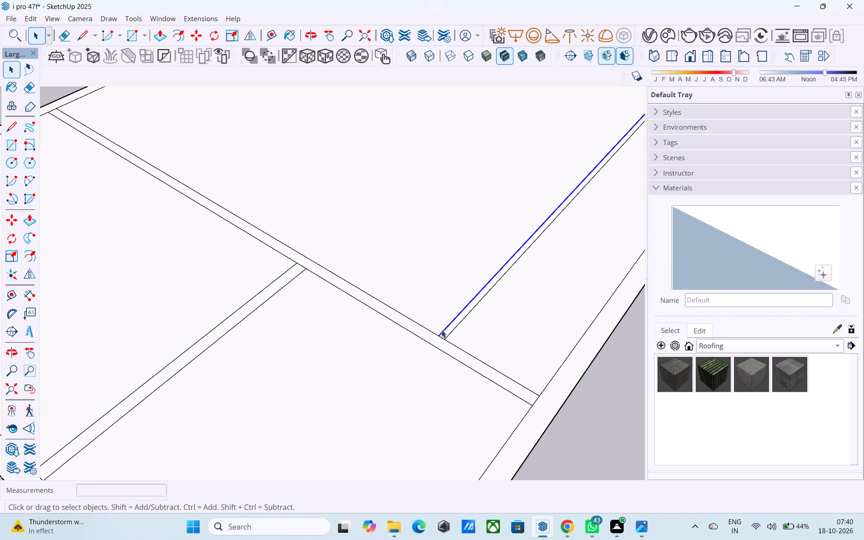
{"action": "key", "text": "Delete"}
Copy the remaining line a short distance inward along the red axis to mark a thicker partition.
{"action": "left_click", "coordinate": [448, 332]}
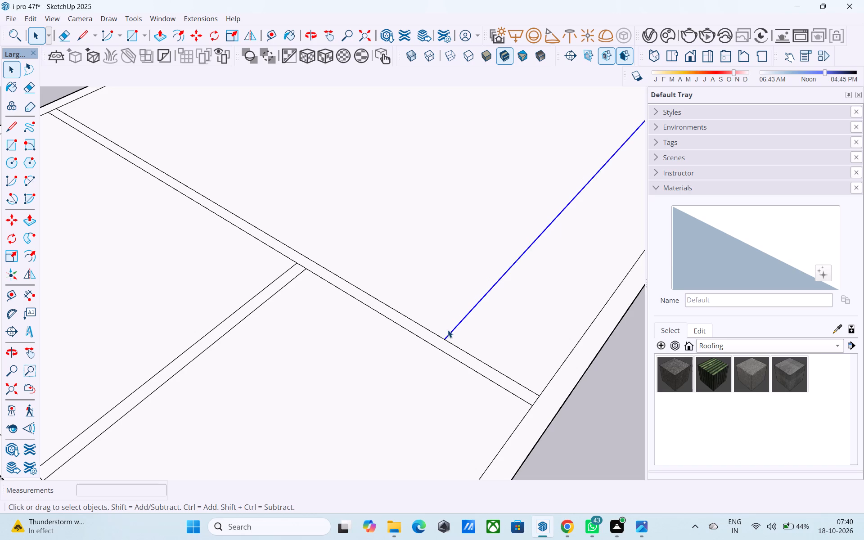
{"action": "key", "text": "m"}
{"action": "left_click", "coordinate": [448, 341]}
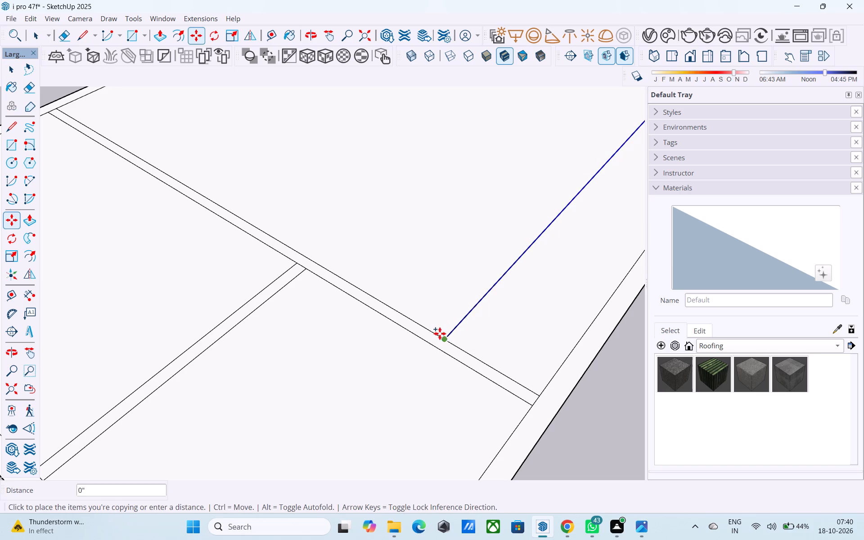
{"action": "left_click", "coordinate": [434, 331]}
{"action": "scroll", "coordinate": [434, 328], "scroll_direction": "down", "scroll_amount": 10}
{"action": "key", "text": "space"}
Extend the short partition's edge nearer the origin with lines 9" across the outer wall and 6" across the long partition.
{"action": "middle_click_drag", "start_coordinate": [429, 326], "coordinate": [402, 294]}
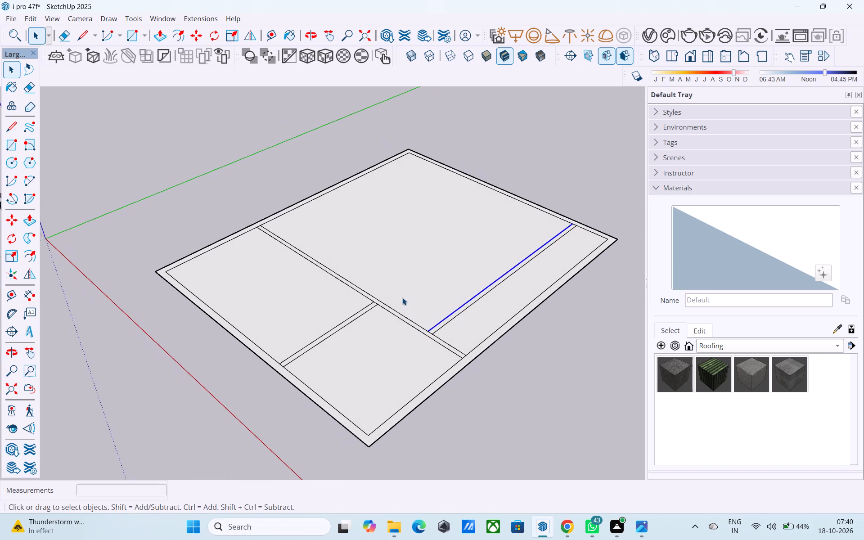
{"action": "middle_click_drag", "start_coordinate": [403, 298], "coordinate": [435, 314]}
{"action": "scroll", "coordinate": [374, 356], "scroll_direction": "up", "scroll_amount": 4}
{"action": "scroll", "coordinate": [246, 380], "scroll_direction": "up", "scroll_amount": 3}
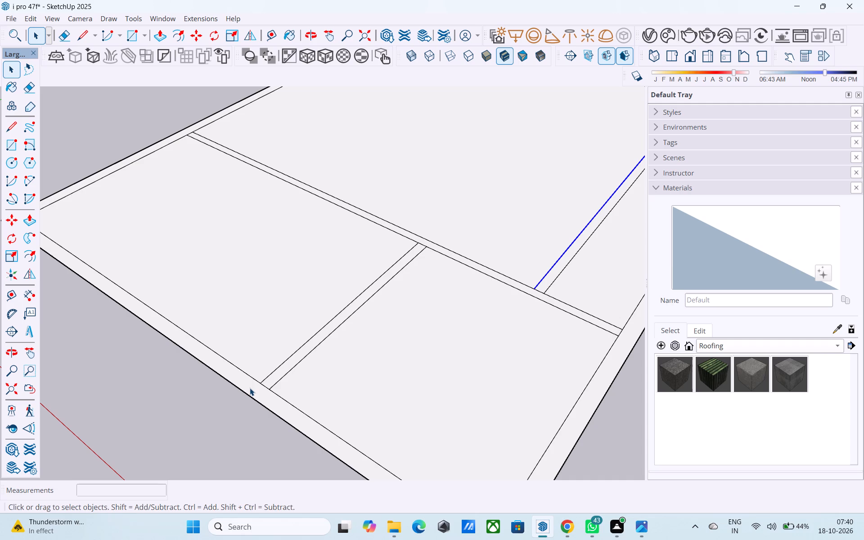
{"action": "key", "text": "l"}
{"action": "left_click", "coordinate": [261, 381]}
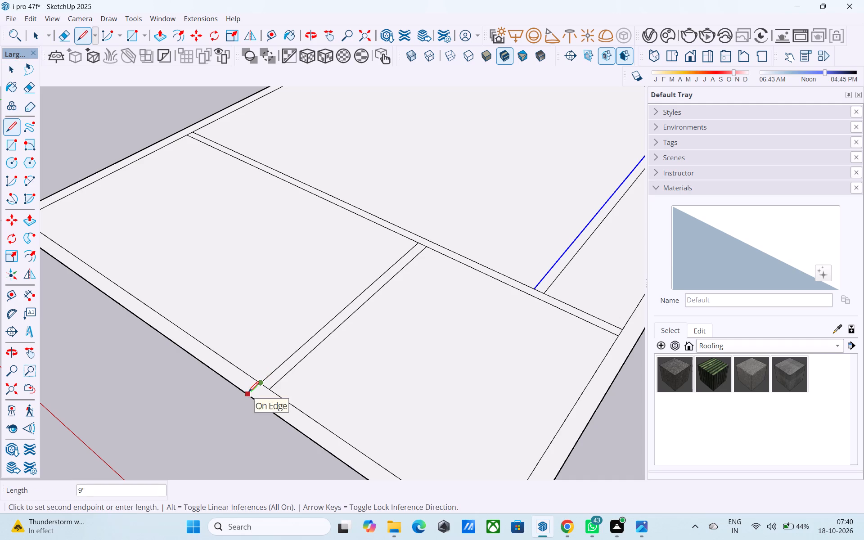
{"action": "left_click", "coordinate": [248, 393]}
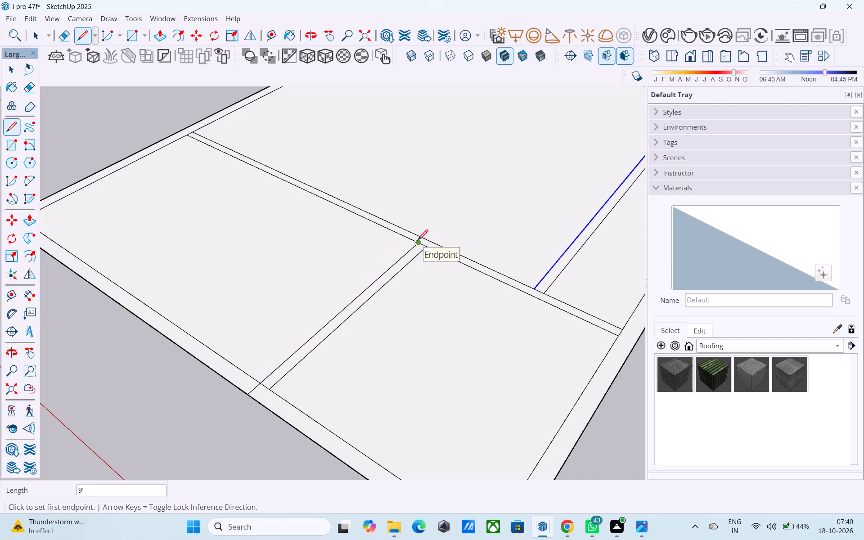
{"action": "left_click", "coordinate": [418, 241]}
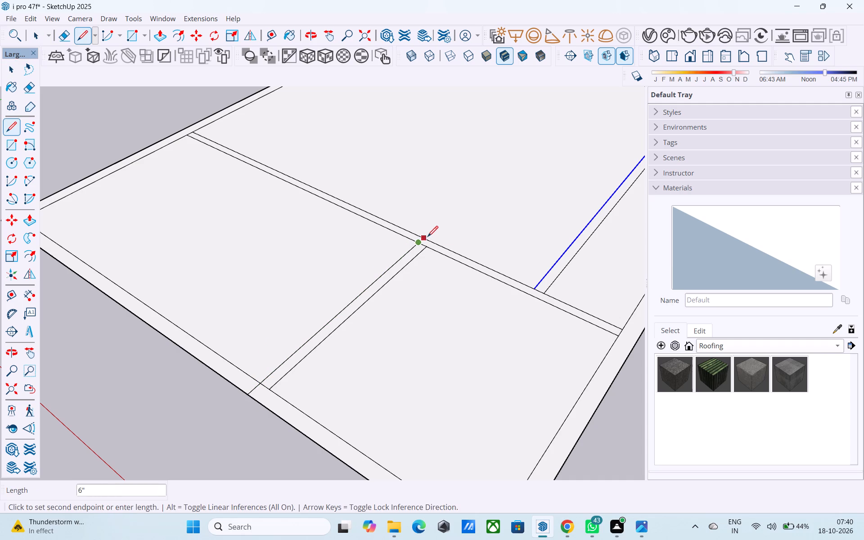
{"action": "left_click", "coordinate": [427, 237]}
Draw a line extending the long partition's edge farther from the corner room across the outer wall to its outer edge.
{"action": "scroll", "coordinate": [331, 266], "scroll_direction": "down", "scroll_amount": 5}
{"action": "scroll", "coordinate": [464, 309], "scroll_direction": "up", "scroll_amount": 4}
{"action": "left_click", "coordinate": [507, 300]}
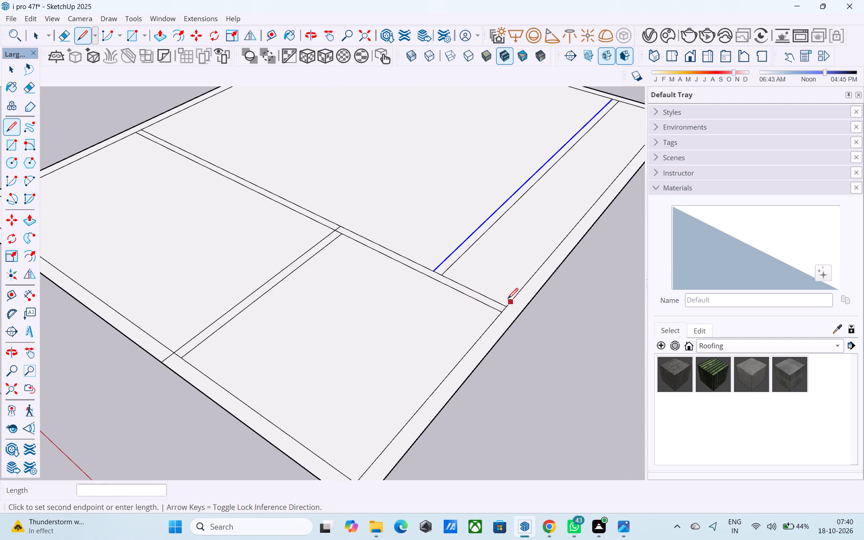
{"action": "key", "text": "l"}
{"action": "left_click", "coordinate": [502, 305]}
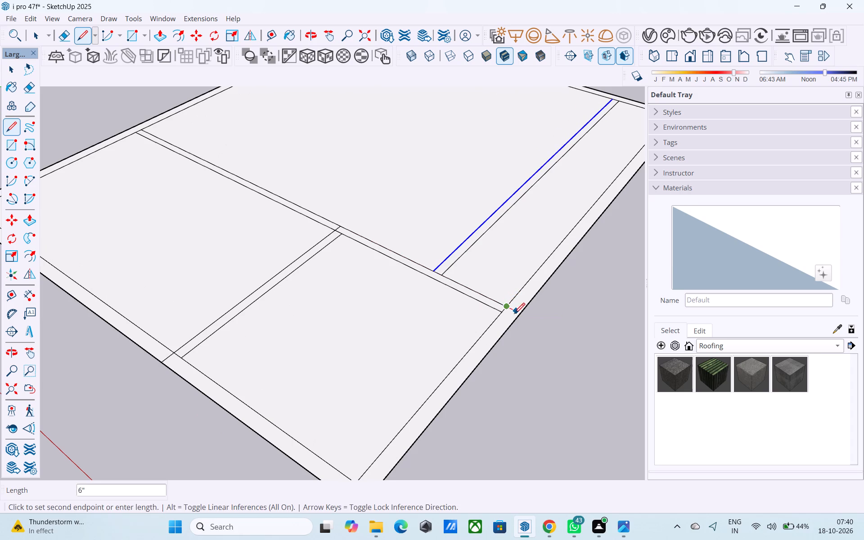
{"action": "left_click", "coordinate": [515, 315]}
Erase the short edges closing both ends of the short partition so it joins the long partition and the outer wall.
{"action": "key", "text": "e"}
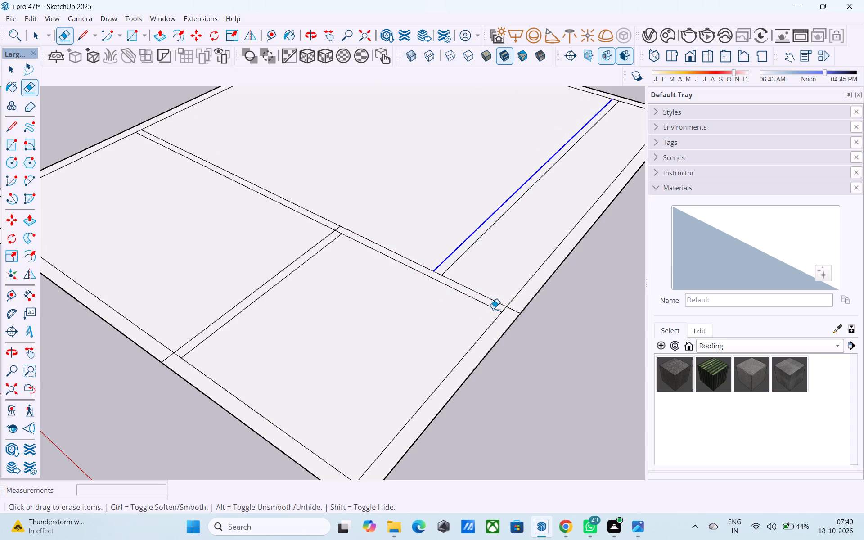
{"action": "scroll", "coordinate": [339, 237], "scroll_direction": "up", "scroll_amount": 9}
{"action": "left_click_drag", "start_coordinate": [340, 223], "coordinate": [337, 227]}
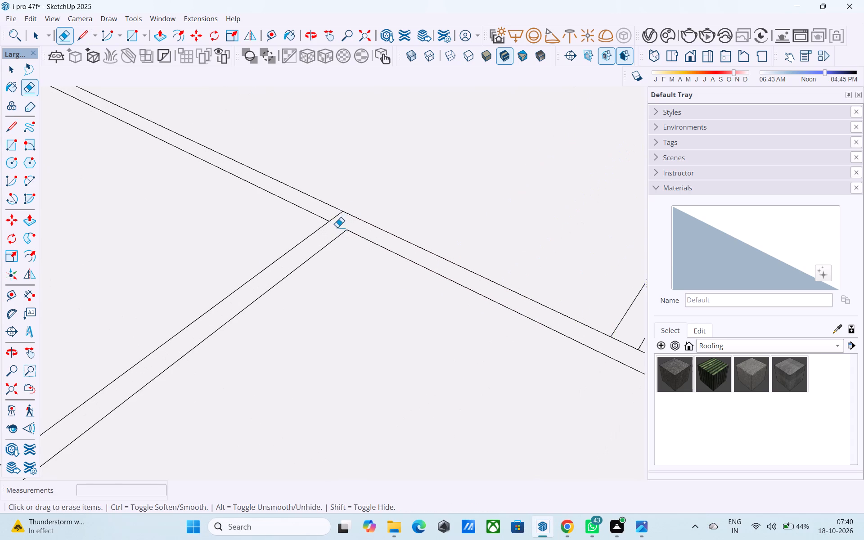
{"action": "scroll", "coordinate": [337, 227], "scroll_direction": "down", "scroll_amount": 15}
{"action": "scroll", "coordinate": [294, 289], "scroll_direction": "up", "scroll_amount": 14}
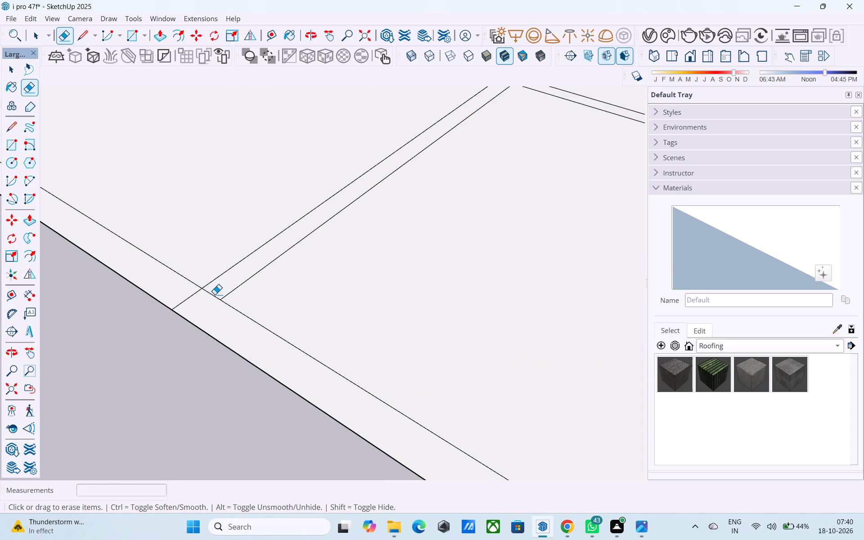
{"action": "left_click_drag", "start_coordinate": [213, 294], "coordinate": [202, 295]}
{"action": "key", "text": "space"}
{"action": "left_click", "coordinate": [203, 296]}
Select the entire connected floor plan and make it a group.
{"action": "scroll", "coordinate": [203, 296], "scroll_direction": "down", "scroll_amount": 10}
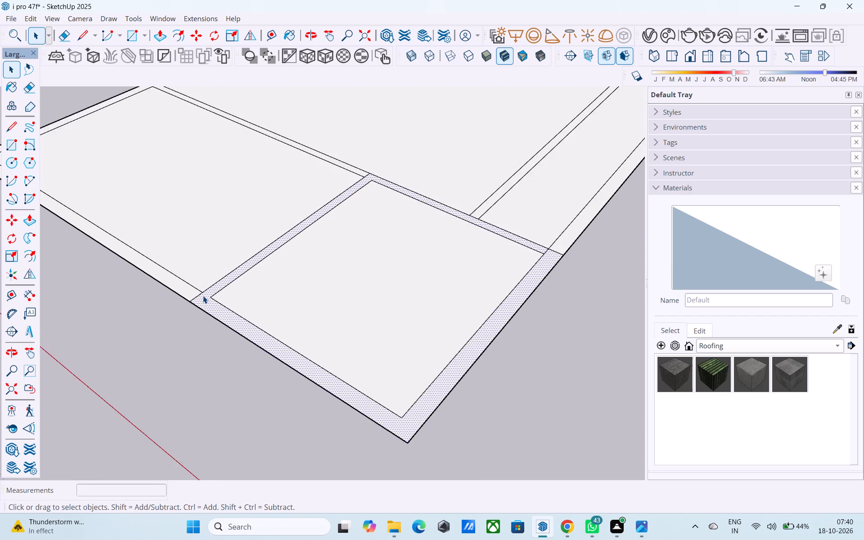
{"action": "scroll", "coordinate": [207, 295], "scroll_direction": "down", "scroll_amount": 5}
{"action": "triple_click", "coordinate": [279, 253]}
{"action": "right_click", "coordinate": [279, 253]}
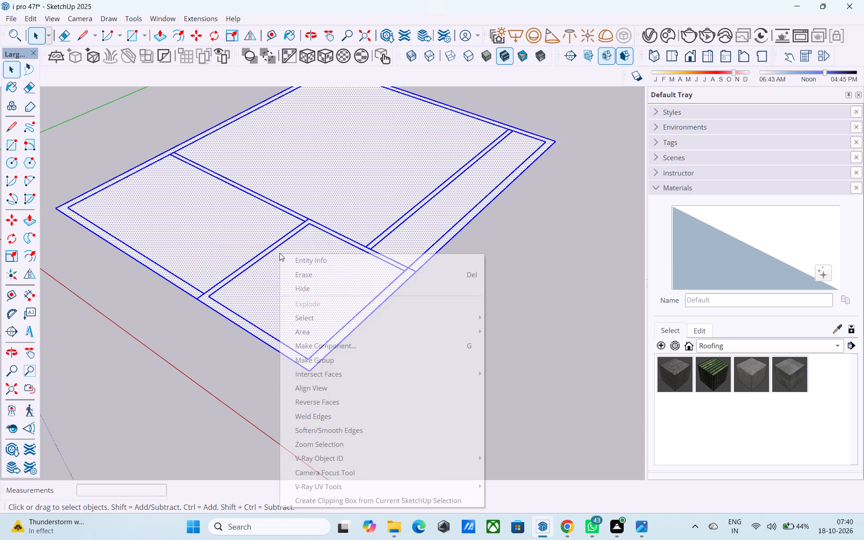
{"action": "left_click", "coordinate": [315, 359]}
{"action": "right_click", "coordinate": [308, 337]}
{"action": "right_click", "coordinate": [308, 337]}
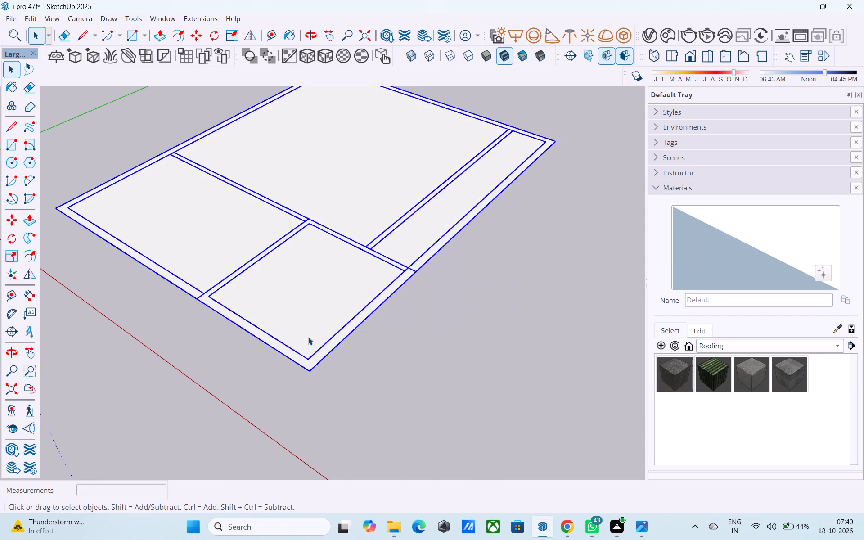
Open the floor plan group and pull the corner room's wall outline up 10' with Push/Pull.
{"action": "double_click", "coordinate": [308, 337]}
{"action": "scroll", "coordinate": [265, 271], "scroll_direction": "up", "scroll_amount": 4}
{"action": "left_click", "coordinate": [241, 261]}
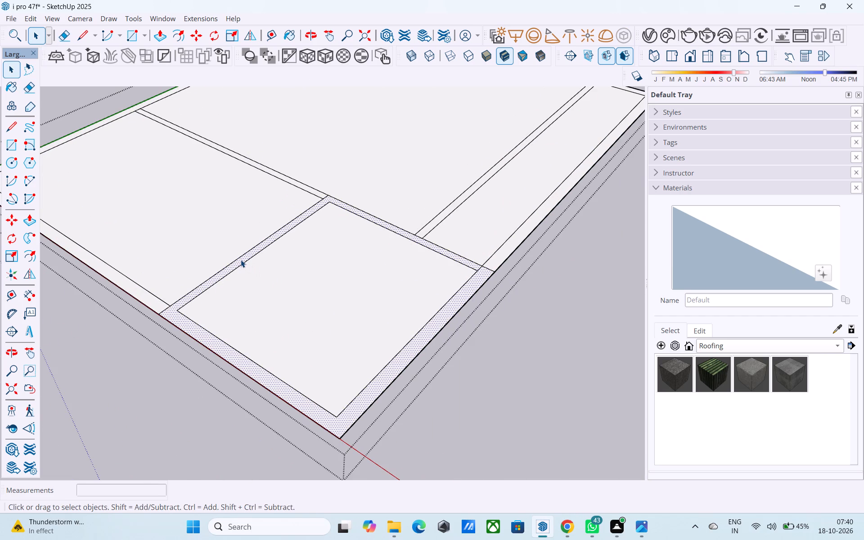
{"action": "key", "text": "p"}
{"action": "left_click", "coordinate": [241, 260]}
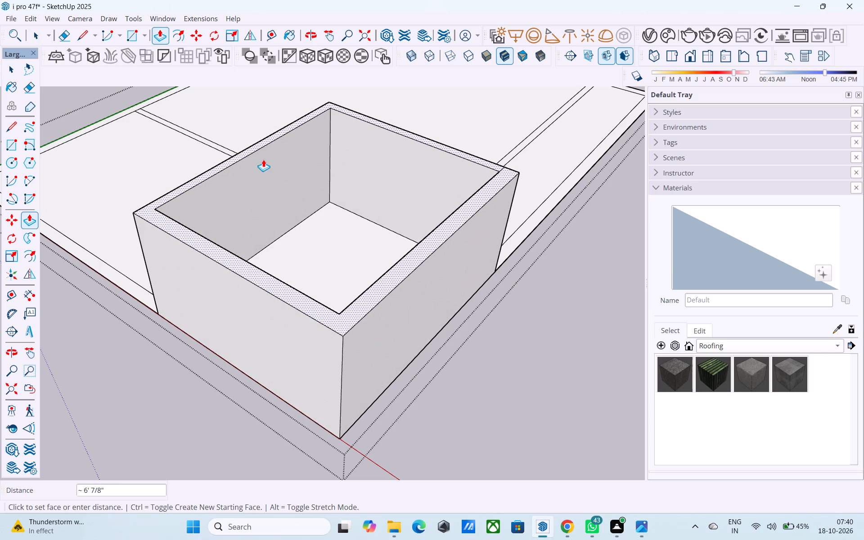
{"action": "type", "text": "10'"}
{"action": "key", "text": "Return"}
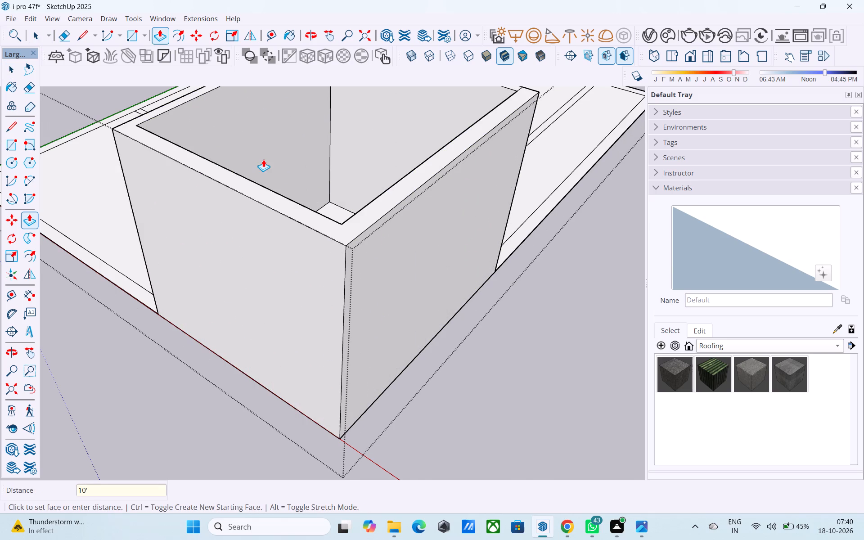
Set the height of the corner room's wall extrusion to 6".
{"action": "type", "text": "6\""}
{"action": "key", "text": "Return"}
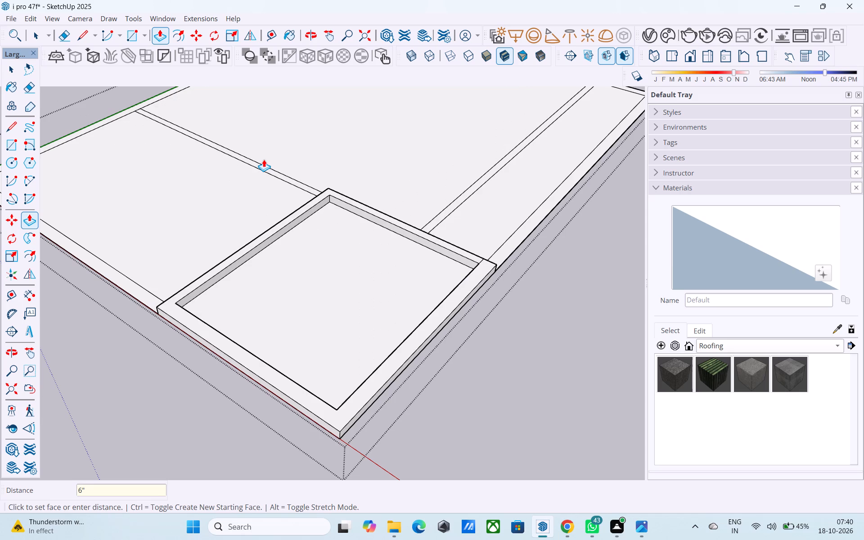
Set the height of the corner room's wall extrusion to 10.5'.
{"action": "key", "text": "1"}
{"action": "type", "text": "0.5'"}
{"action": "key", "text": "Return"}
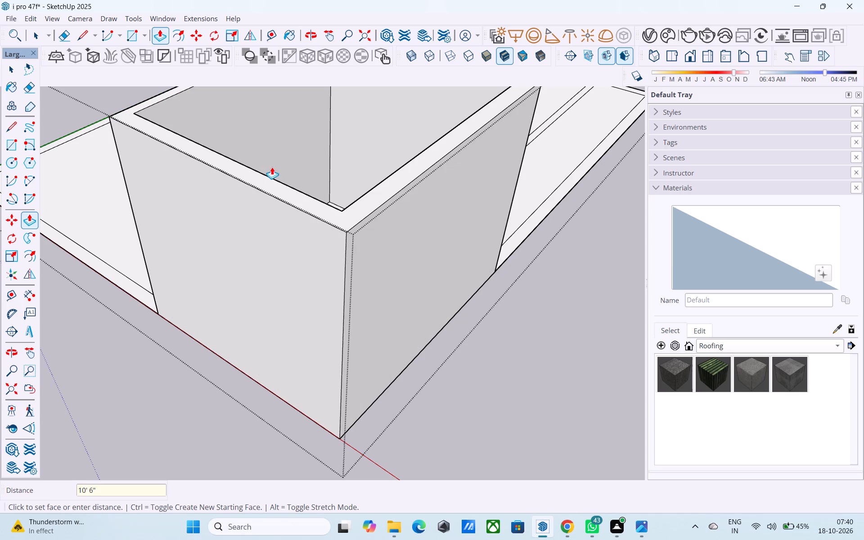
Pull the top face of the corner room's walls up another 10.5'.
{"action": "left_click", "coordinate": [273, 180]}
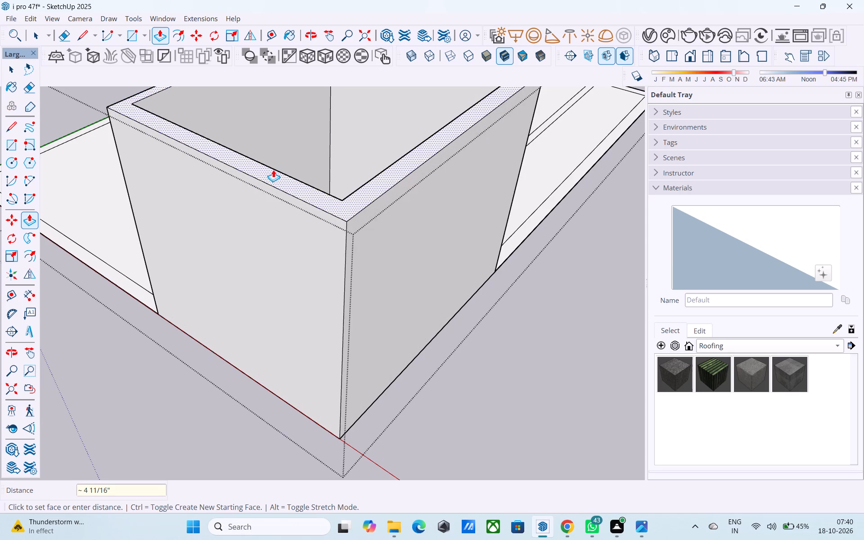
{"action": "type", "text": "10.5'"}
{"action": "key", "text": "Return"}
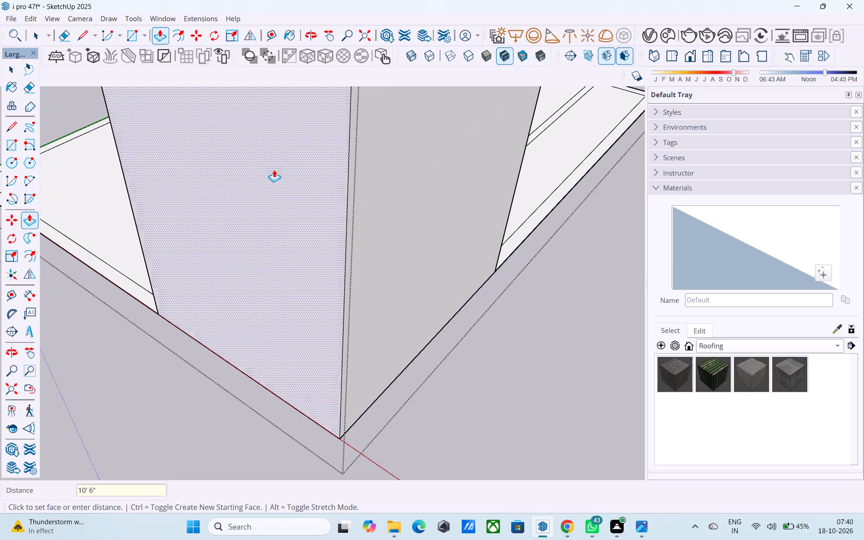
Pull the top face of the corner room's walls up a further 10'.
{"action": "scroll", "coordinate": [204, 314], "scroll_direction": "down", "scroll_amount": 11}
{"action": "scroll", "coordinate": [460, 346], "scroll_direction": "down", "scroll_amount": 4}
{"action": "scroll", "coordinate": [329, 225], "scroll_direction": "up", "scroll_amount": 4}
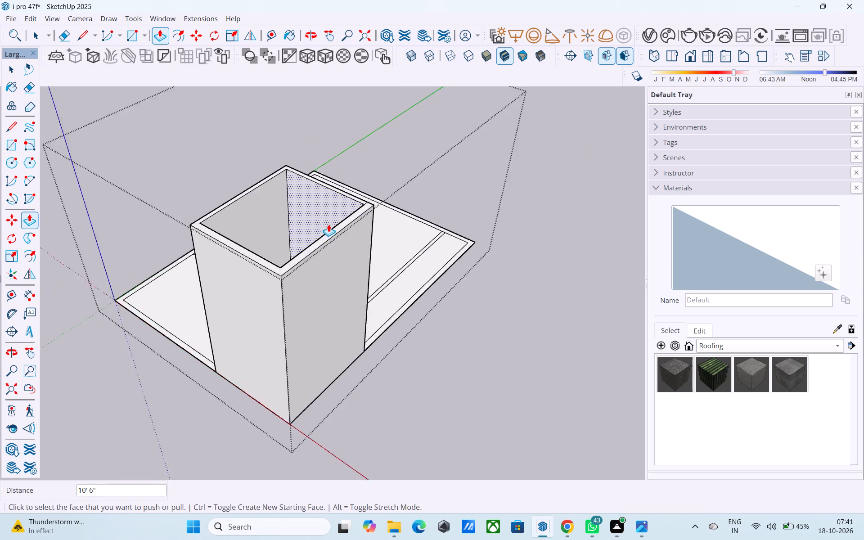
{"action": "scroll", "coordinate": [328, 224], "scroll_direction": "up", "scroll_amount": 8}
{"action": "left_click", "coordinate": [337, 243]}
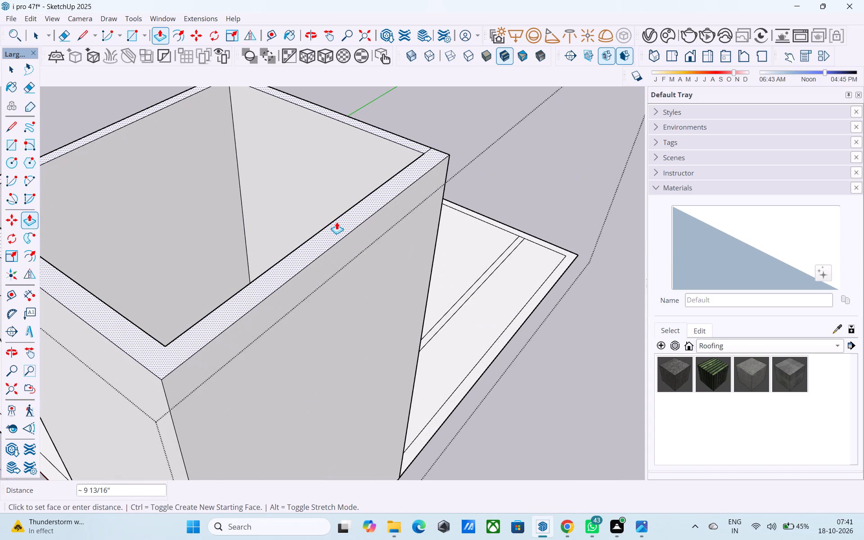
{"action": "type", "text": "10'"}
{"action": "key", "text": "Return"}
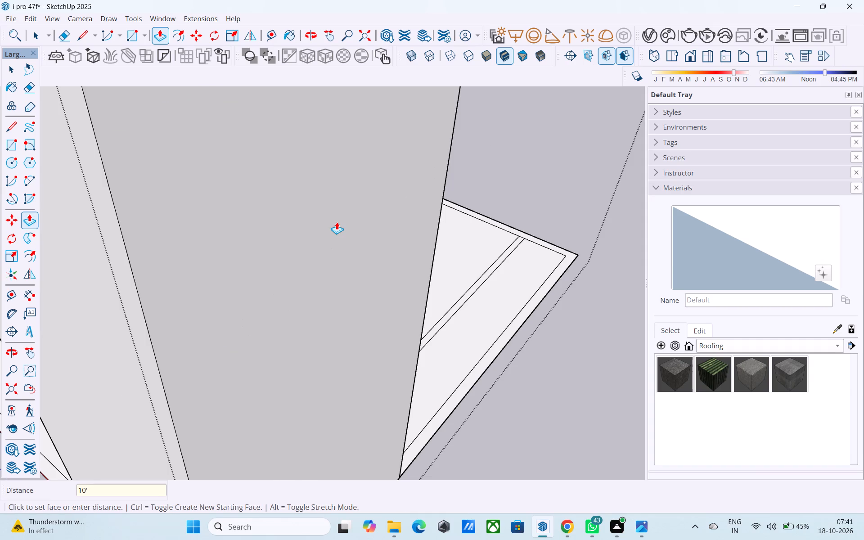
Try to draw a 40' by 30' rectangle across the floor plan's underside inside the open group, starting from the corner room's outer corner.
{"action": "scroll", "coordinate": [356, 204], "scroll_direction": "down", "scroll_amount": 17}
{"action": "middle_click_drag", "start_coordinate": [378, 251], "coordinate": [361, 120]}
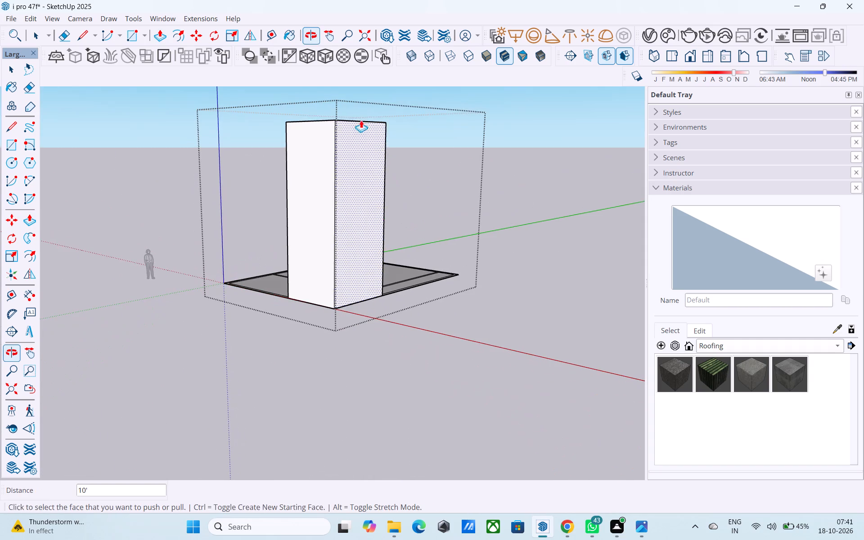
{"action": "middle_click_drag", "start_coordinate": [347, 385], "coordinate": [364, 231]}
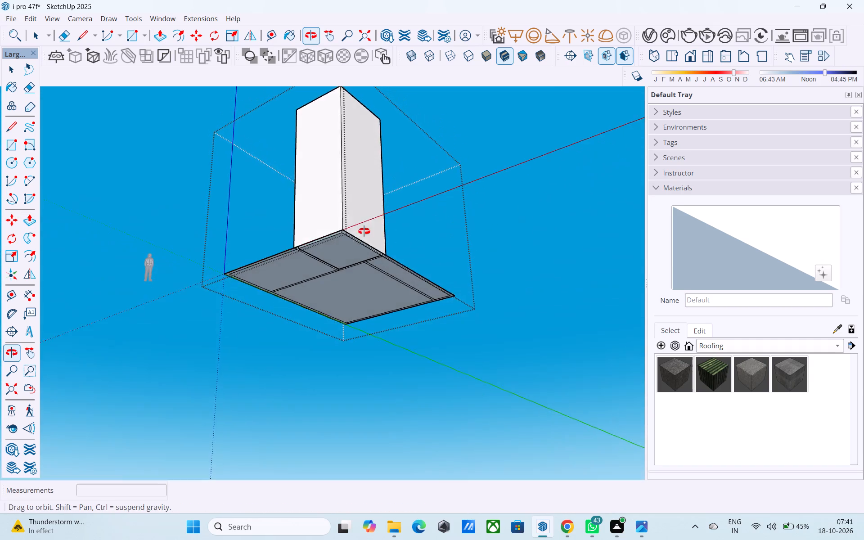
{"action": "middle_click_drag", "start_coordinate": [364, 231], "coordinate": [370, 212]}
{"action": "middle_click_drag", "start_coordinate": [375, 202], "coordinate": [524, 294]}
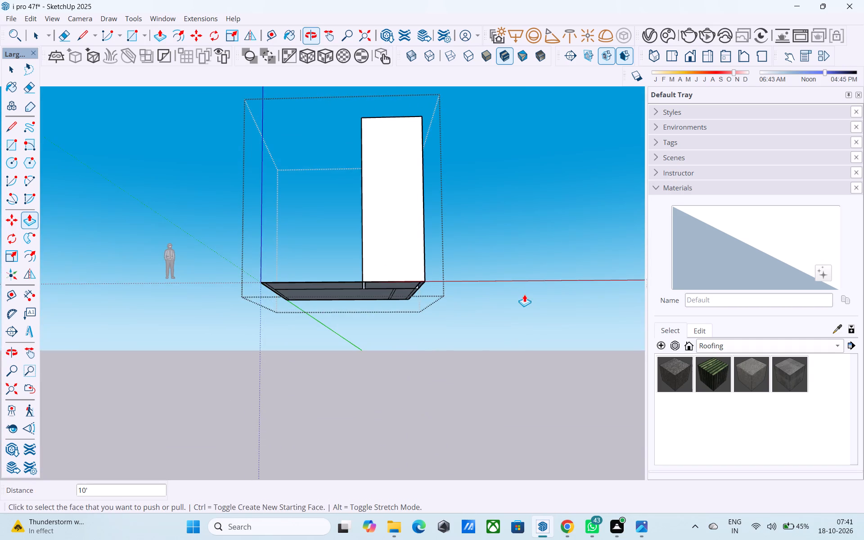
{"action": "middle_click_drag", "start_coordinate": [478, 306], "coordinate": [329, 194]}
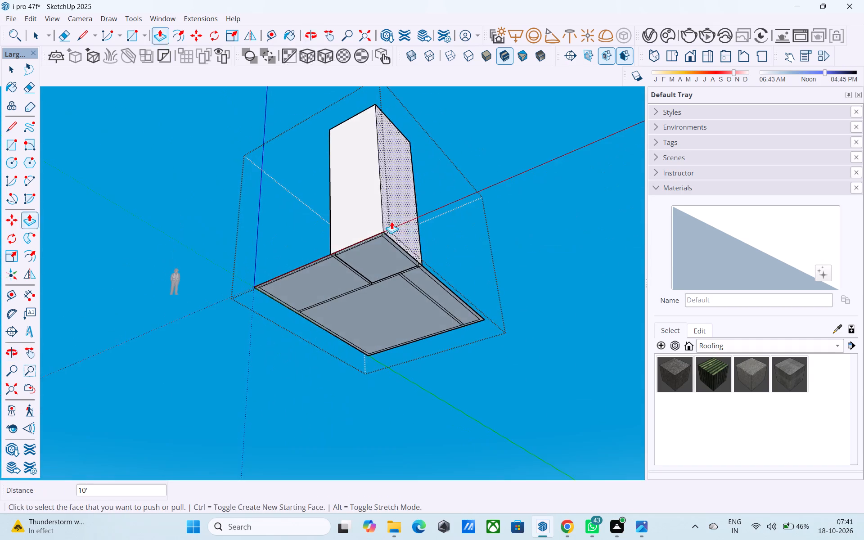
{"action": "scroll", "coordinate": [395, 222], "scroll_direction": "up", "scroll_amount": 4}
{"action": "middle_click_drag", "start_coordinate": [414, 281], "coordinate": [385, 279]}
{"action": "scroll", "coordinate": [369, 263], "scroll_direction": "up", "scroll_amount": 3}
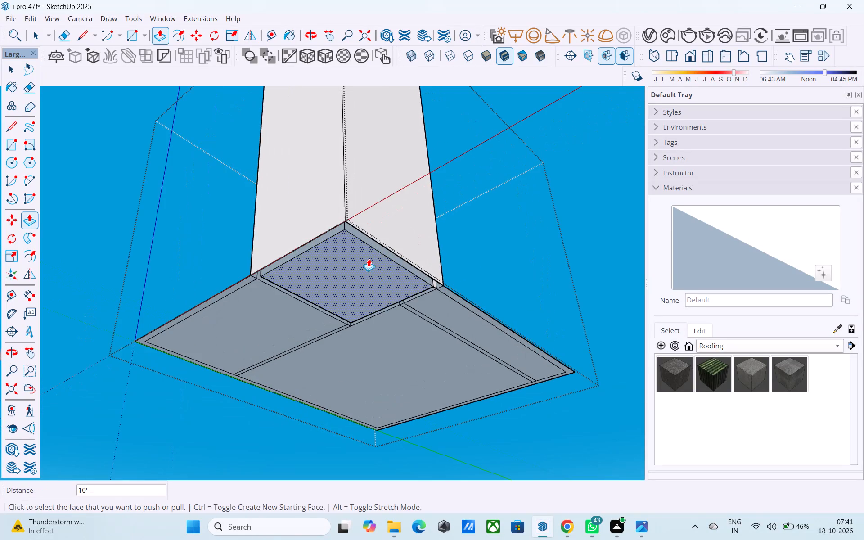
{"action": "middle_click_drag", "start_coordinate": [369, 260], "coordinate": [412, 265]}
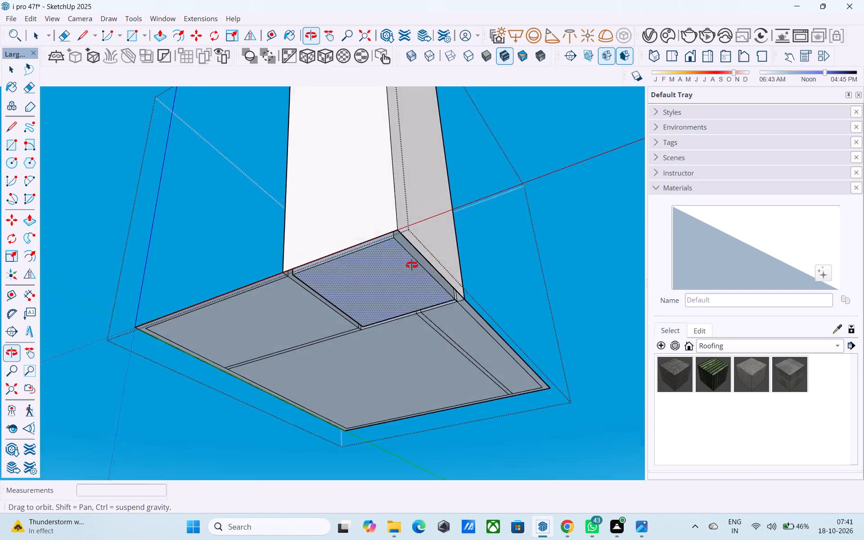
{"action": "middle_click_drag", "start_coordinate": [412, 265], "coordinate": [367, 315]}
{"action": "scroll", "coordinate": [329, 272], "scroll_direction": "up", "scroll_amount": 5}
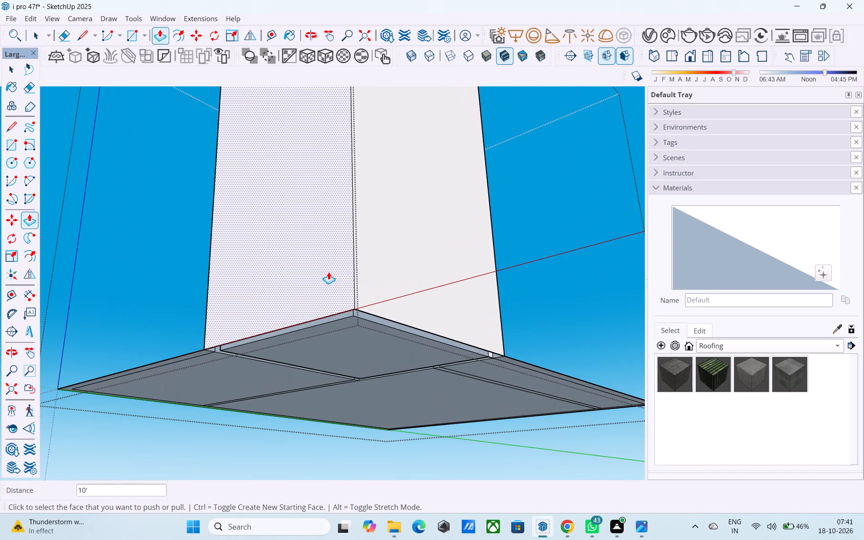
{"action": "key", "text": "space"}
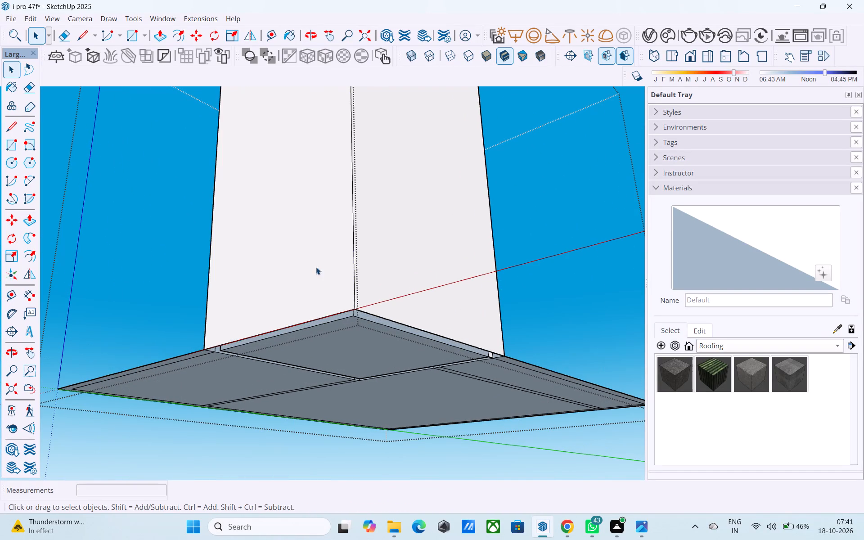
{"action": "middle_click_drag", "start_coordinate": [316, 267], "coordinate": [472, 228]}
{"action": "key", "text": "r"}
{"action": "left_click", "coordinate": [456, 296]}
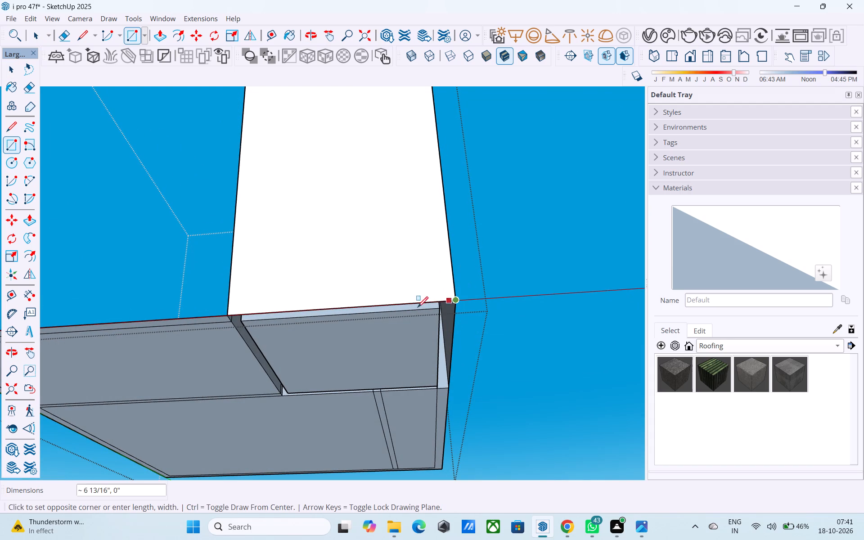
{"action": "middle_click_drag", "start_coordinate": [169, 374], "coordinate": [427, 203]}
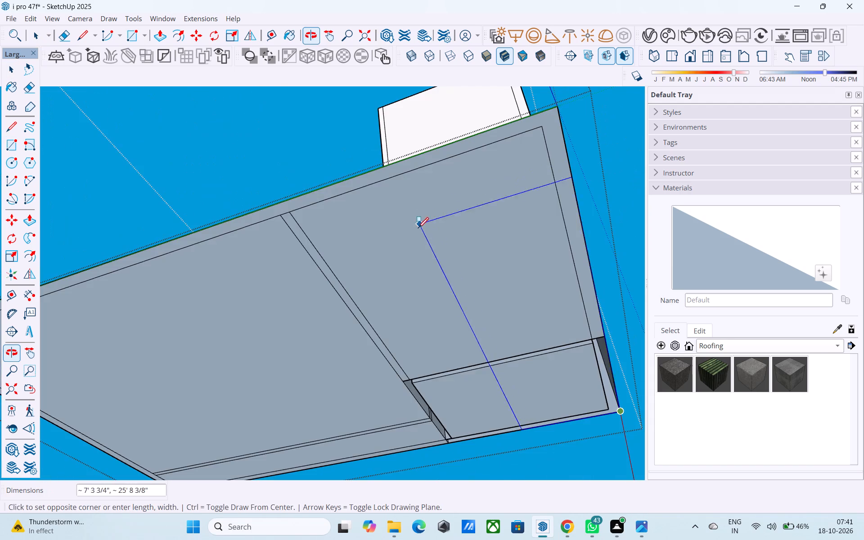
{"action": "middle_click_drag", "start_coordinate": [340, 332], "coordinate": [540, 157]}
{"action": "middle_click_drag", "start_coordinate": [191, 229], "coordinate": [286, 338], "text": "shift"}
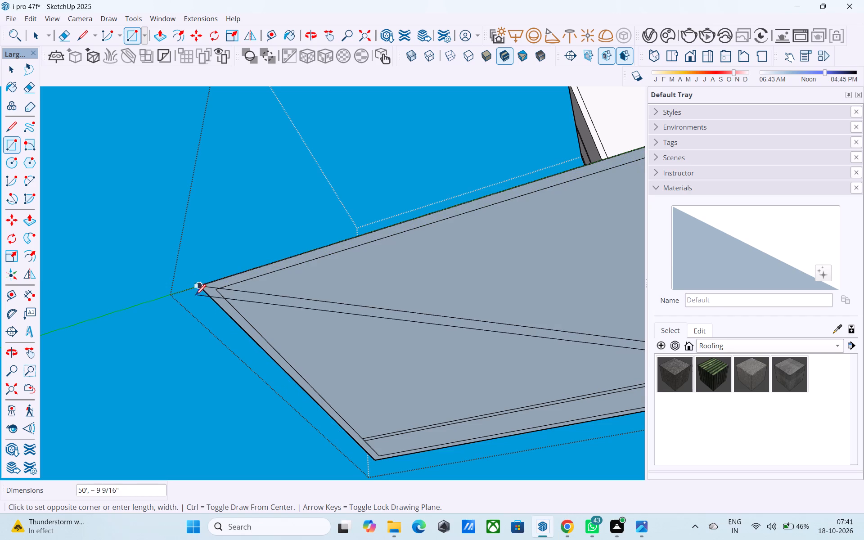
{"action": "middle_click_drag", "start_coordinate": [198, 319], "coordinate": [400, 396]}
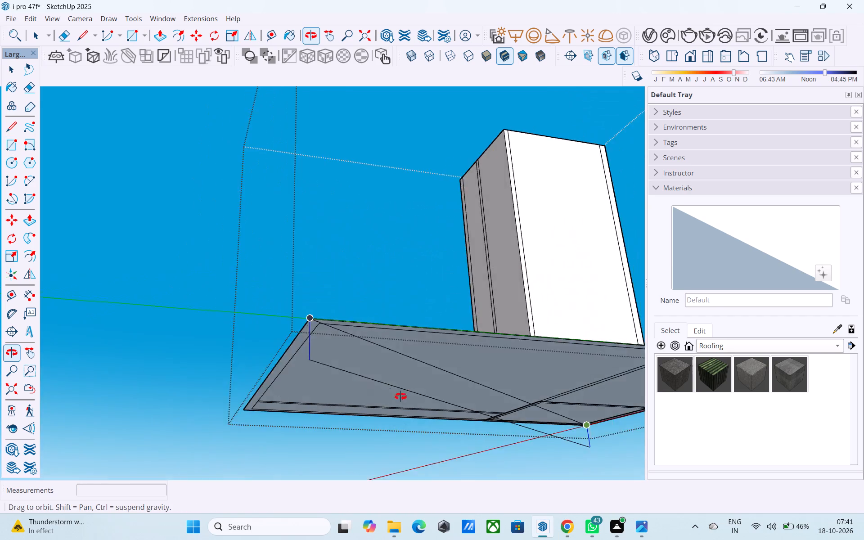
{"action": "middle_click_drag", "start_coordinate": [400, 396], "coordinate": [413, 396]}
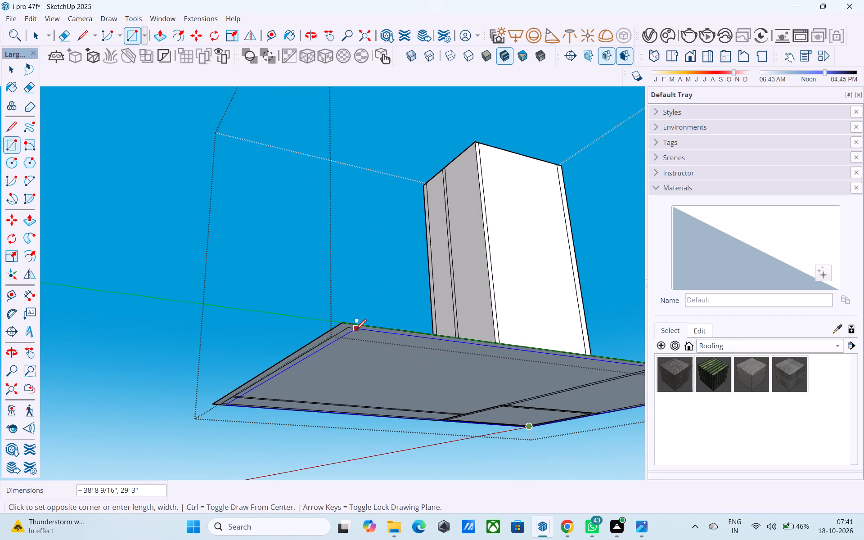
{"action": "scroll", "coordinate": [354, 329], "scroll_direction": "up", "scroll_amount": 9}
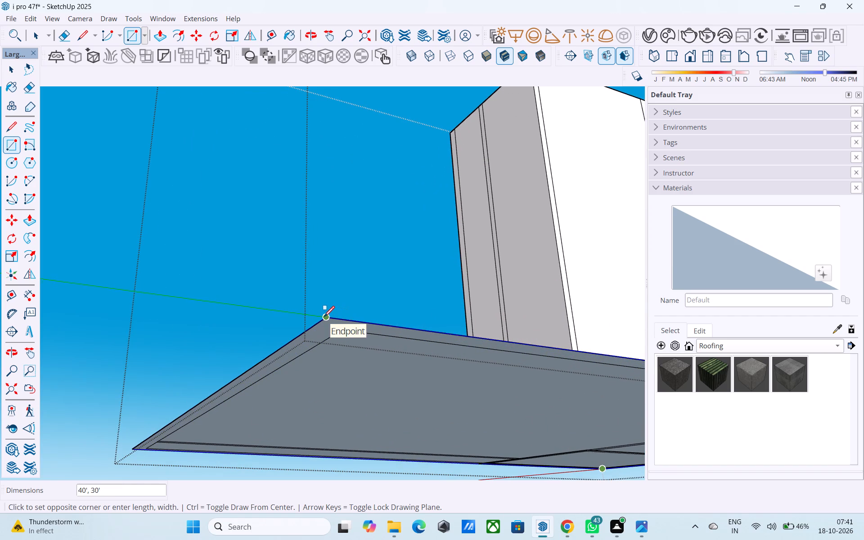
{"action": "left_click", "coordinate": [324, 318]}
Leave the group and draw a rectangle over the whole 40' by 30' outline on the floor plan's underside, between opposite outer corners.
{"action": "scroll", "coordinate": [134, 323], "scroll_direction": "down", "scroll_amount": 7}
{"action": "middle_click_drag", "start_coordinate": [501, 336], "coordinate": [235, 285]}
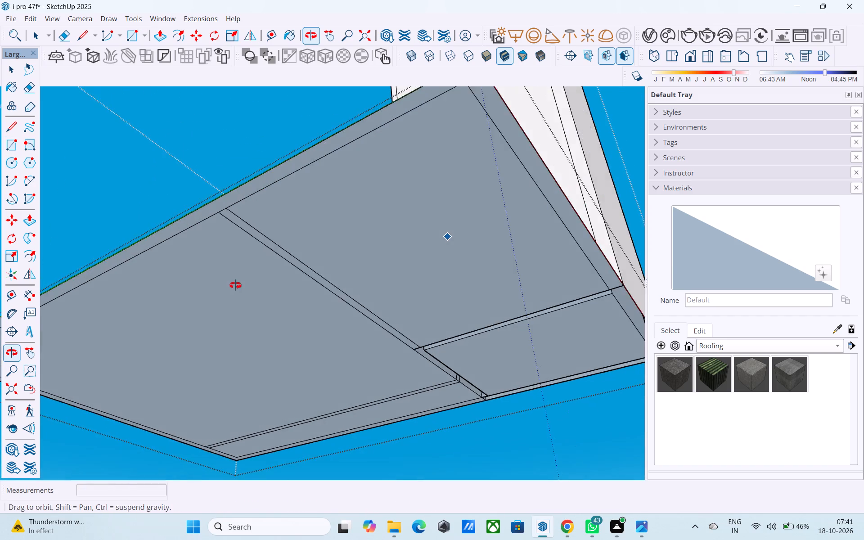
{"action": "middle_click_drag", "start_coordinate": [235, 285], "coordinate": [356, 423]}
{"action": "scroll", "coordinate": [342, 342], "scroll_direction": "down", "scroll_amount": 5}
{"action": "middle_click_drag", "start_coordinate": [338, 350], "coordinate": [325, 419]}
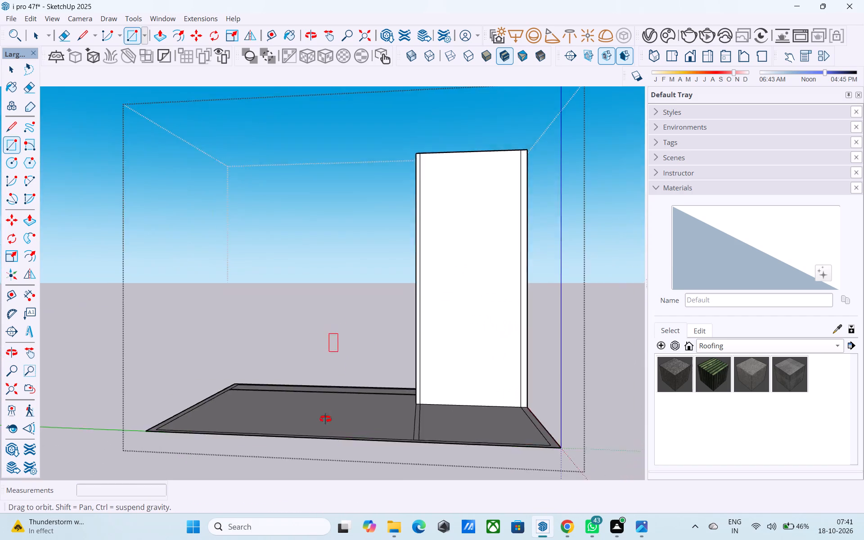
{"action": "middle_click_drag", "start_coordinate": [325, 419], "coordinate": [534, 129]}
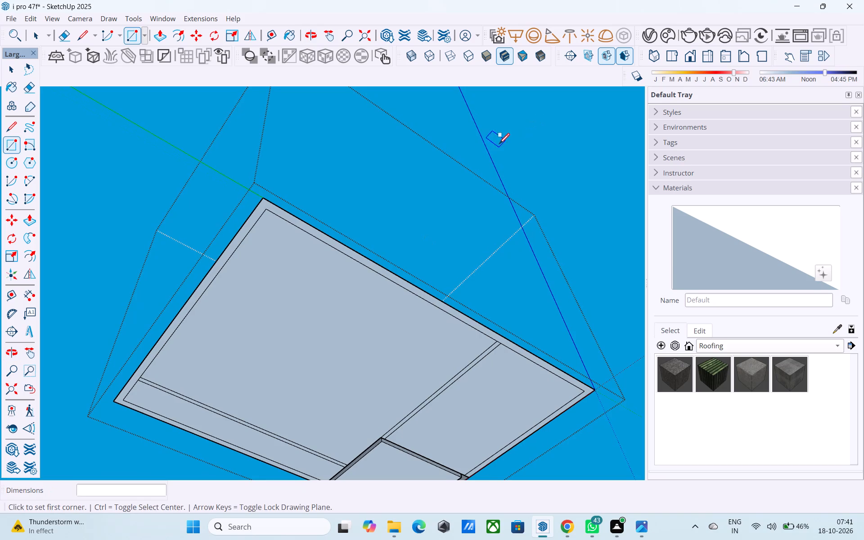
{"action": "key", "text": "space"}
{"action": "left_click", "coordinate": [496, 146]}
{"action": "key", "text": "r"}
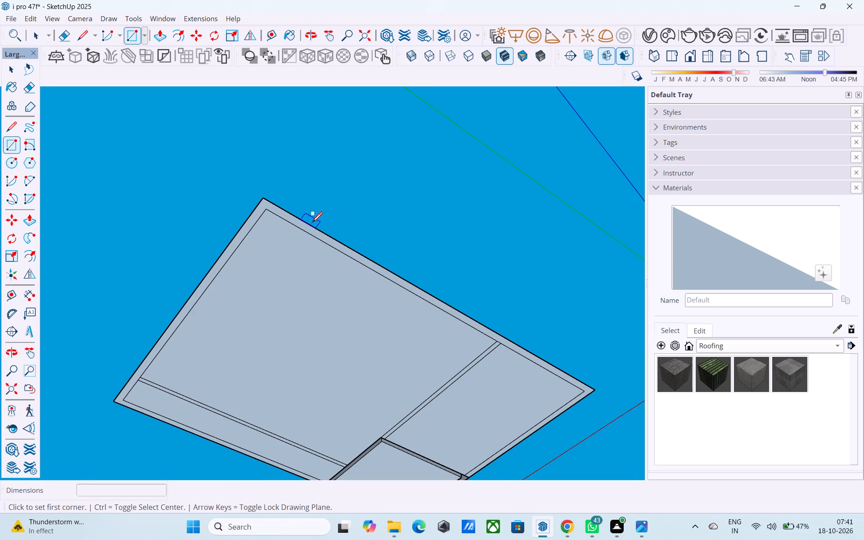
{"action": "left_click", "coordinate": [260, 196]}
{"action": "scroll", "coordinate": [260, 198], "scroll_direction": "down", "scroll_amount": 6}
{"action": "middle_click_drag", "start_coordinate": [343, 288], "coordinate": [324, 166]}
{"action": "scroll", "coordinate": [346, 254], "scroll_direction": "up", "scroll_amount": 6}
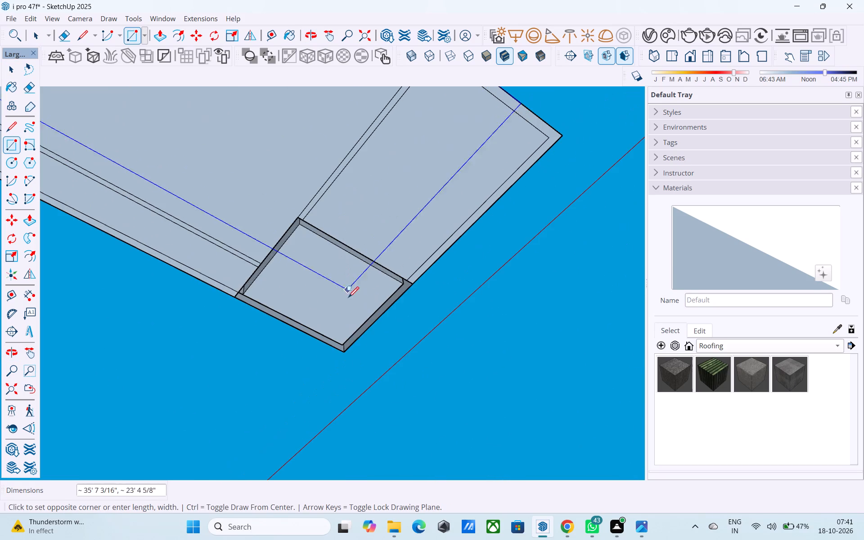
{"action": "left_click", "coordinate": [349, 348]}
{"action": "scroll", "coordinate": [349, 348], "scroll_direction": "down", "scroll_amount": 6}
Extrude the rectangle on the floor plan's underside by 4" to form a base slab.
{"action": "key", "text": "space"}
{"action": "left_click", "coordinate": [312, 263]}
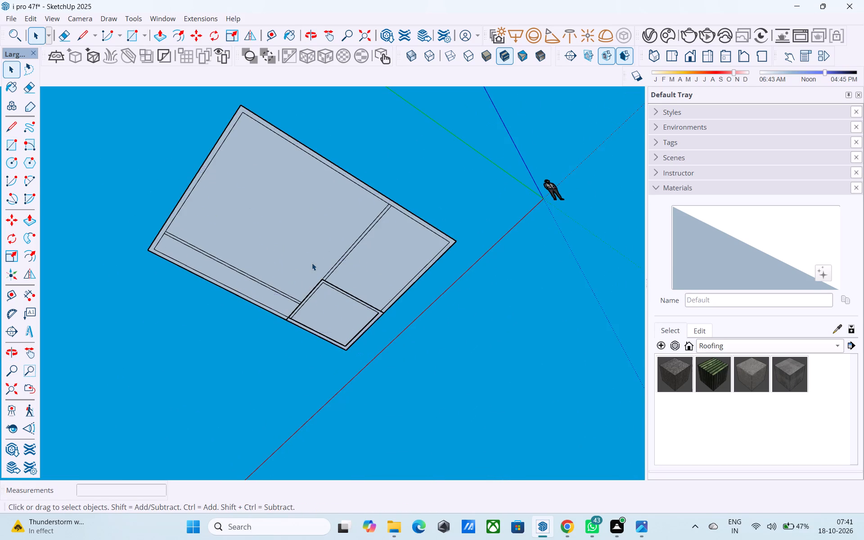
{"action": "key", "text": "p"}
{"action": "left_click", "coordinate": [312, 263]}
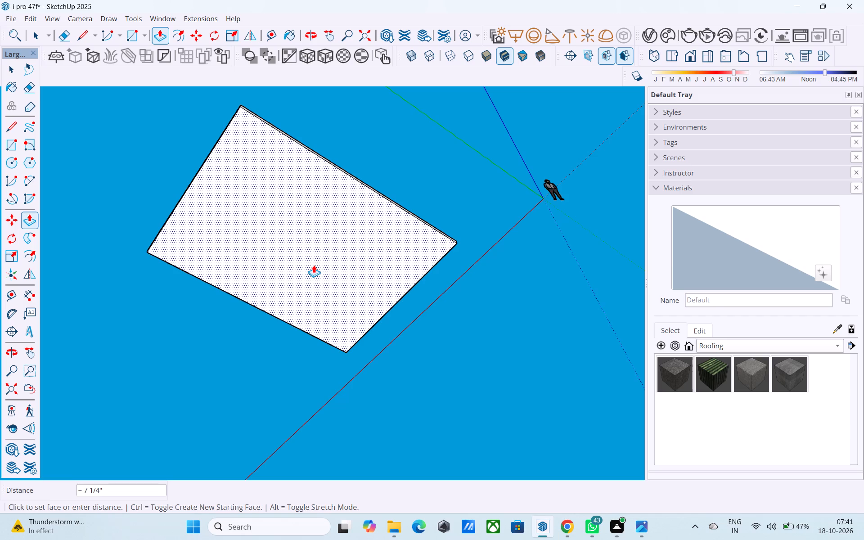
{"action": "type", "text": "4\""}
{"action": "key", "text": "Return"}
{"action": "key", "text": "space"}
Examine the base slab's edges and underside and the corner room's tall walls from all sides.
{"action": "scroll", "coordinate": [306, 225], "scroll_direction": "down", "scroll_amount": 1}
{"action": "middle_click_drag", "start_coordinate": [320, 166], "coordinate": [325, 210]}
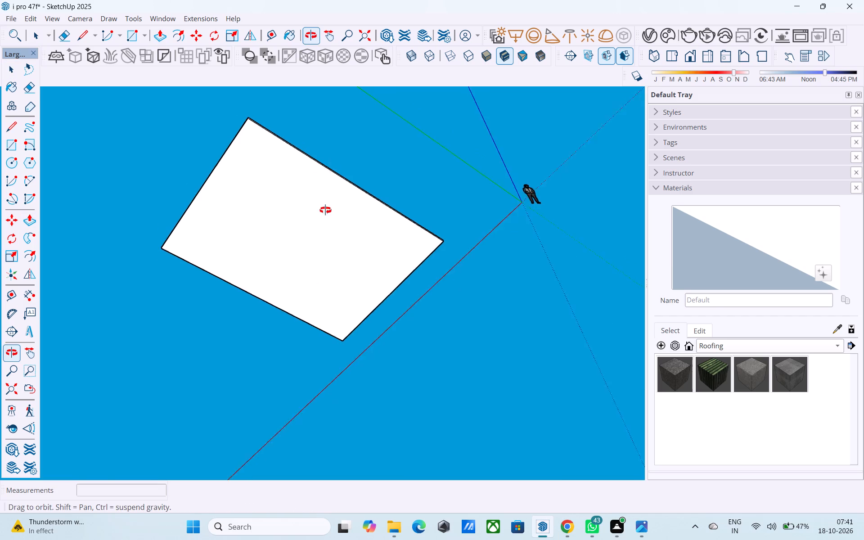
{"action": "middle_click_drag", "start_coordinate": [325, 210], "coordinate": [351, 389]}
{"action": "middle_click_drag", "start_coordinate": [320, 172], "coordinate": [252, 334]}
{"action": "scroll", "coordinate": [253, 328], "scroll_direction": "up", "scroll_amount": 4}
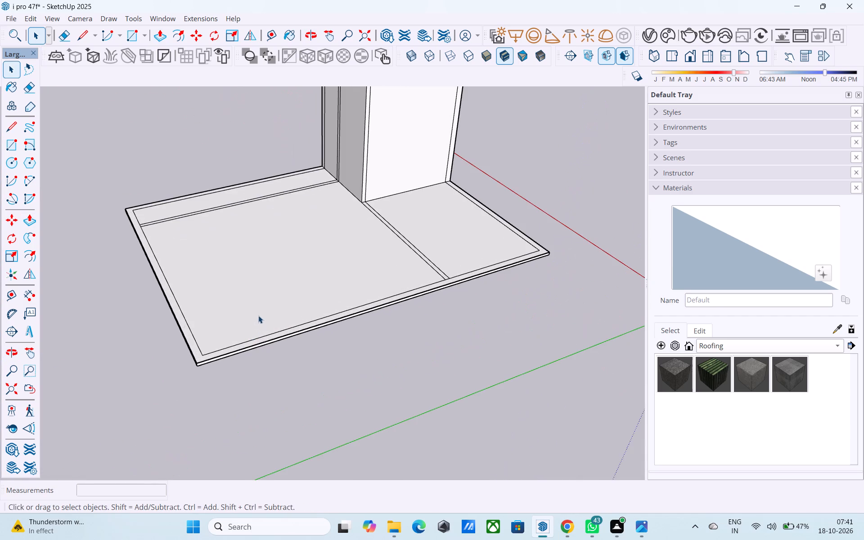
{"action": "middle_click_drag", "start_coordinate": [297, 292], "coordinate": [374, 261], "text": "shift"}
{"action": "scroll", "coordinate": [379, 180], "scroll_direction": "up", "scroll_amount": 1}
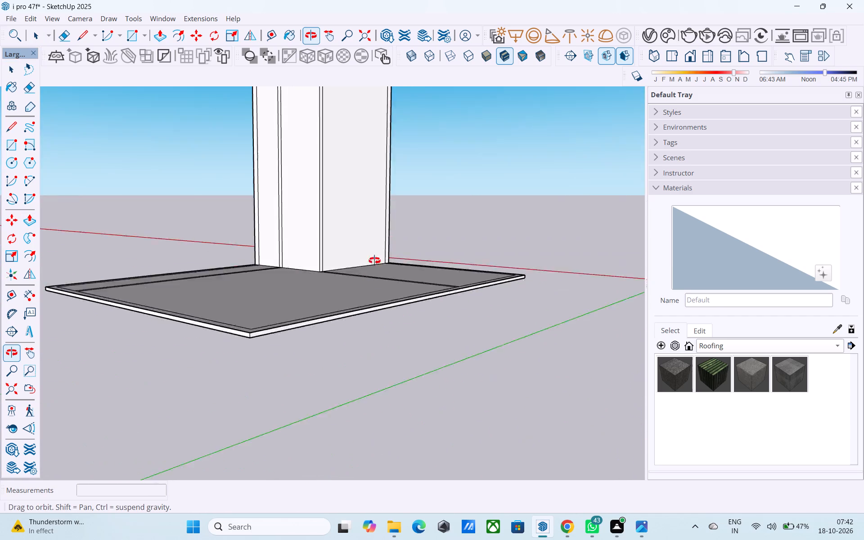
{"action": "middle_click_drag", "start_coordinate": [374, 261], "coordinate": [364, 302], "text": "shift"}
{"action": "middle_click_drag", "start_coordinate": [371, 301], "coordinate": [225, 217], "text": "shift"}
{"action": "middle_click_drag", "start_coordinate": [310, 268], "coordinate": [499, 176], "text": "shift"}
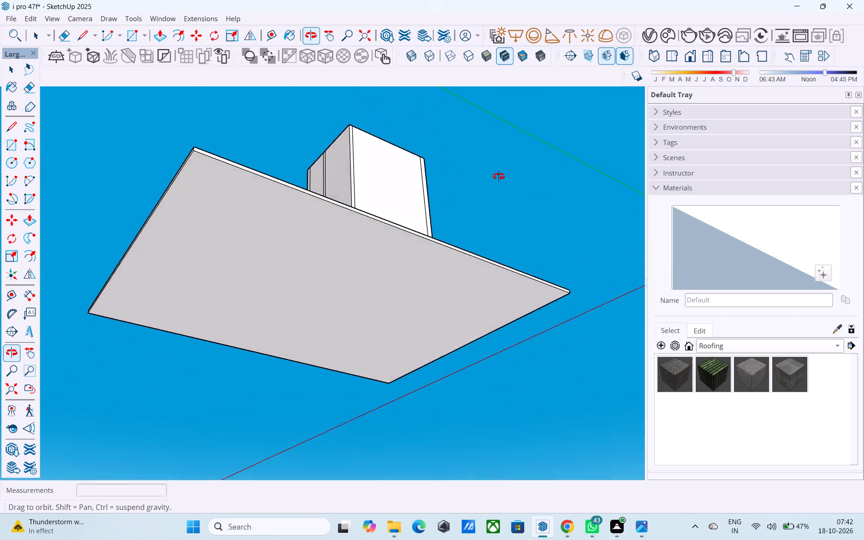
{"action": "middle_click_drag", "start_coordinate": [499, 176], "coordinate": [265, 271], "text": "shift"}
{"action": "middle_click_drag", "start_coordinate": [486, 201], "coordinate": [357, 369], "text": "shift"}
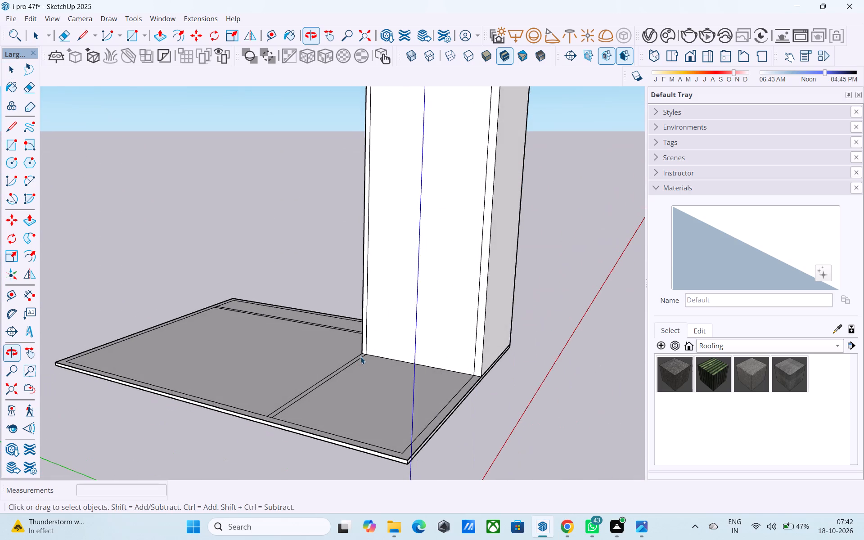
{"action": "middle_click_drag", "start_coordinate": [416, 315], "coordinate": [168, 335]}
{"action": "middle_click_drag", "start_coordinate": [407, 282], "coordinate": [312, 308], "text": "shift"}
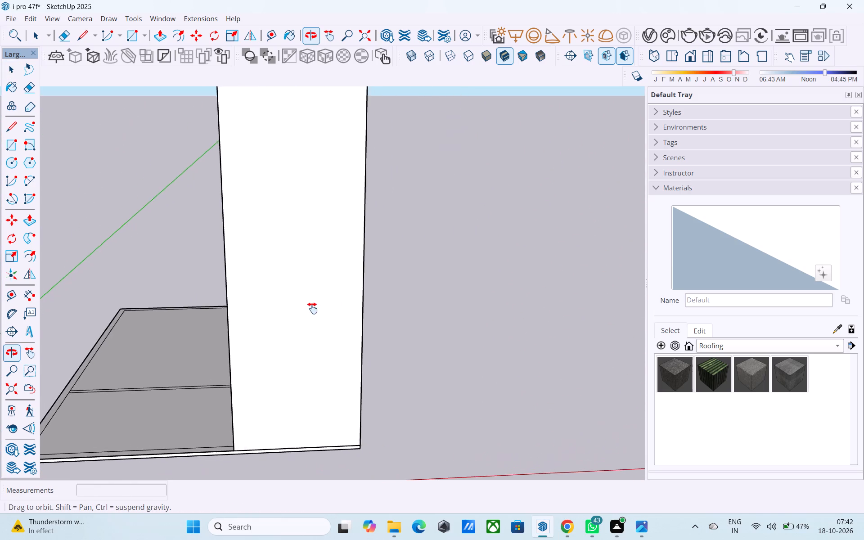
{"action": "middle_click_drag", "start_coordinate": [312, 308], "coordinate": [220, 345], "text": "shift"}
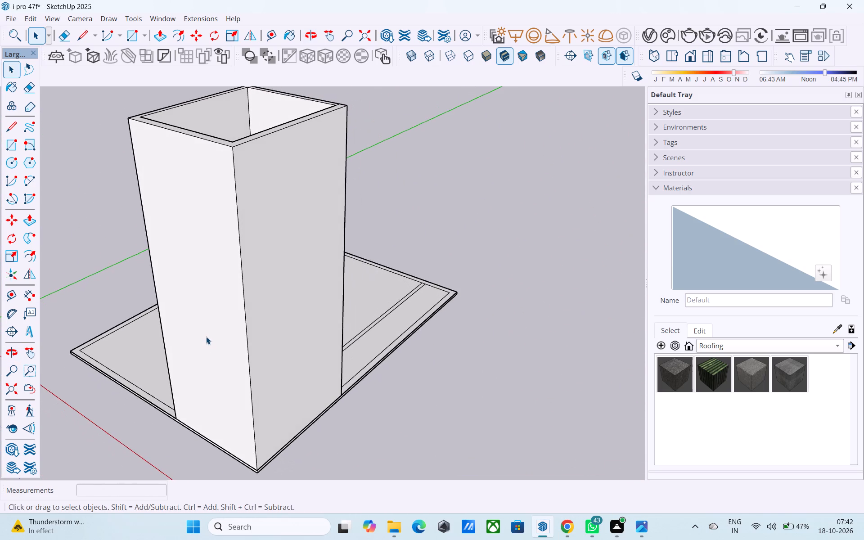
{"action": "middle_click_drag", "start_coordinate": [206, 337], "coordinate": [348, 322], "text": "shift"}
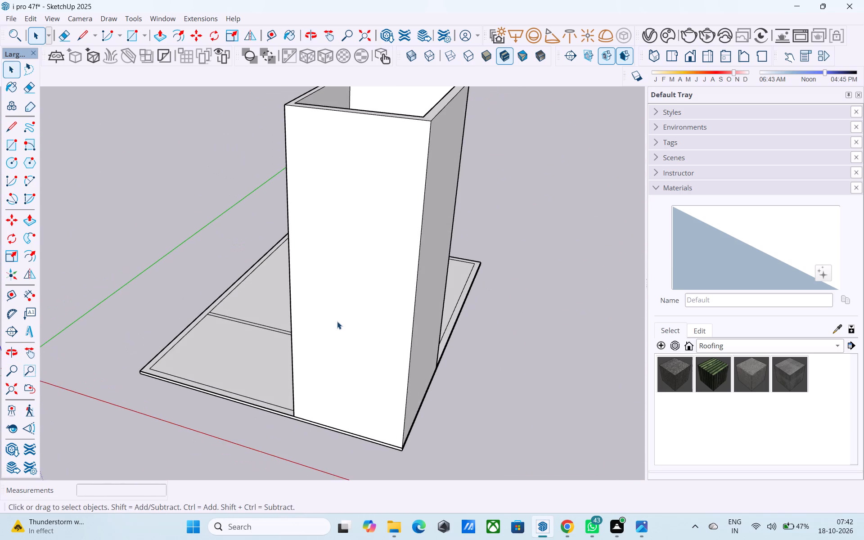
{"action": "middle_click_drag", "start_coordinate": [333, 319], "coordinate": [596, 340], "text": "shift"}
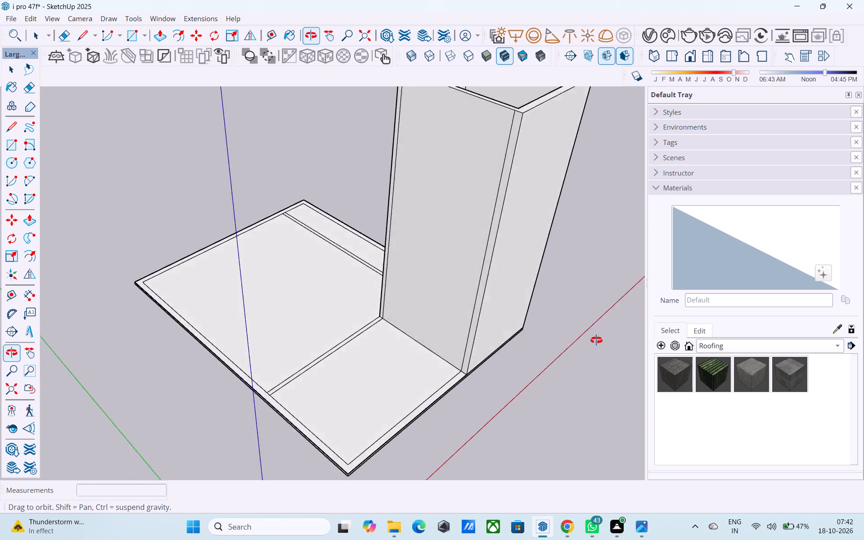
{"action": "middle_click_drag", "start_coordinate": [596, 340], "coordinate": [637, 273], "text": "shift"}
{"action": "middle_click_drag", "start_coordinate": [508, 324], "coordinate": [518, 340]}
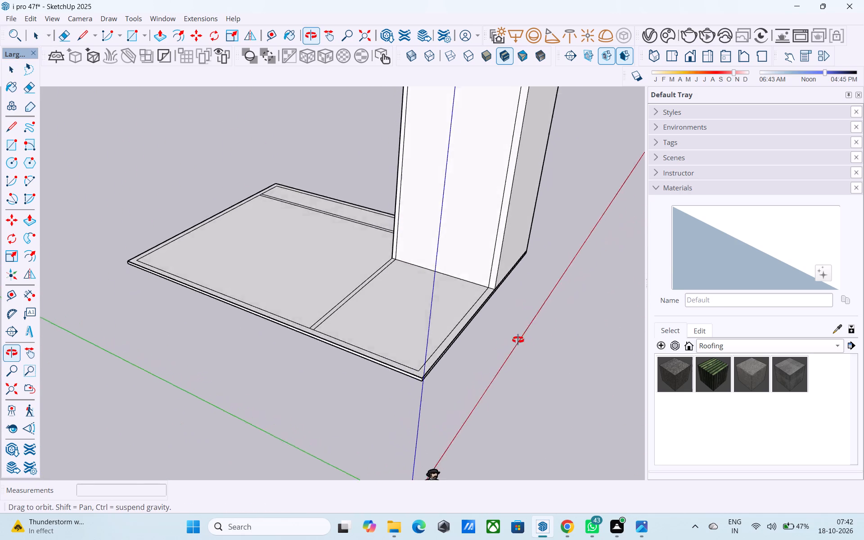
{"action": "middle_click_drag", "start_coordinate": [518, 340], "coordinate": [490, 373]}
Inside the floor plan group, copy the inner edge of the outer wall 4' into the room beside the tall walls.
{"action": "left_click", "coordinate": [412, 382]}
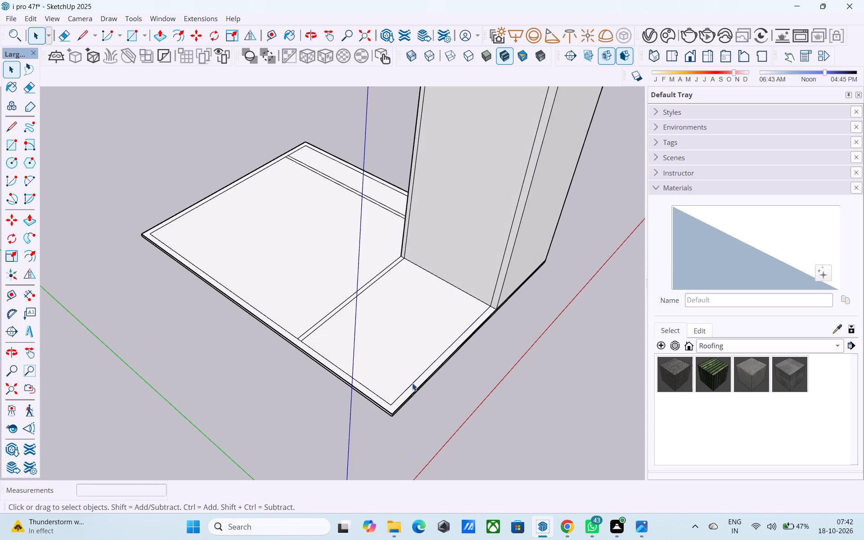
{"action": "double_click", "coordinate": [411, 383]}
{"action": "left_click", "coordinate": [410, 382]}
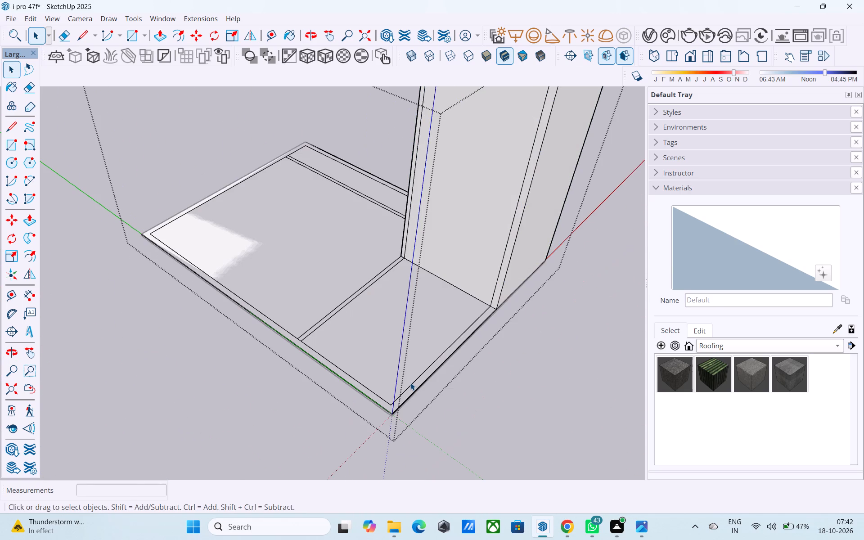
{"action": "left_click", "coordinate": [411, 382]}
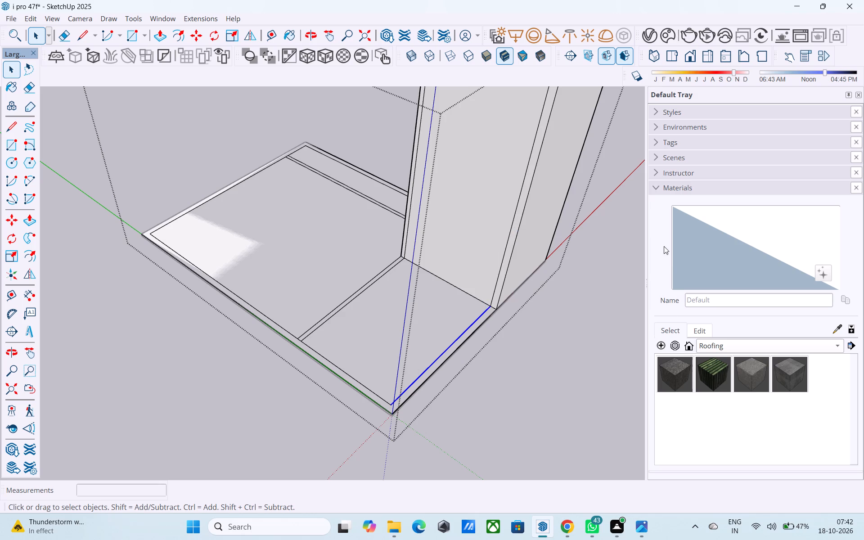
{"action": "key", "text": "m"}
{"action": "left_click", "coordinate": [392, 401]}
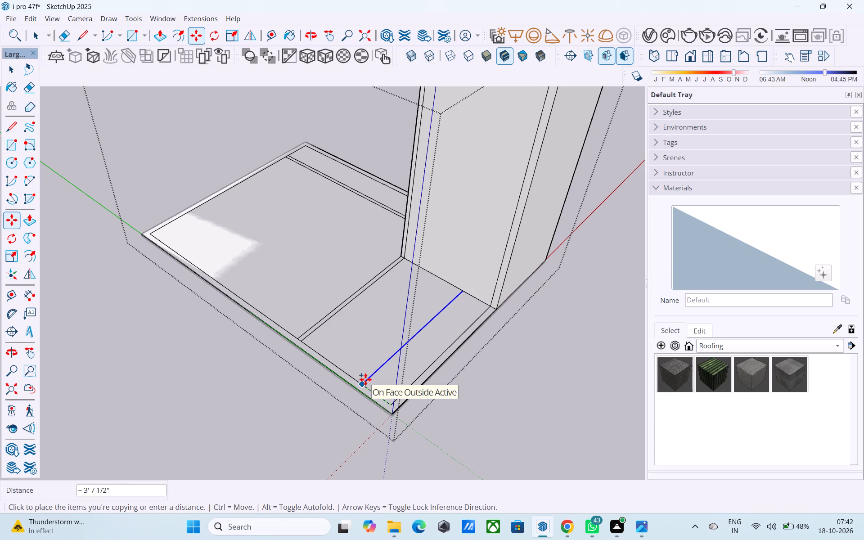
{"action": "type", "text": "4'"}
{"action": "key", "text": "Return"}
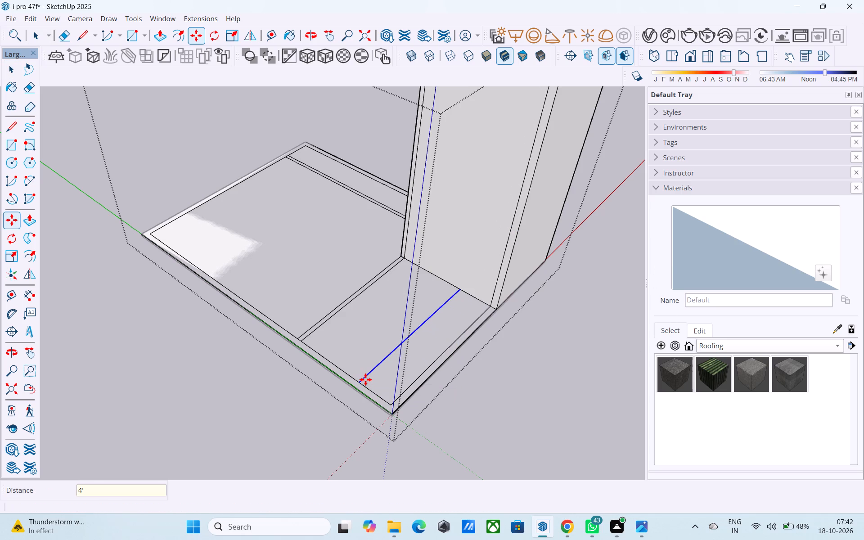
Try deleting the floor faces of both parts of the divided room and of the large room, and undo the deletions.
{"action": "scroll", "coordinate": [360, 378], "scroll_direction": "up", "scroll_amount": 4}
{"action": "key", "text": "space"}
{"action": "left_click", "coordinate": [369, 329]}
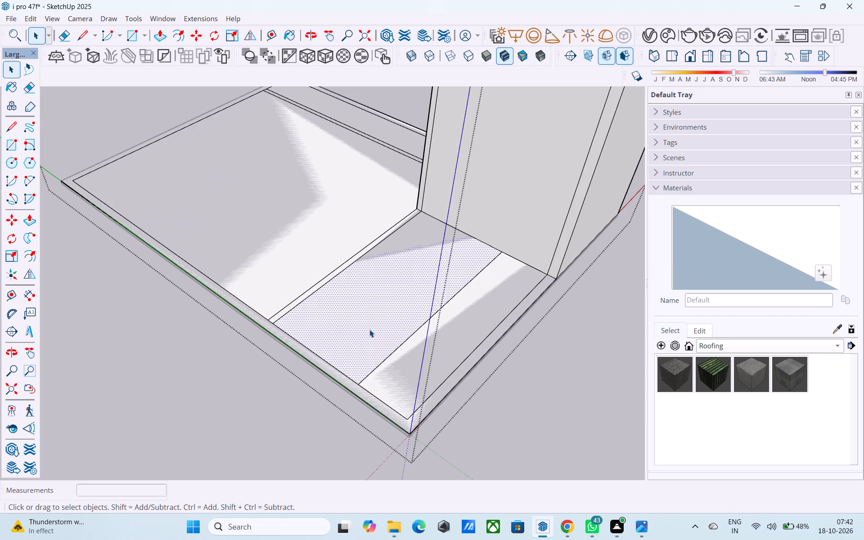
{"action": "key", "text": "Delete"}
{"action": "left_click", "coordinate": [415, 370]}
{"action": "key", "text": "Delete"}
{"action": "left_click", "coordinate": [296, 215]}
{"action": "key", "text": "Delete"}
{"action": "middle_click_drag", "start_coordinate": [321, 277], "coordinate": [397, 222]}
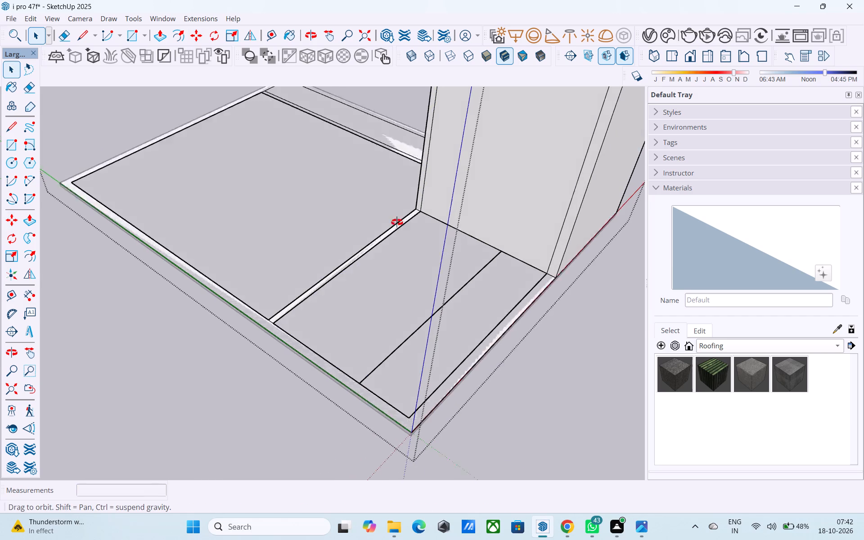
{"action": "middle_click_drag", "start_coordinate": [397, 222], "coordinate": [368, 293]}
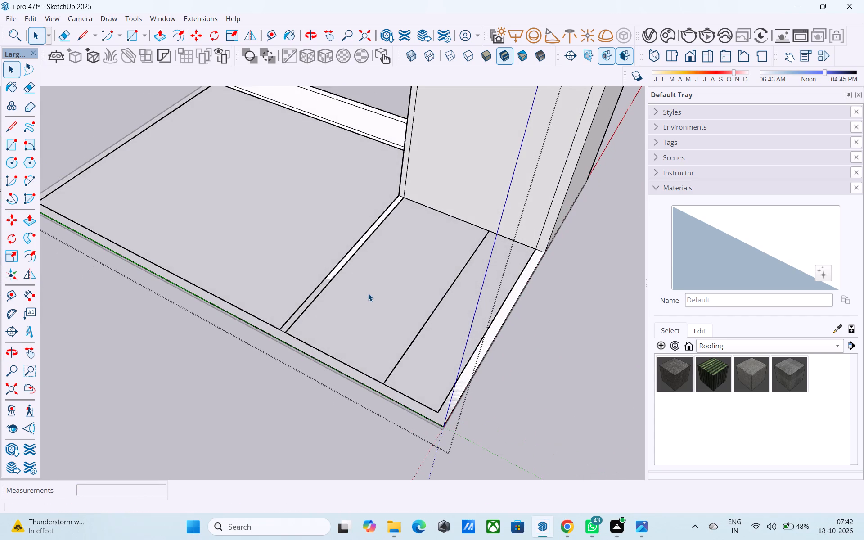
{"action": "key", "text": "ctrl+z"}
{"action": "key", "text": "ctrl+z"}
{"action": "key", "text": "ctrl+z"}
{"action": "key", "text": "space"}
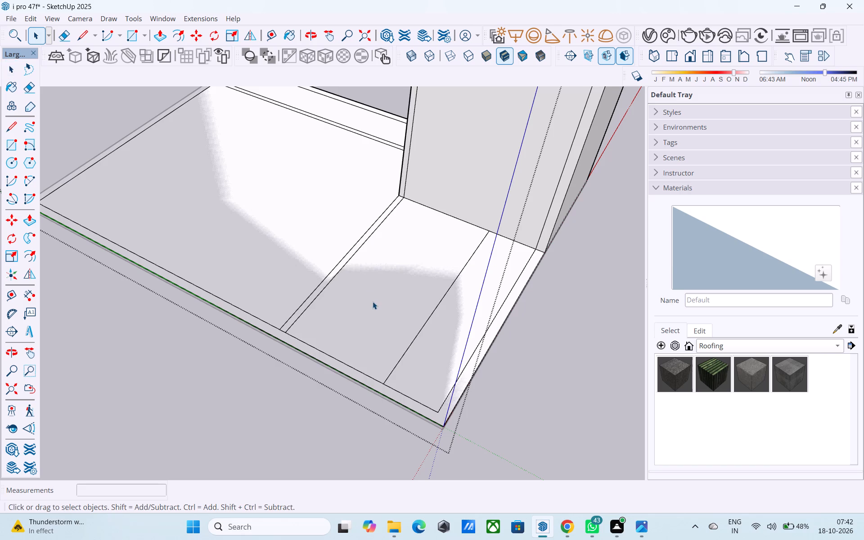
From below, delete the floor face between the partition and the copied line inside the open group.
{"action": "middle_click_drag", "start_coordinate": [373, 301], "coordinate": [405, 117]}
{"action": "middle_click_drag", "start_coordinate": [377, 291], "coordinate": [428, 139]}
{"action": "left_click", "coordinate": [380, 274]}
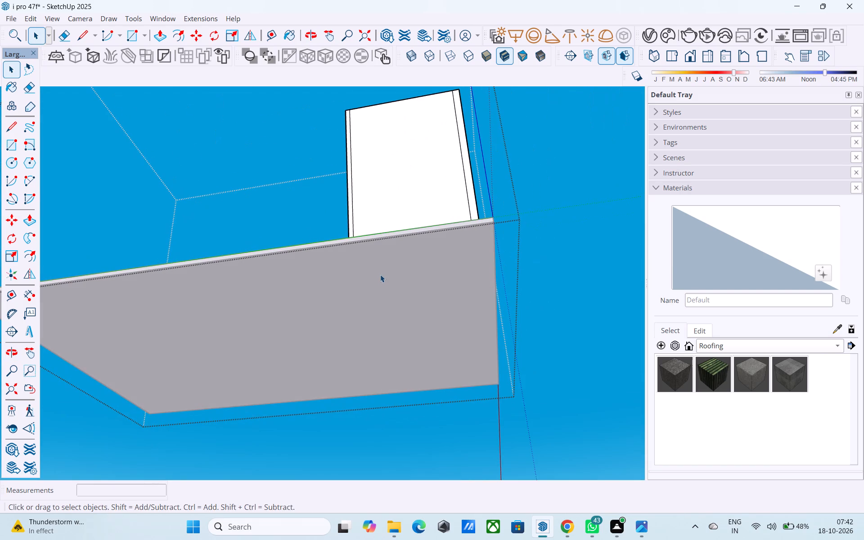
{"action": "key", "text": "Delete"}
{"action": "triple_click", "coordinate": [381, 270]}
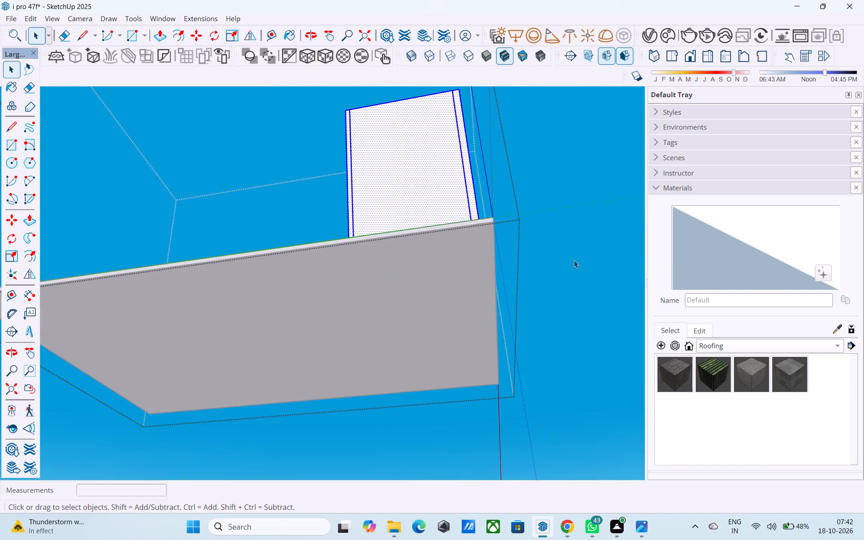
Leave the floor plan group and delete the base slab's underside face.
{"action": "left_click", "coordinate": [591, 260]}
{"action": "left_click", "coordinate": [394, 306]}
{"action": "key", "text": "Delete"}
Examine the floor plan's divisions and the opened slab from below and above.
{"action": "middle_click_drag", "start_coordinate": [393, 306], "coordinate": [373, 373]}
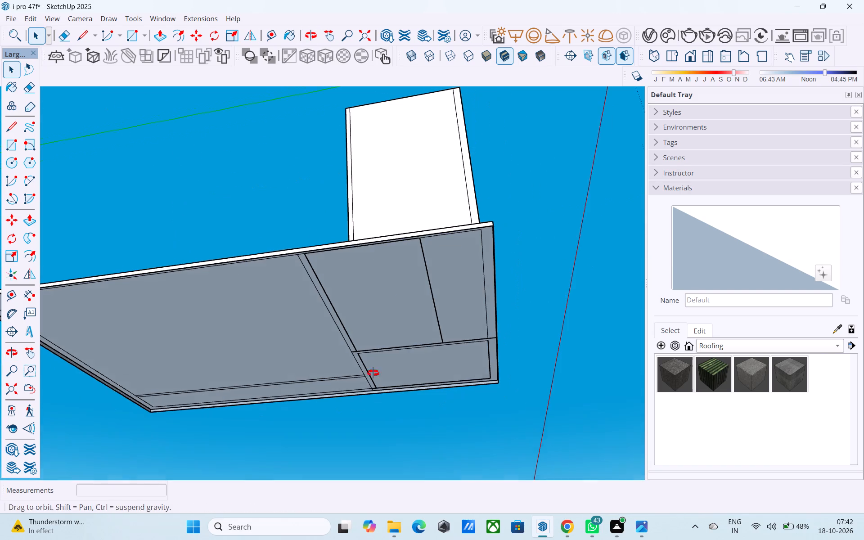
{"action": "middle_click_drag", "start_coordinate": [373, 373], "coordinate": [304, 539]}
{"action": "middle_click_drag", "start_coordinate": [287, 427], "coordinate": [336, 396]}
{"action": "middle_click_drag", "start_coordinate": [326, 390], "coordinate": [351, 308]}
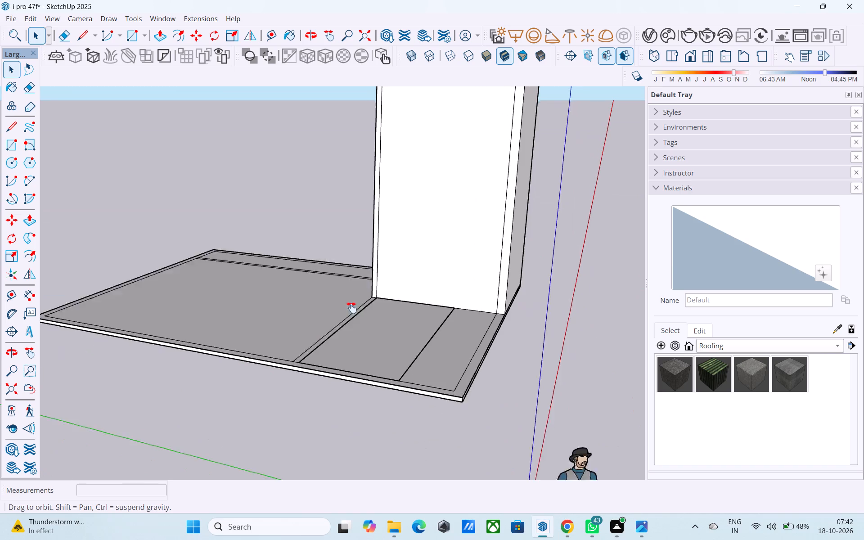
{"action": "middle_click_drag", "start_coordinate": [351, 308], "coordinate": [280, 438]}
{"action": "middle_click_drag", "start_coordinate": [329, 334], "coordinate": [305, 391], "text": "shift"}
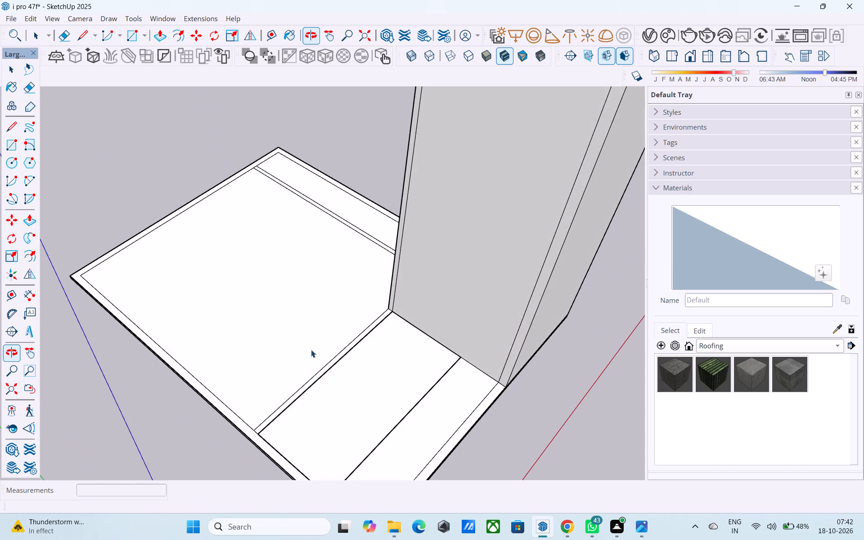
{"action": "middle_click_drag", "start_coordinate": [316, 322], "coordinate": [316, 331], "text": "shift"}
{"action": "middle_click_drag", "start_coordinate": [319, 356], "coordinate": [333, 199], "text": "shift"}
{"action": "scroll", "coordinate": [365, 270], "scroll_direction": "up", "scroll_amount": 2}
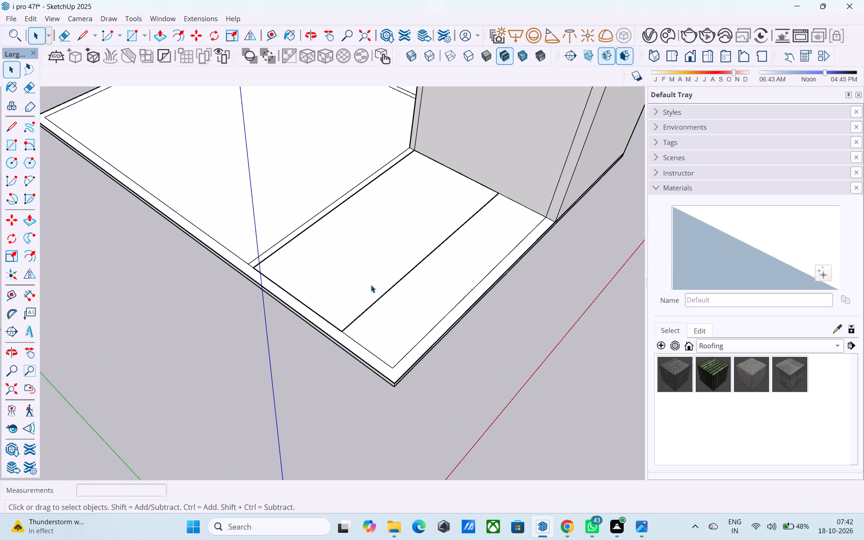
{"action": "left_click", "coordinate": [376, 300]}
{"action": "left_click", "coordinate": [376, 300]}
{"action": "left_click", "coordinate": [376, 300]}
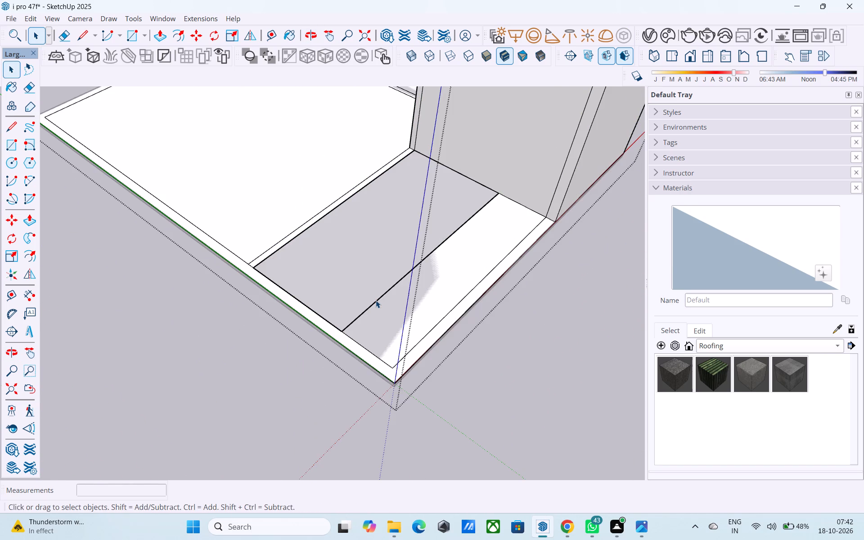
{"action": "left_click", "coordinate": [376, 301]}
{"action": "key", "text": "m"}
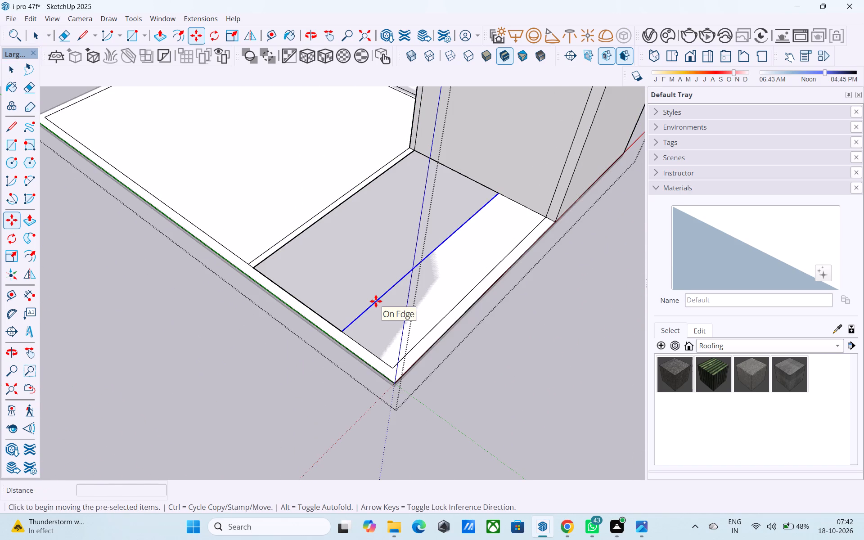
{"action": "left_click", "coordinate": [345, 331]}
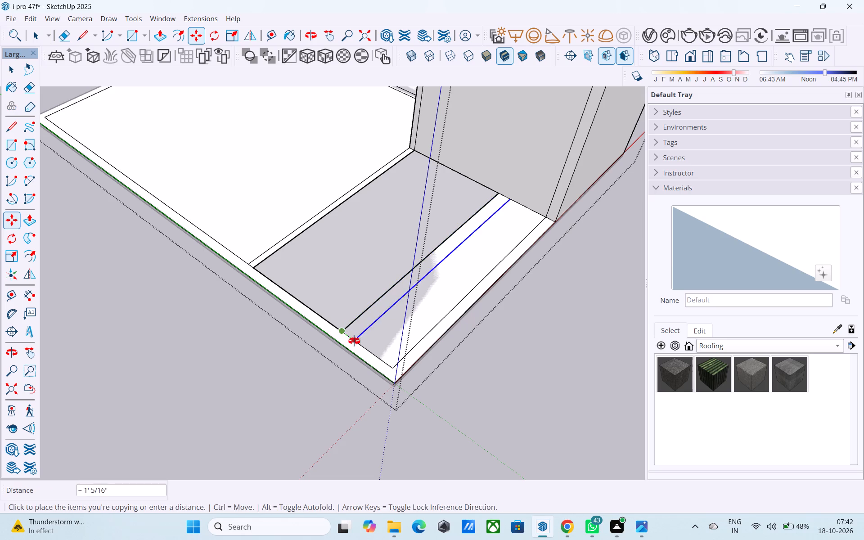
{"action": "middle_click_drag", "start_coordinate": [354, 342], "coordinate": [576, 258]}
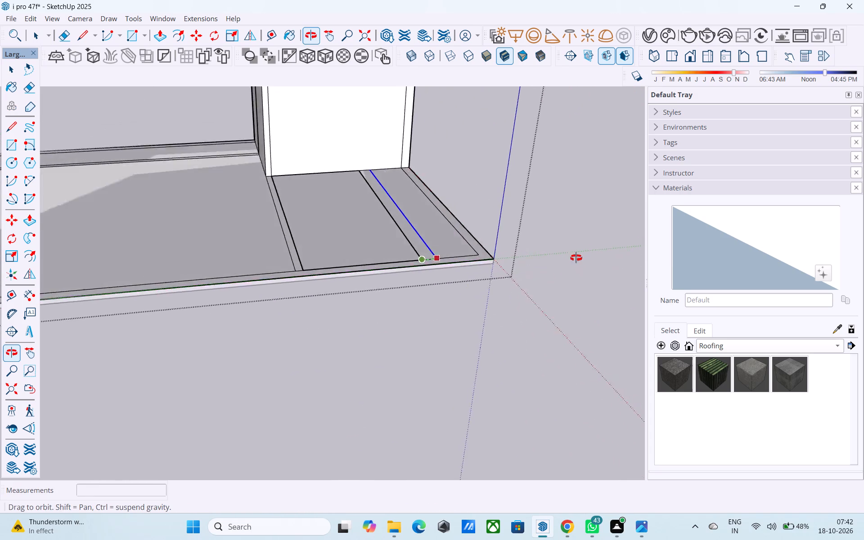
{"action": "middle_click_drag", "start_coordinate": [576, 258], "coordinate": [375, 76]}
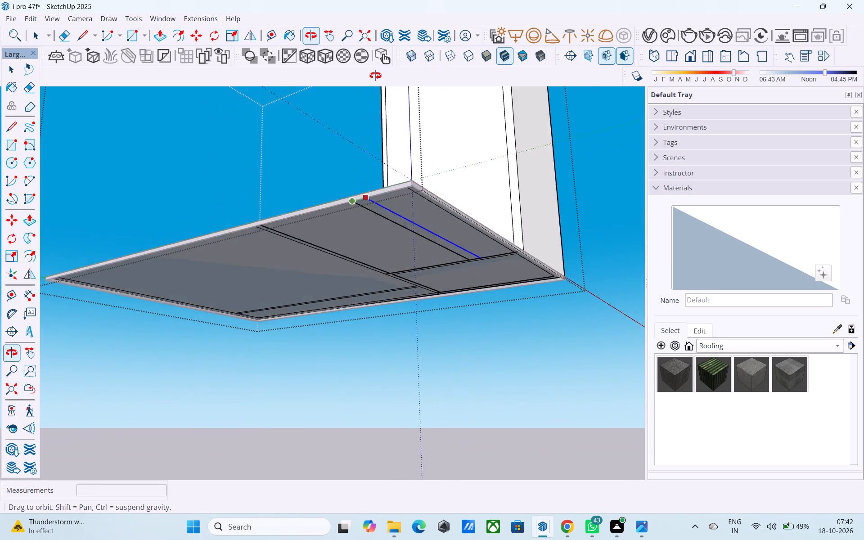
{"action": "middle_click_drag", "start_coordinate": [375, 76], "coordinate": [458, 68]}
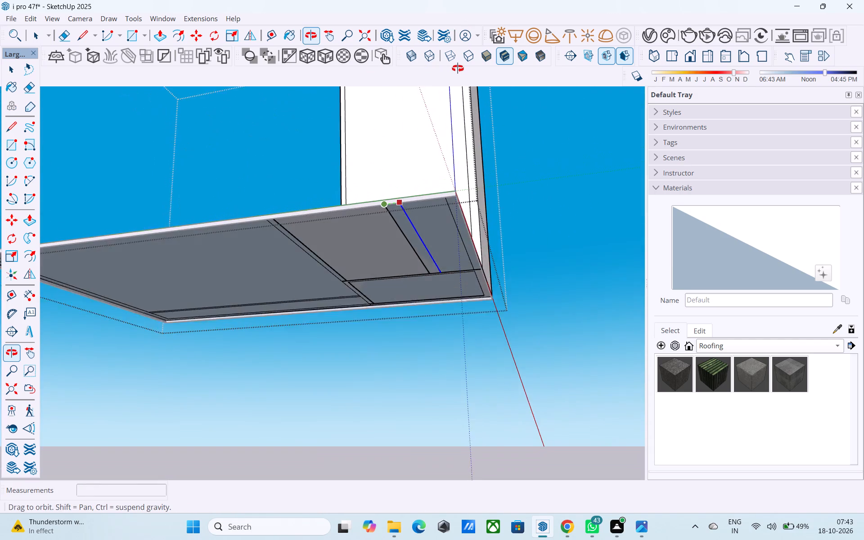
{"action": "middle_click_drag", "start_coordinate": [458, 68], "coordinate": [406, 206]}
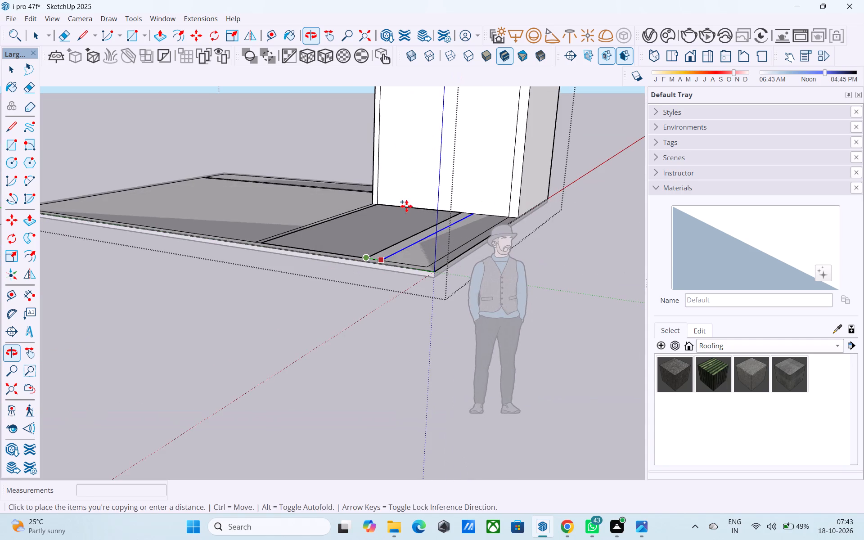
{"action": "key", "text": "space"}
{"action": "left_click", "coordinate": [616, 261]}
Delete the base slab's top face together with its bounding edges beneath the floor plan.
{"action": "middle_click_drag", "start_coordinate": [376, 209], "coordinate": [457, 72]}
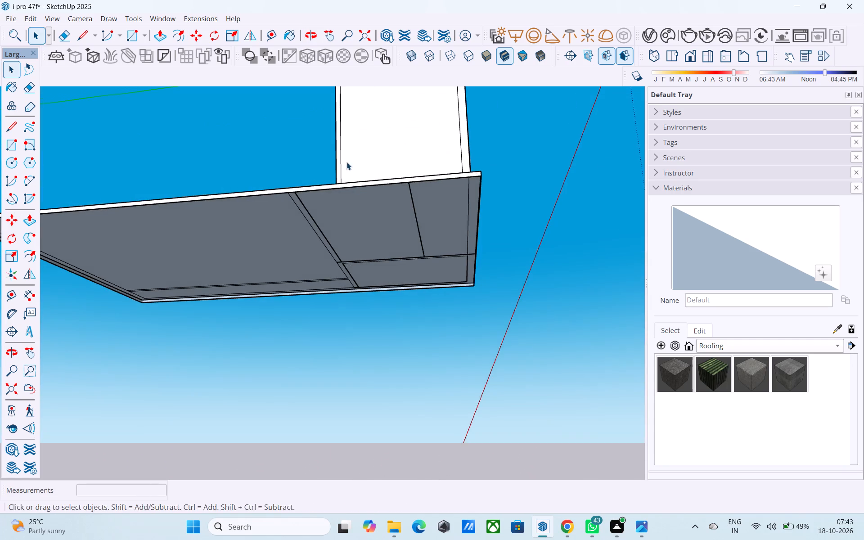
{"action": "middle_click_drag", "start_coordinate": [364, 140], "coordinate": [405, 150]}
{"action": "middle_click_drag", "start_coordinate": [438, 184], "coordinate": [425, 191]}
{"action": "scroll", "coordinate": [436, 185], "scroll_direction": "up", "scroll_amount": 1}
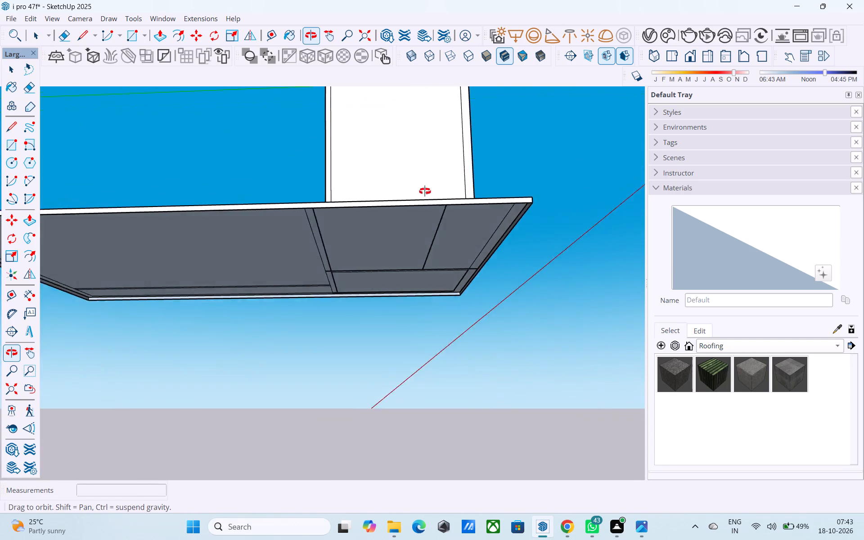
{"action": "middle_click_drag", "start_coordinate": [425, 191], "coordinate": [312, 406]}
{"action": "middle_click_drag", "start_coordinate": [311, 396], "coordinate": [414, 334]}
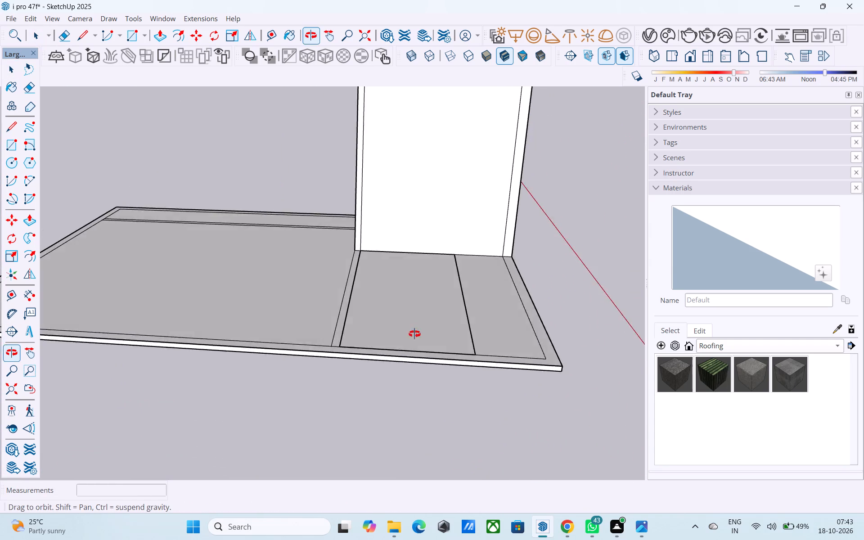
{"action": "middle_click_drag", "start_coordinate": [414, 334], "coordinate": [395, 351]}
{"action": "double_click", "coordinate": [387, 333]}
{"action": "middle_click_drag", "start_coordinate": [382, 330], "coordinate": [364, 295]}
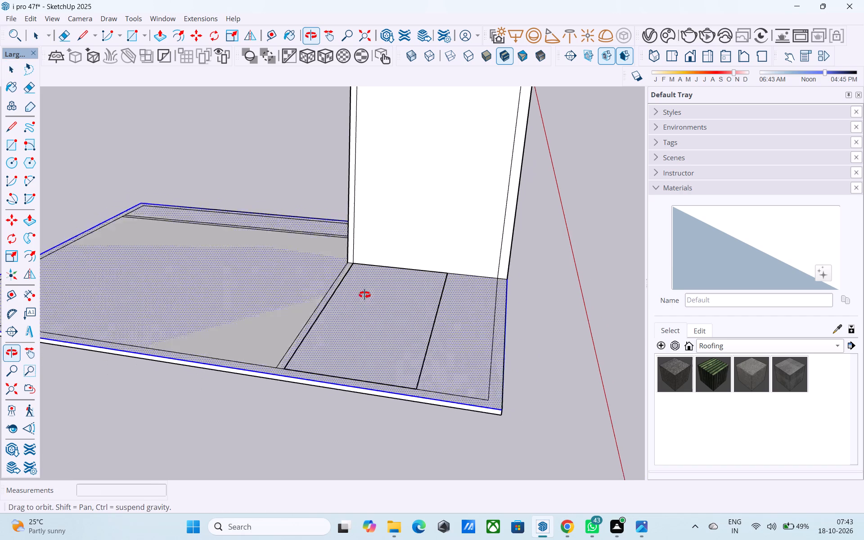
{"action": "middle_click_drag", "start_coordinate": [364, 295], "coordinate": [360, 302]}
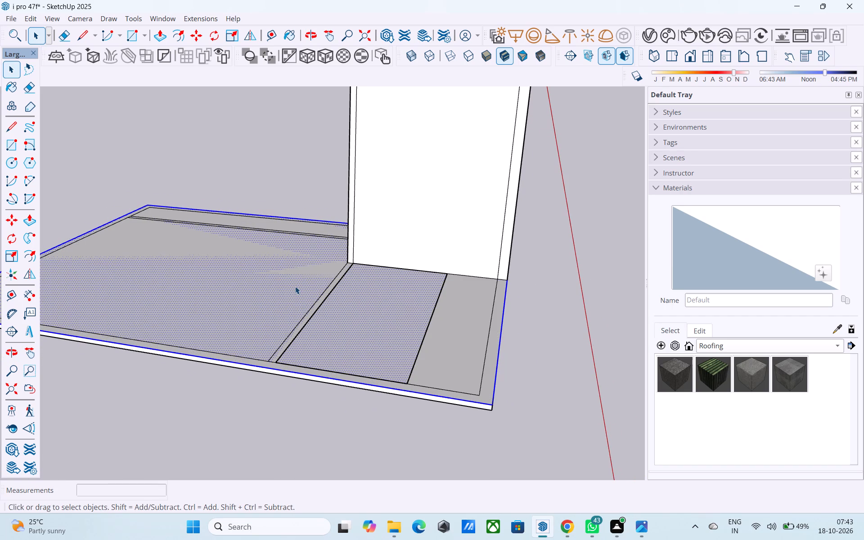
{"action": "key", "text": "Delete"}
{"action": "middle_click_drag", "start_coordinate": [339, 311], "coordinate": [329, 361]}
{"action": "left_click", "coordinate": [334, 353]}
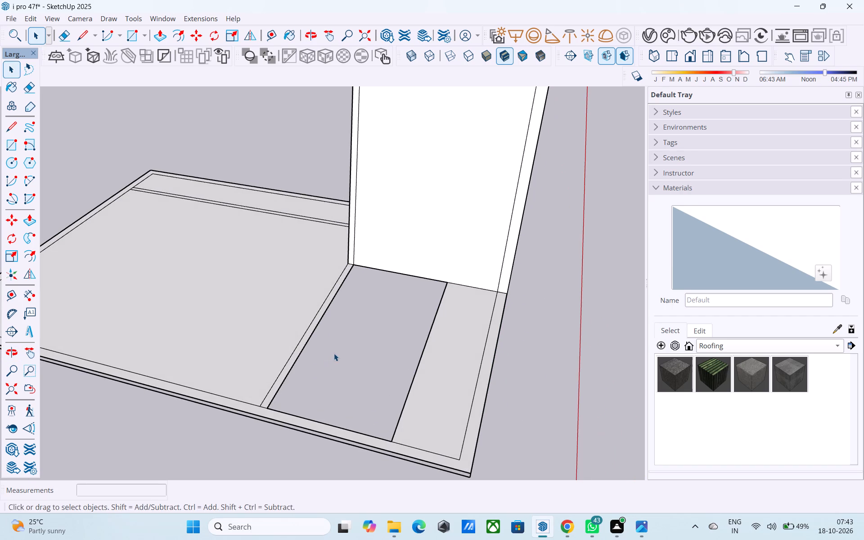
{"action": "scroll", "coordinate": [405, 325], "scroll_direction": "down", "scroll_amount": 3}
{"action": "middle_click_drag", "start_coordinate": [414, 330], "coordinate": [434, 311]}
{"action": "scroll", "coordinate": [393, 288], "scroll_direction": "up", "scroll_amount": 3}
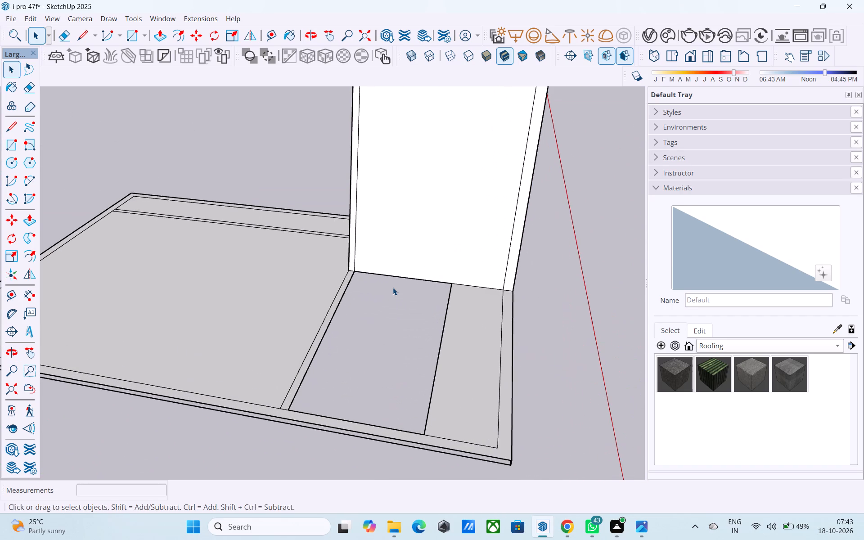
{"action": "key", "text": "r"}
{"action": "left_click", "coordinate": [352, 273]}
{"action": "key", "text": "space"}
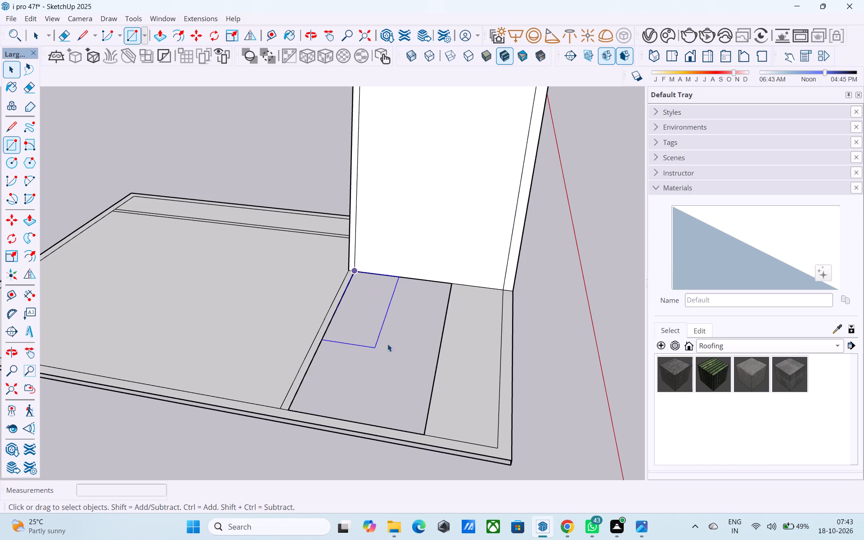
Inside the floor plan group, draw a rectangle about 8' by 18' over the floor opening between the partition and the copied line.
{"action": "left_click", "coordinate": [443, 361]}
{"action": "double_click", "coordinate": [452, 357]}
{"action": "left_click", "coordinate": [267, 335]}
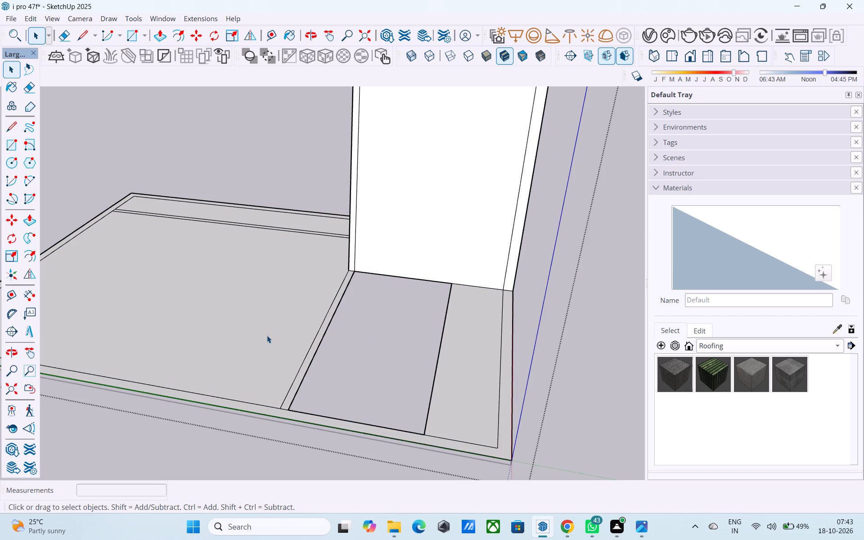
{"action": "middle_click_drag", "start_coordinate": [272, 328], "coordinate": [331, 310]}
{"action": "middle_click_drag", "start_coordinate": [309, 270], "coordinate": [294, 237]}
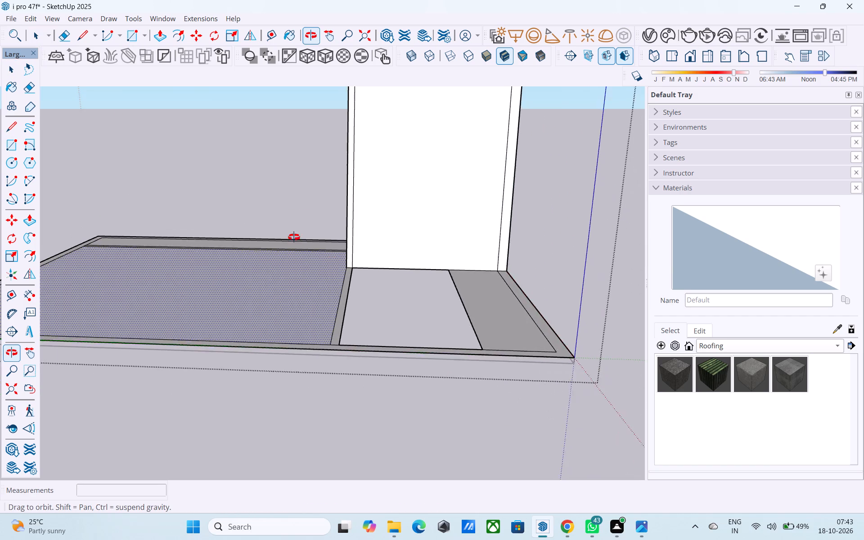
{"action": "middle_click_drag", "start_coordinate": [294, 237], "coordinate": [209, 273]}
{"action": "key", "text": "r"}
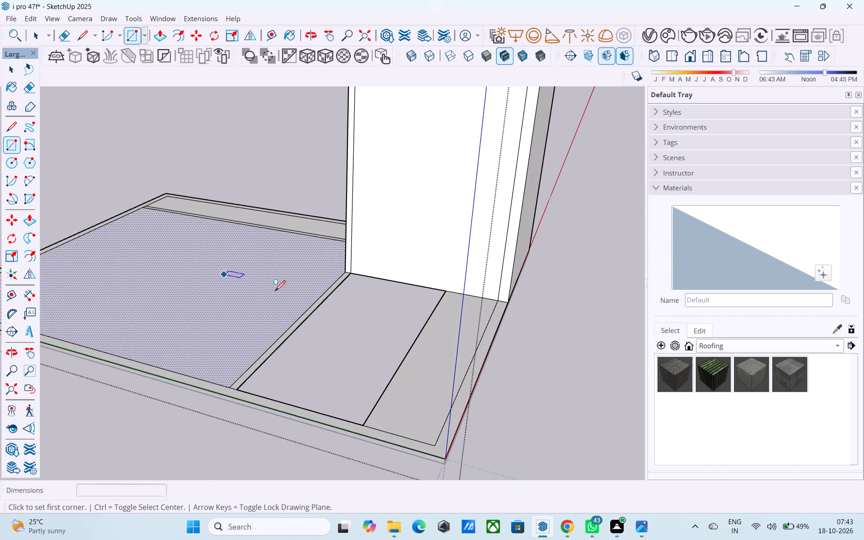
{"action": "left_click", "coordinate": [349, 273]}
{"action": "middle_click_drag", "start_coordinate": [350, 276], "coordinate": [436, 273]}
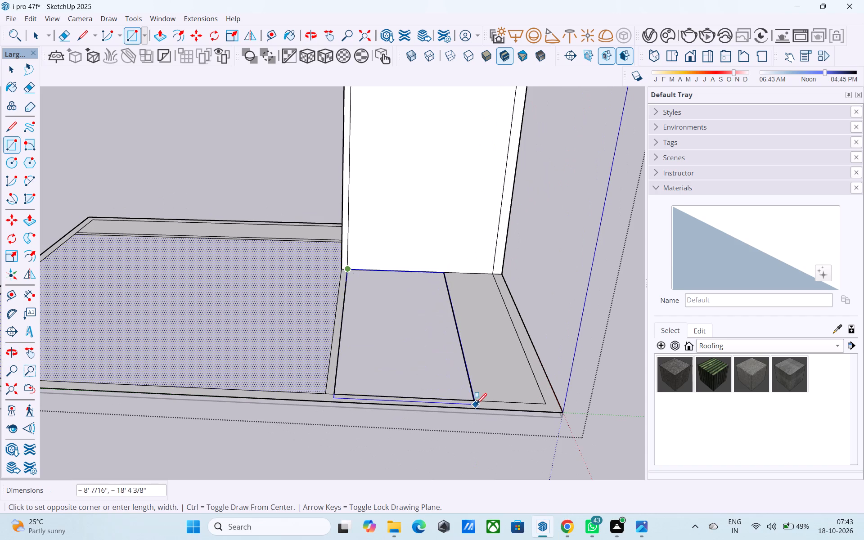
{"action": "left_click", "coordinate": [475, 401]}
{"action": "key", "text": "space"}
Copy the room's dividing line 6" toward the plan's outer edge to mark out a narrow wall strip.
{"action": "left_click", "coordinate": [442, 381]}
{"action": "middle_click", "coordinate": [432, 367]}
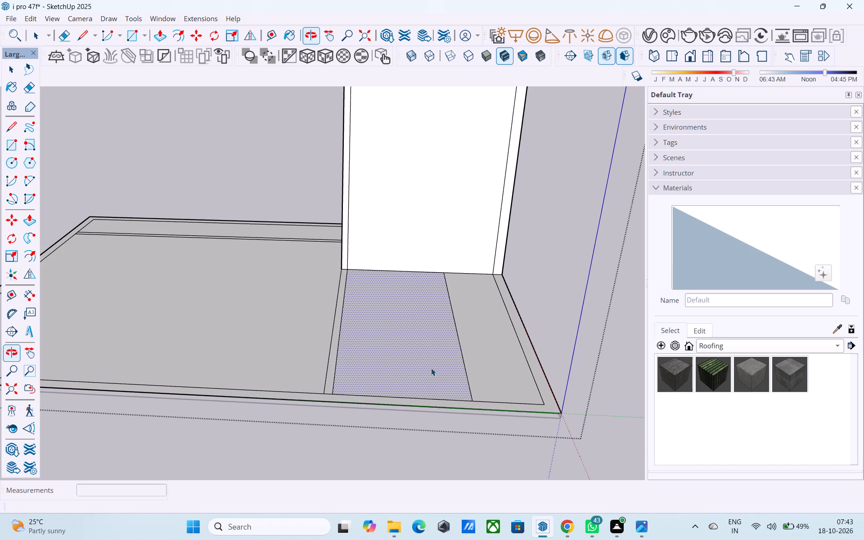
{"action": "left_click", "coordinate": [469, 379]}
{"action": "key", "text": "m"}
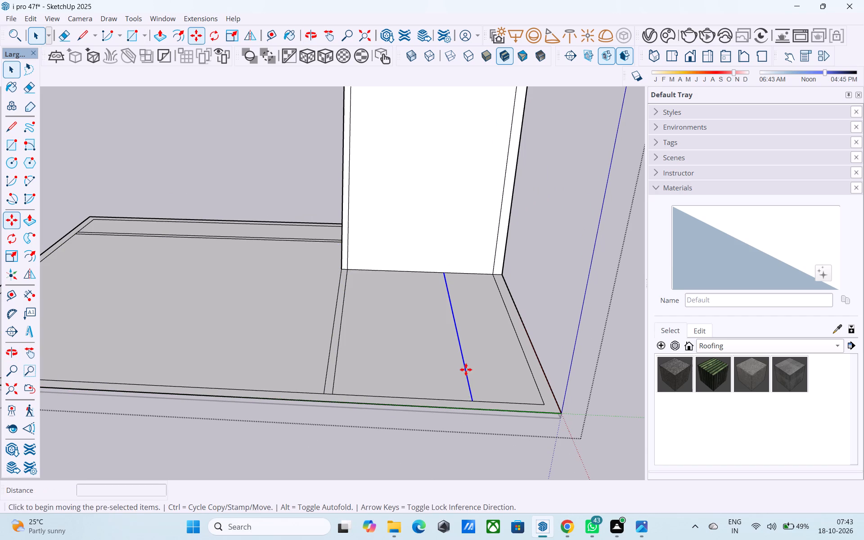
{"action": "left_click", "coordinate": [475, 400]}
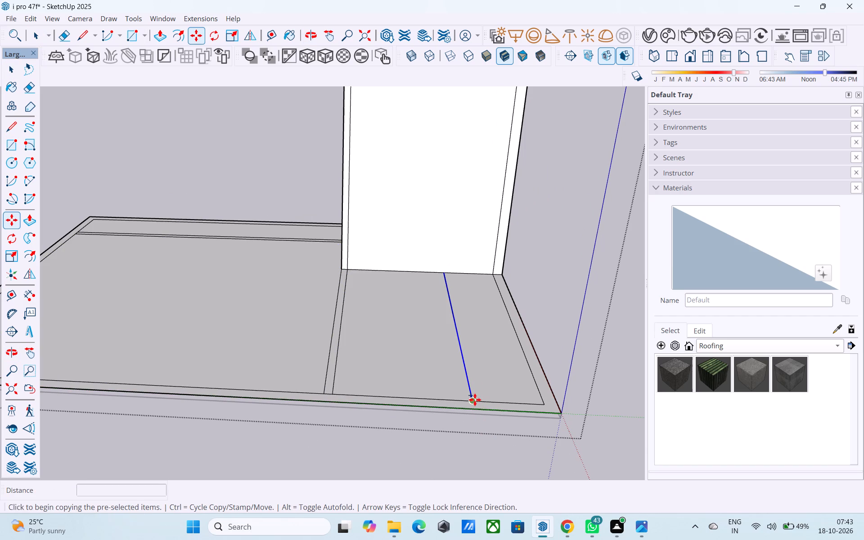
{"action": "scroll", "coordinate": [481, 398], "scroll_direction": "up", "scroll_amount": 2}
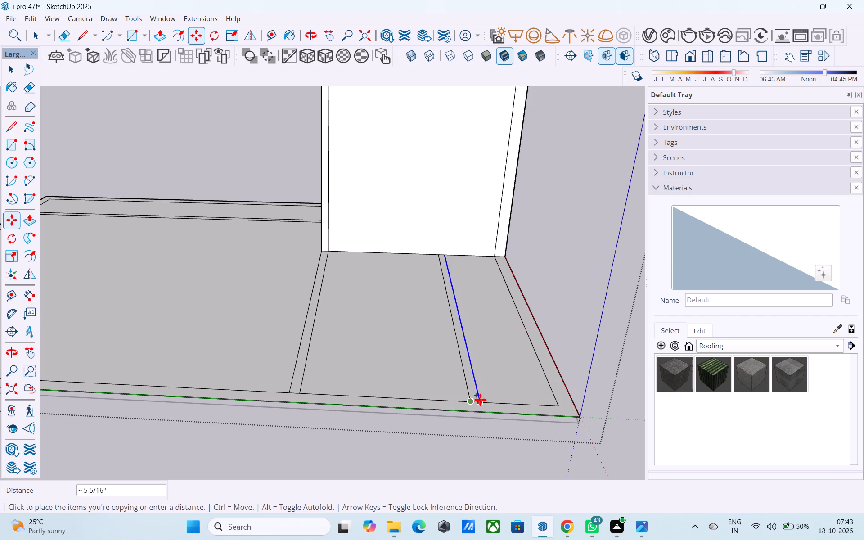
{"action": "type", "text": "36"}
{"action": "key", "text": "BackSpace"}
{"action": "key", "text": "BackSpace"}
{"action": "key", "text": "BackSpace"}
{"action": "type", "text": "6\""}
{"action": "key", "text": "Return"}
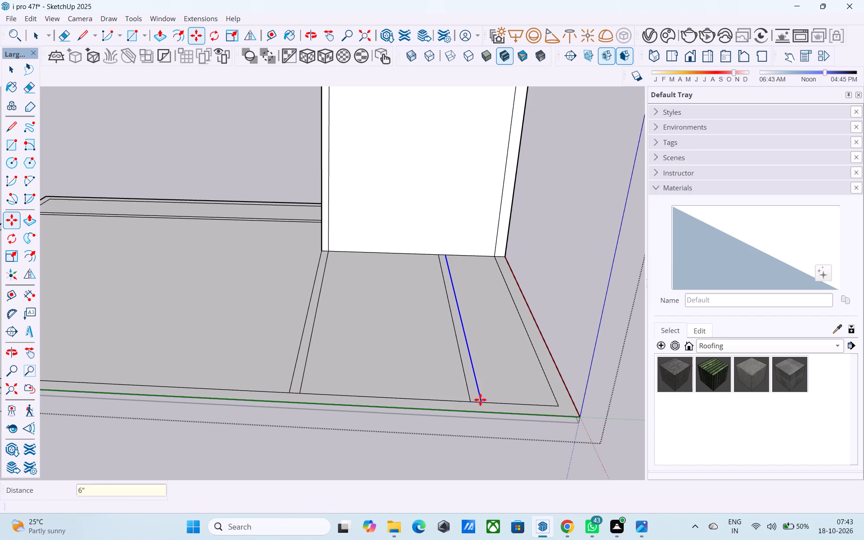
{"action": "key", "text": "space"}
Push/Pull the narrow strip beside the tall corner room up 10' to form a wall.
{"action": "middle_click_drag", "start_coordinate": [478, 404], "coordinate": [468, 404]}
{"action": "scroll", "coordinate": [514, 360], "scroll_direction": "down", "scroll_amount": 2}
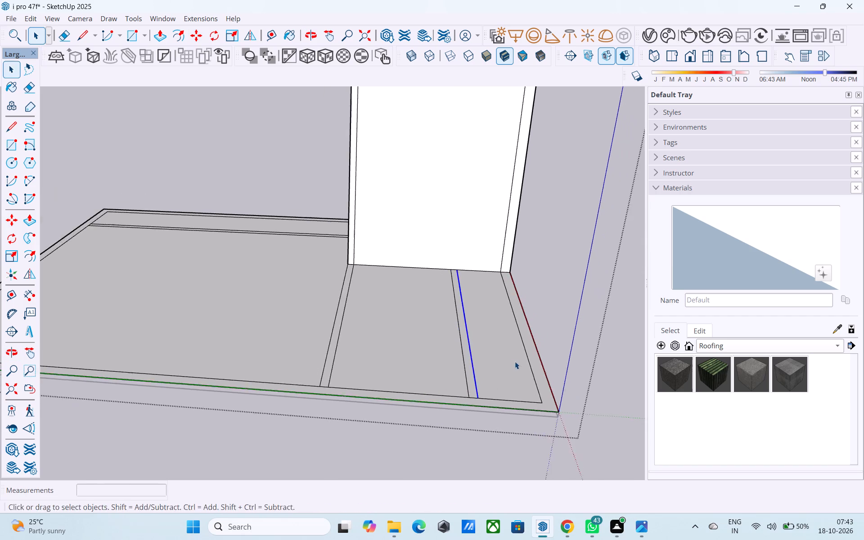
{"action": "middle_click_drag", "start_coordinate": [513, 364], "coordinate": [346, 396]}
{"action": "scroll", "coordinate": [339, 395], "scroll_direction": "up", "scroll_amount": 7}
{"action": "left_click", "coordinate": [323, 383]}
{"action": "scroll", "coordinate": [323, 383], "scroll_direction": "down", "scroll_amount": 6}
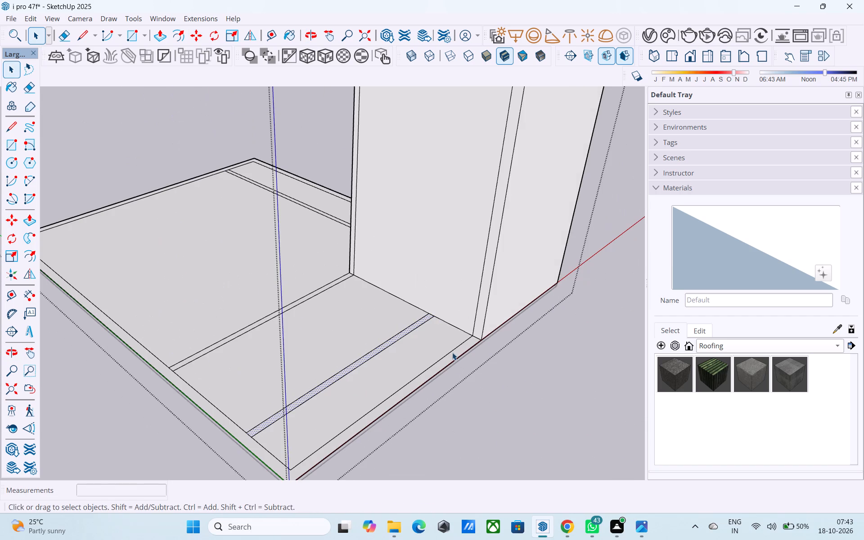
{"action": "scroll", "coordinate": [419, 359], "scroll_direction": "down", "scroll_amount": 2}
{"action": "key", "text": "p"}
{"action": "left_click", "coordinate": [382, 355]}
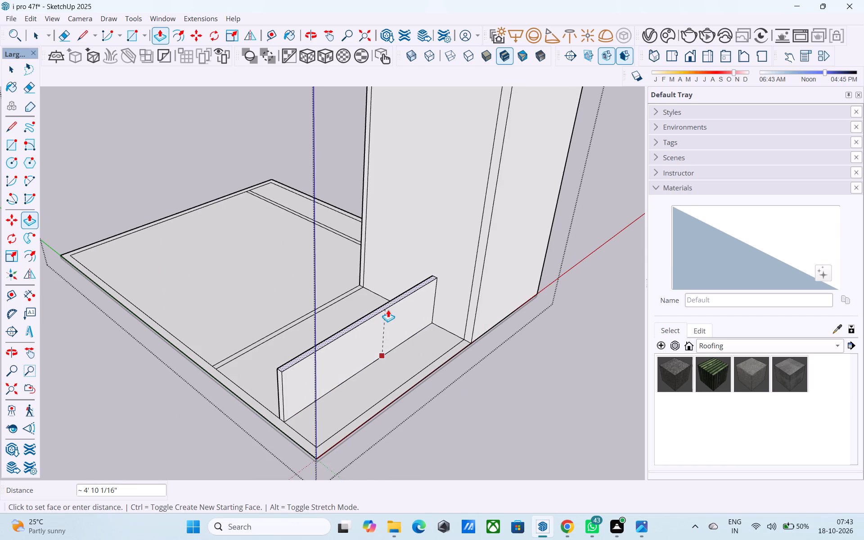
{"action": "type", "text": "10"}
{"action": "key", "text": "apostrophe"}
{"action": "key", "text": "Return"}
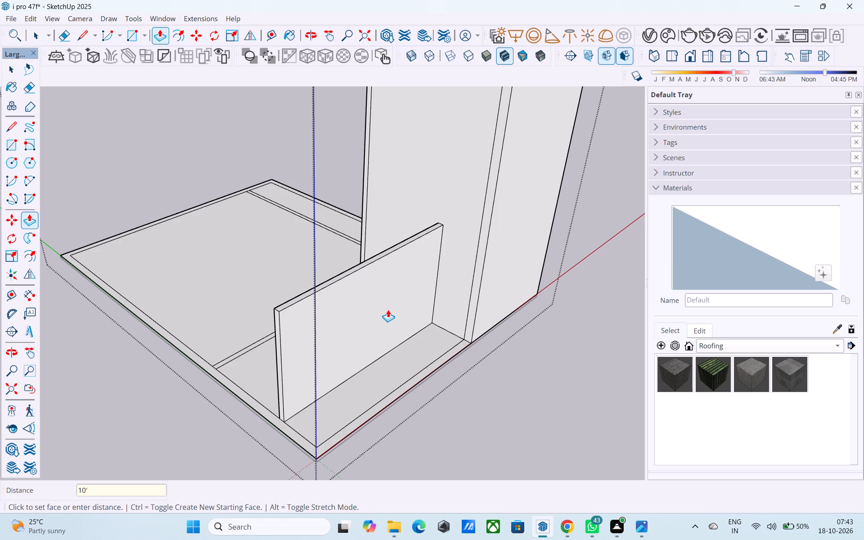
{"action": "key", "text": "space"}
Copy the vertical edge at the new wall's free end 6" along its inner face.
{"action": "middle_click_drag", "start_coordinate": [387, 315], "coordinate": [516, 342]}
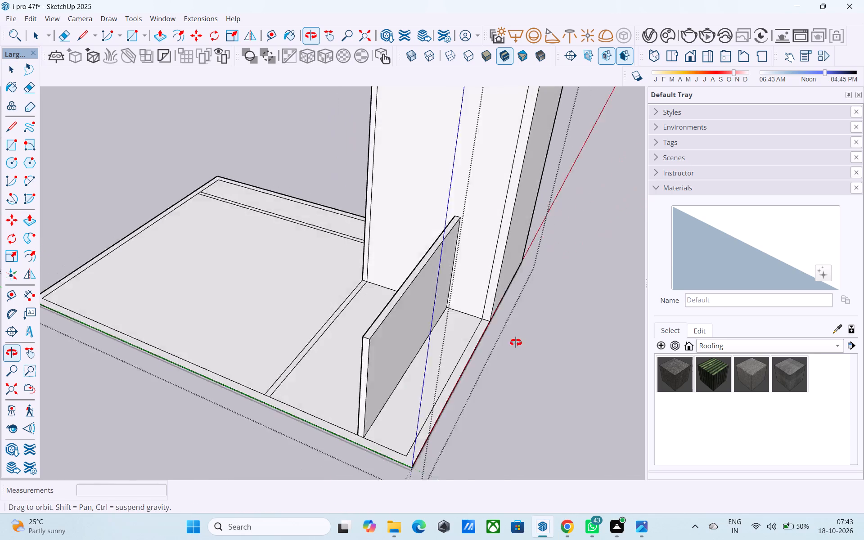
{"action": "middle_click_drag", "start_coordinate": [516, 342], "coordinate": [740, 344]}
{"action": "middle_click_drag", "start_coordinate": [559, 318], "coordinate": [612, 358], "text": "shift"}
{"action": "scroll", "coordinate": [499, 348], "scroll_direction": "up", "scroll_amount": 2}
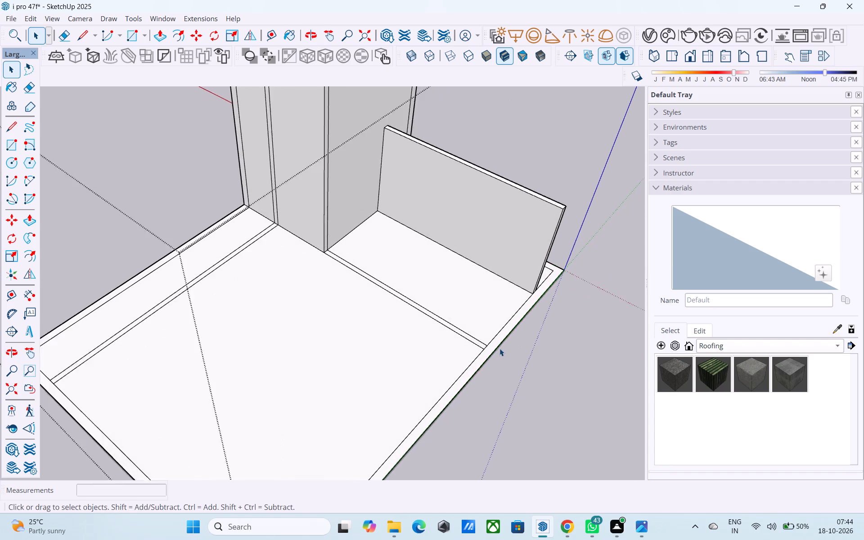
{"action": "middle_click_drag", "start_coordinate": [496, 347], "coordinate": [497, 364]}
{"action": "scroll", "coordinate": [496, 347], "scroll_direction": "up", "scroll_amount": 4}
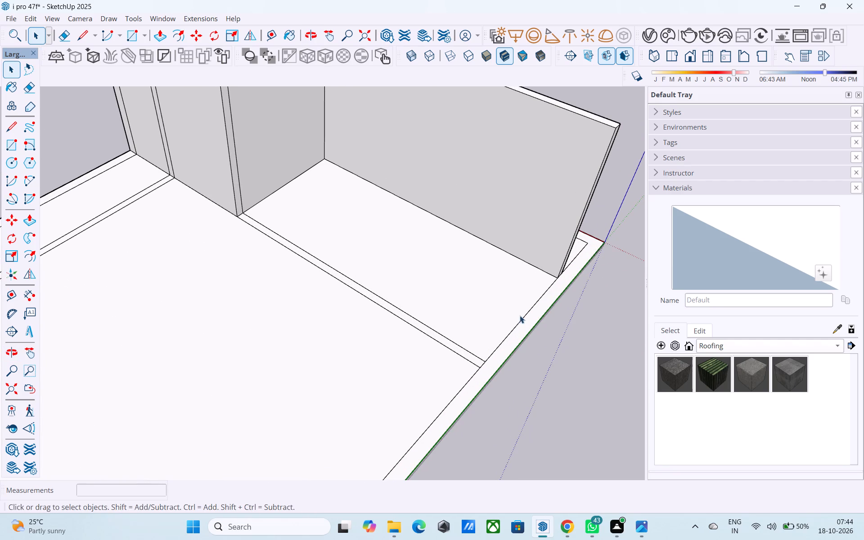
{"action": "scroll", "coordinate": [559, 271], "scroll_direction": "down", "scroll_amount": 1}
{"action": "middle_click_drag", "start_coordinate": [559, 270], "coordinate": [428, 363]}
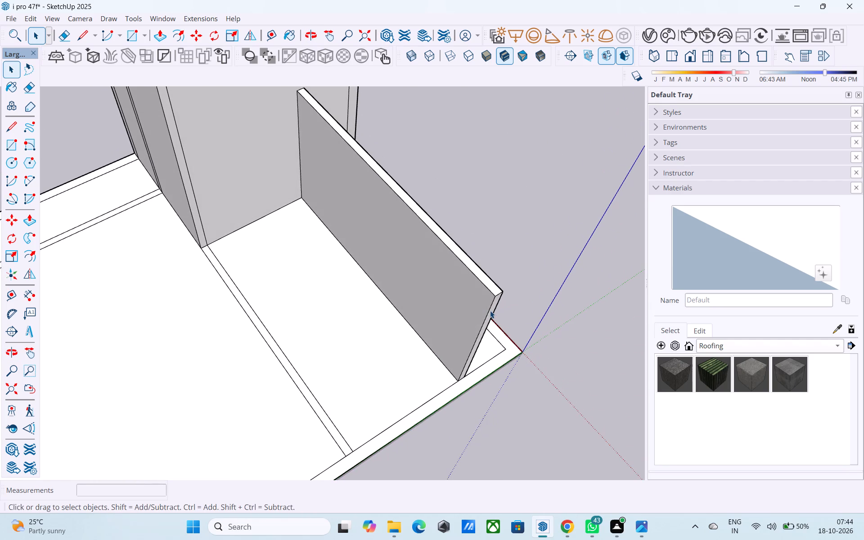
{"action": "left_click", "coordinate": [490, 310]}
{"action": "key", "text": "m"}
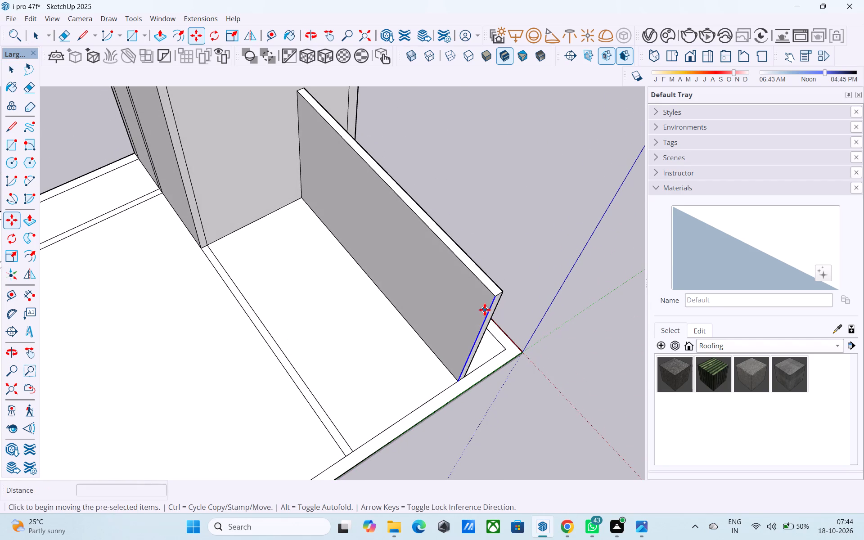
{"action": "left_click", "coordinate": [495, 293]}
{"action": "left_click", "coordinate": [484, 286]}
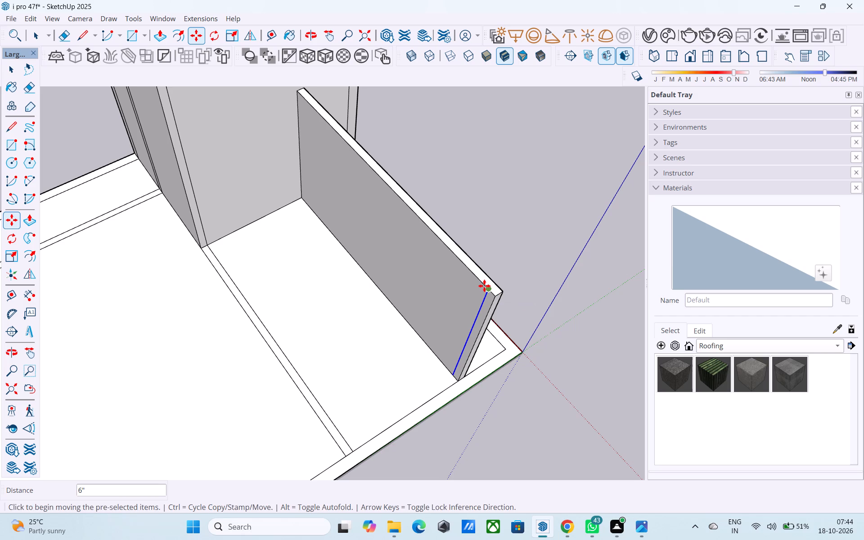
Push/Pull the 6" strip at the wall's end out 8' to the partition line, forming a perpendicular side wall.
{"action": "middle_click_drag", "start_coordinate": [483, 299], "coordinate": [523, 293]}
{"action": "scroll", "coordinate": [523, 293], "scroll_direction": "up", "scroll_amount": 5}
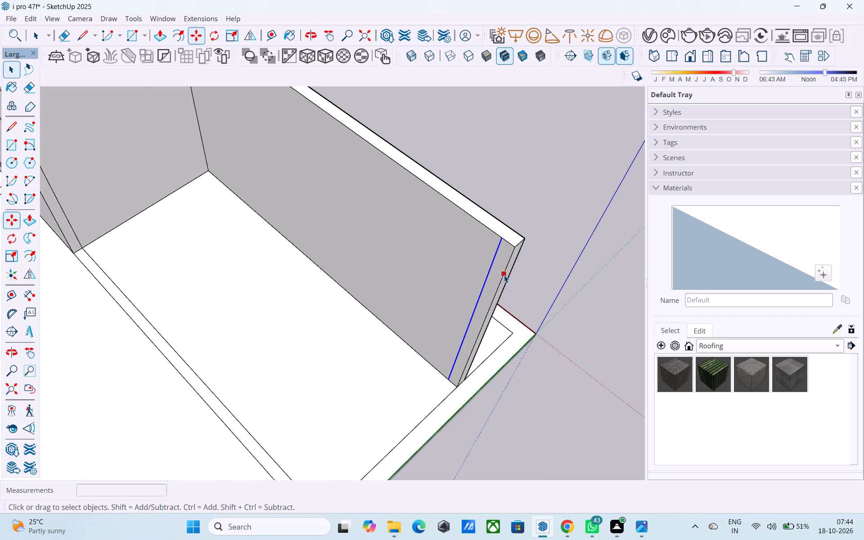
{"action": "key", "text": "space"}
{"action": "left_click", "coordinate": [502, 275]}
{"action": "left_click", "coordinate": [498, 274]}
{"action": "key", "text": "p"}
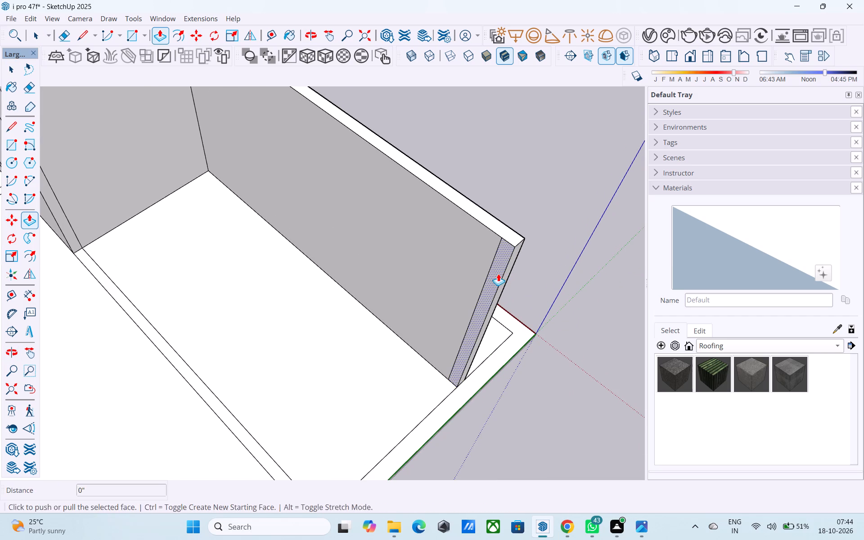
{"action": "left_click", "coordinate": [498, 274]}
{"action": "scroll", "coordinate": [427, 384], "scroll_direction": "down", "scroll_amount": 2}
{"action": "middle_click_drag", "start_coordinate": [424, 387], "coordinate": [555, 229], "text": "shift"}
{"action": "left_click", "coordinate": [412, 361]}
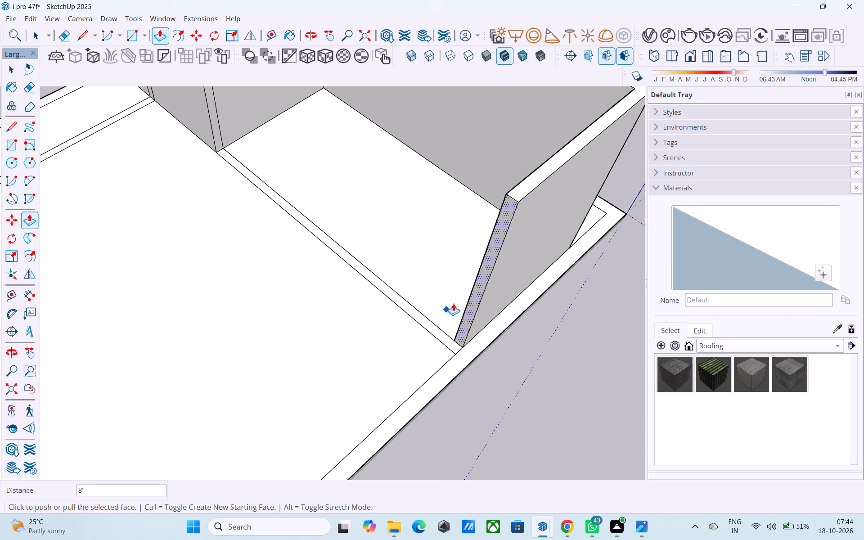
Extend the side wall's end face a further 26' along the floor's edge to the plan's far inner corner.
{"action": "left_click", "coordinate": [479, 285]}
{"action": "left_click", "coordinate": [434, 333]}
{"action": "left_click", "coordinate": [486, 279]}
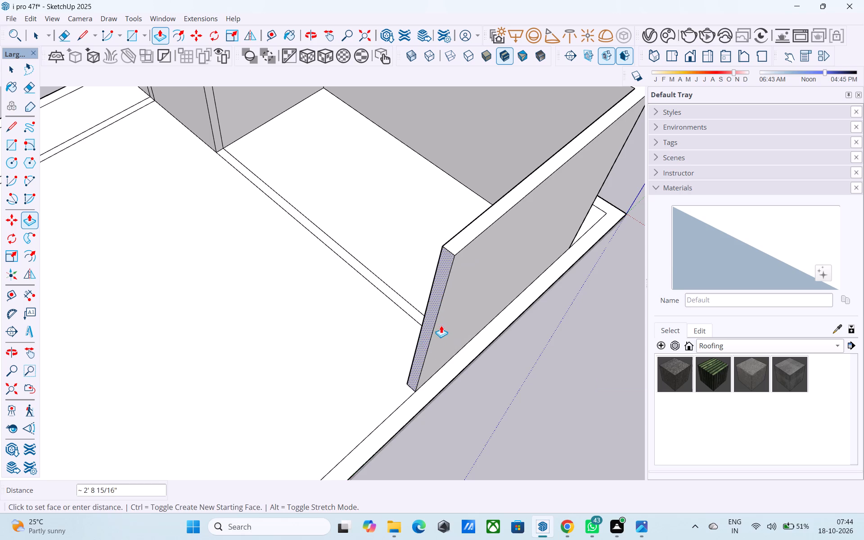
{"action": "scroll", "coordinate": [441, 326], "scroll_direction": "down", "scroll_amount": 5}
{"action": "middle_click_drag", "start_coordinate": [438, 332], "coordinate": [540, 243], "text": "shift"}
{"action": "middle_click_drag", "start_coordinate": [346, 390], "coordinate": [388, 258], "text": "shift"}
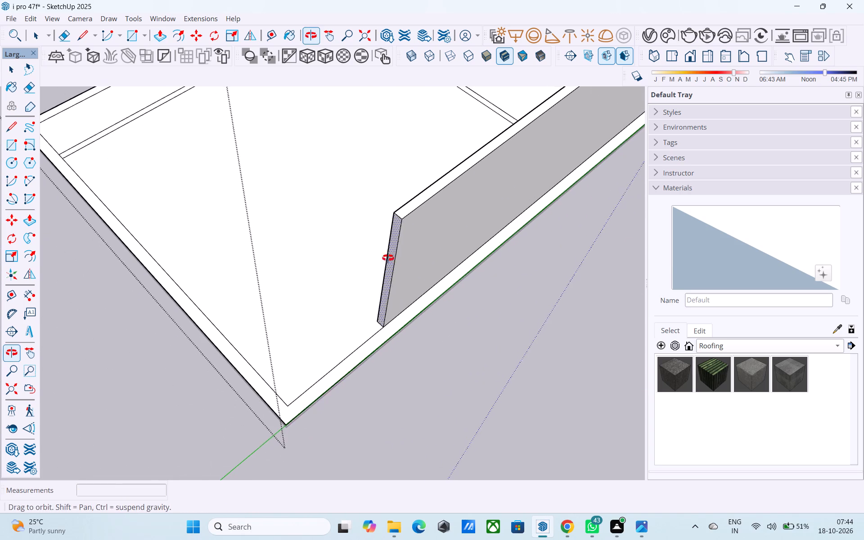
{"action": "middle_click_drag", "start_coordinate": [388, 258], "coordinate": [388, 257], "text": "shift"}
{"action": "left_click", "coordinate": [277, 384]}
Examine the new walls, the tall corner room and the remaining floor strips from all around.
{"action": "middle_click_drag", "start_coordinate": [275, 381], "coordinate": [644, 337], "text": "shift"}
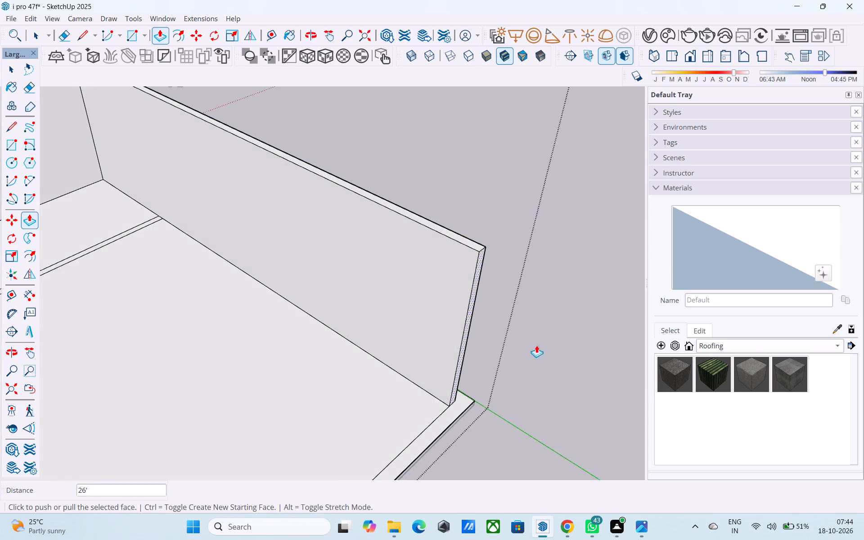
{"action": "scroll", "coordinate": [450, 337], "scroll_direction": "down", "scroll_amount": 8}
{"action": "middle_click_drag", "start_coordinate": [467, 328], "coordinate": [534, 314], "text": "shift"}
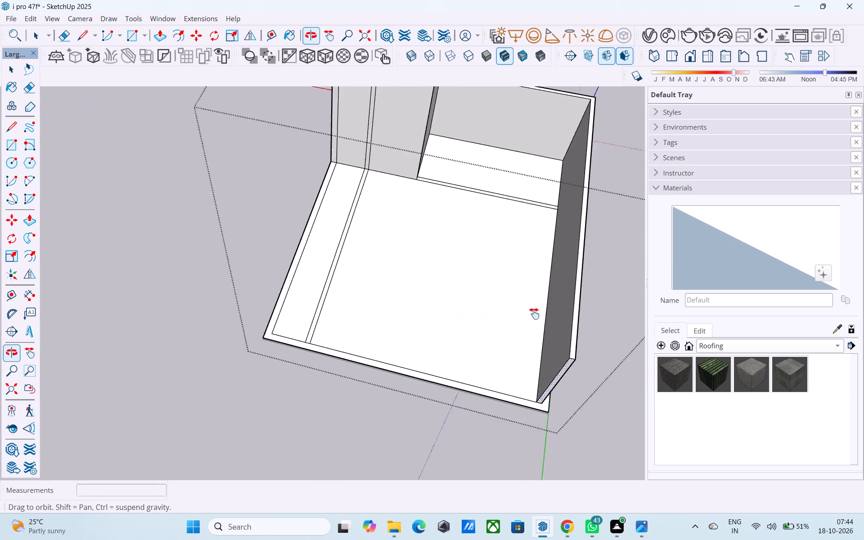
{"action": "middle_click_drag", "start_coordinate": [534, 314], "coordinate": [620, 269], "text": "shift"}
{"action": "middle_click_drag", "start_coordinate": [485, 298], "coordinate": [459, 277]}
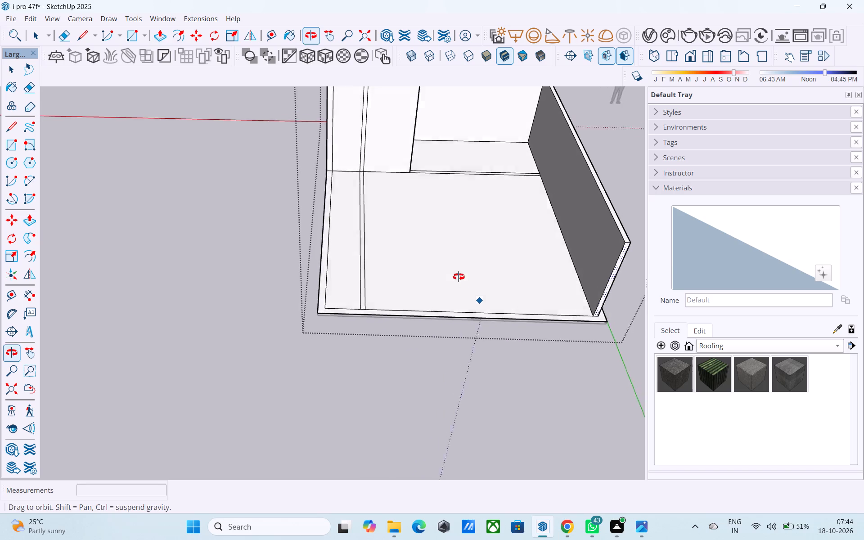
{"action": "middle_click_drag", "start_coordinate": [459, 277], "coordinate": [670, 175]}
{"action": "middle_click_drag", "start_coordinate": [458, 230], "coordinate": [480, 253]}
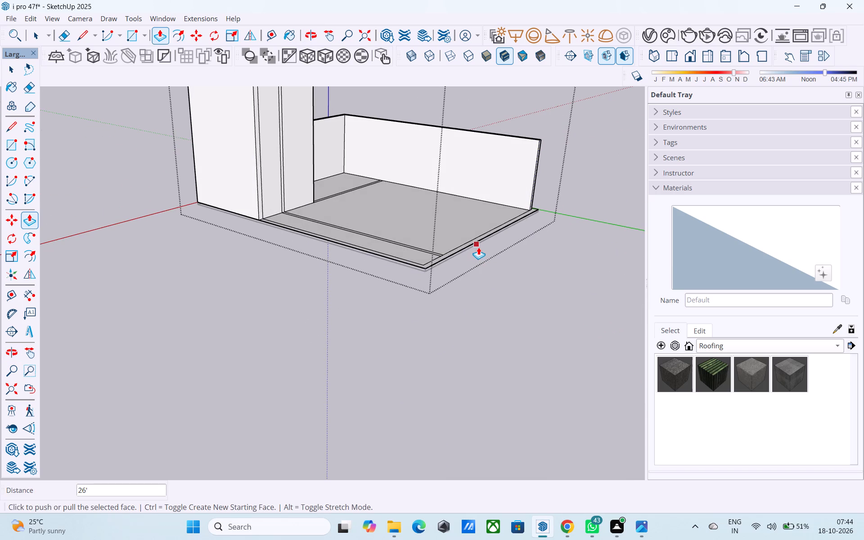
{"action": "middle_click_drag", "start_coordinate": [476, 246], "coordinate": [450, 229]}
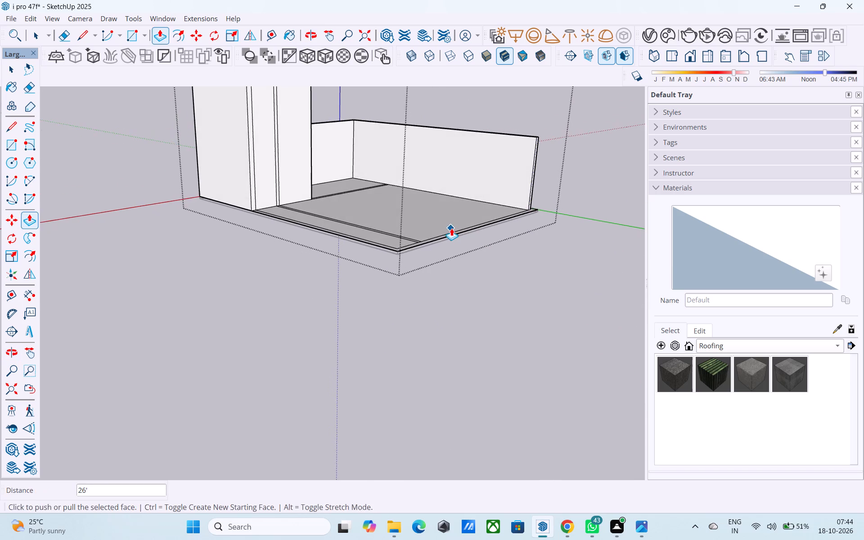
{"action": "middle_click_drag", "start_coordinate": [441, 237], "coordinate": [408, 239]}
{"action": "middle_click_drag", "start_coordinate": [407, 241], "coordinate": [389, 247]}
{"action": "middle_click_drag", "start_coordinate": [390, 251], "coordinate": [366, 263]}
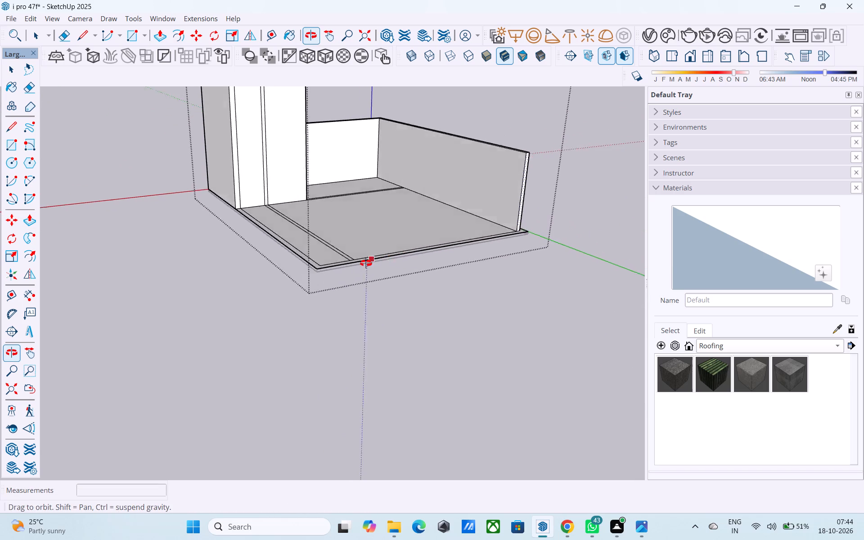
{"action": "middle_click_drag", "start_coordinate": [366, 263], "coordinate": [339, 356]}
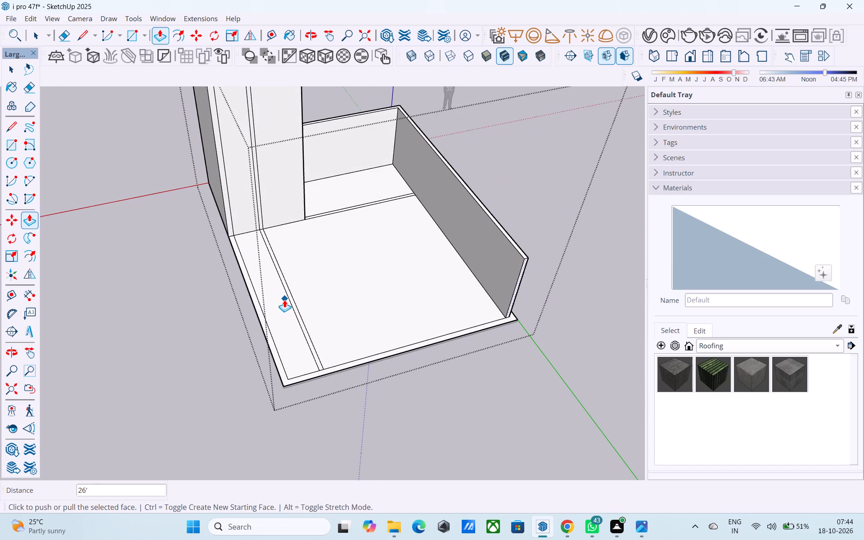
{"action": "middle_click_drag", "start_coordinate": [284, 300], "coordinate": [306, 368], "text": "shift"}
{"action": "middle_click_drag", "start_coordinate": [306, 367], "coordinate": [311, 400]}
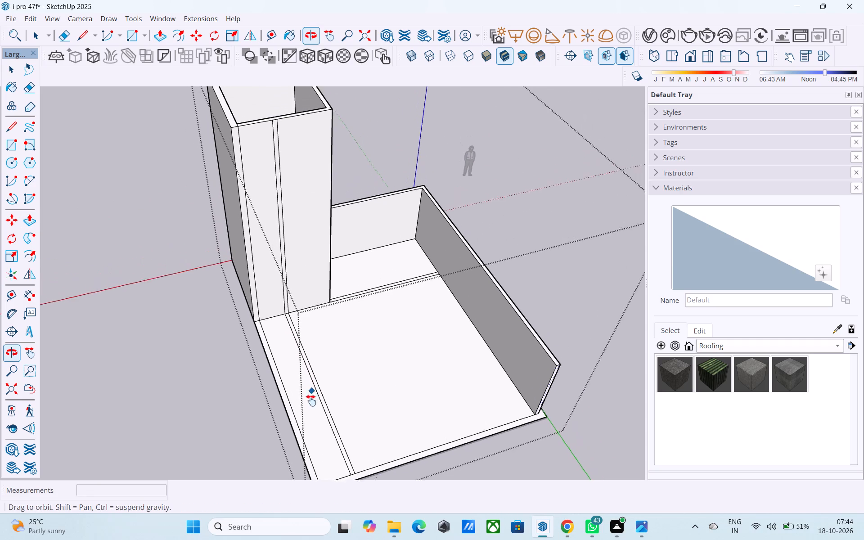
{"action": "middle_click_drag", "start_coordinate": [311, 400], "coordinate": [285, 379]}
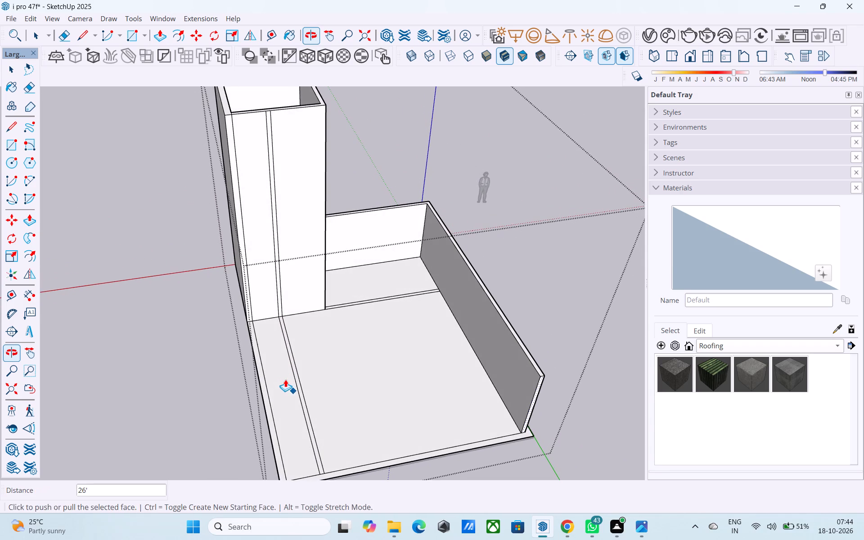
{"action": "middle_click_drag", "start_coordinate": [292, 382], "coordinate": [580, 291], "text": "shift"}
{"action": "middle_click_drag", "start_coordinate": [426, 328], "coordinate": [438, 326]}
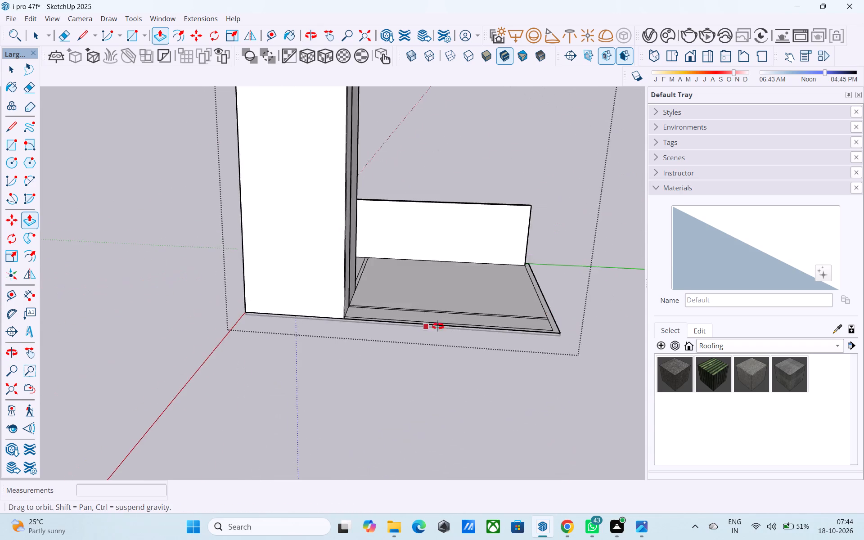
{"action": "middle_click_drag", "start_coordinate": [438, 326], "coordinate": [187, 374]}
{"action": "middle_click_drag", "start_coordinate": [261, 355], "coordinate": [274, 376], "text": "shift"}
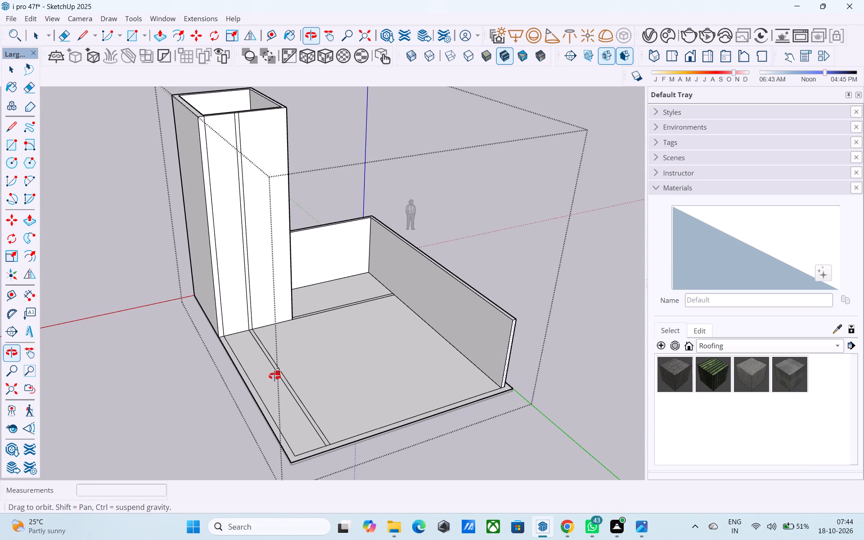
{"action": "middle_click_drag", "start_coordinate": [274, 376], "coordinate": [509, 339], "text": "shift"}
{"action": "middle_click_drag", "start_coordinate": [294, 340], "coordinate": [551, 346], "text": "shift"}
{"action": "middle_click_drag", "start_coordinate": [379, 321], "coordinate": [361, 332], "text": "shift"}
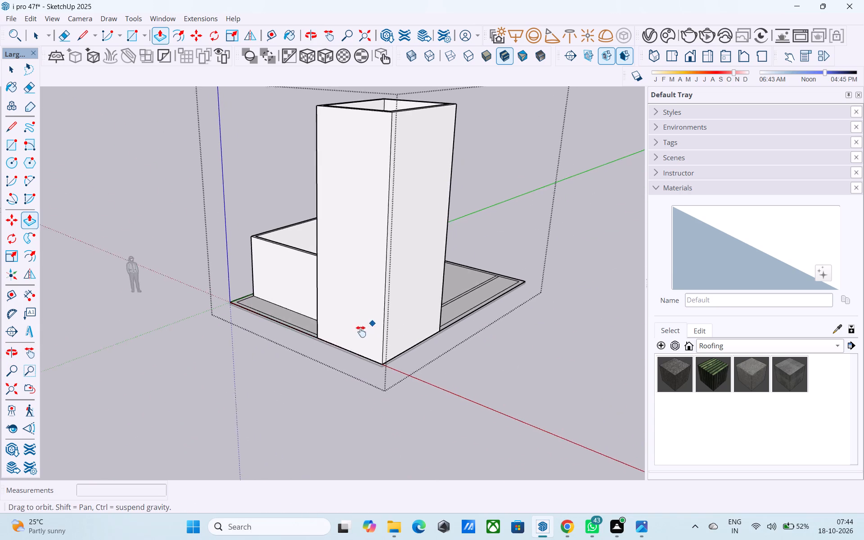
{"action": "middle_click_drag", "start_coordinate": [361, 332], "coordinate": [670, 361], "text": "shift"}
{"action": "middle_click_drag", "start_coordinate": [465, 356], "coordinate": [404, 372], "text": "shift"}
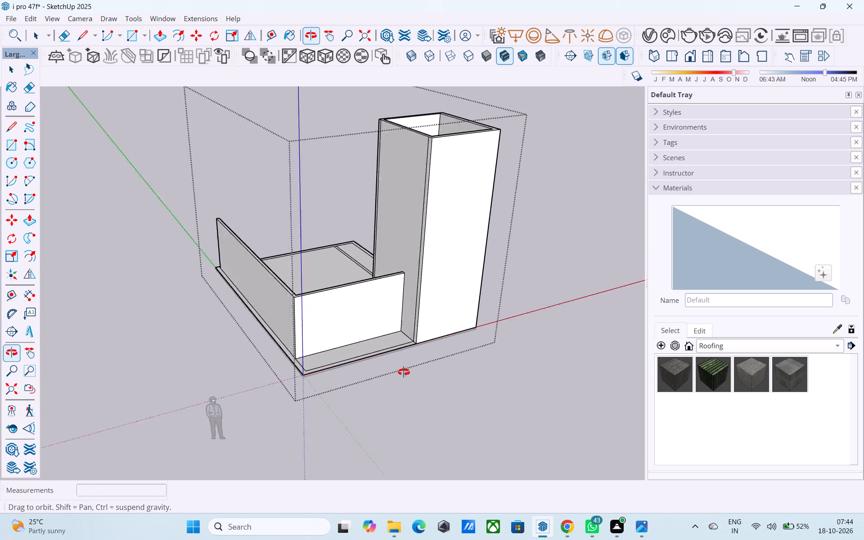
Push/Pull the narrow floor strip running out from the tall corner room's inner face up 10' to form a partition wall.
{"action": "middle_click_drag", "start_coordinate": [404, 372], "coordinate": [143, 382], "text": "shift"}
{"action": "middle_click_drag", "start_coordinate": [515, 366], "coordinate": [203, 410], "text": "shift"}
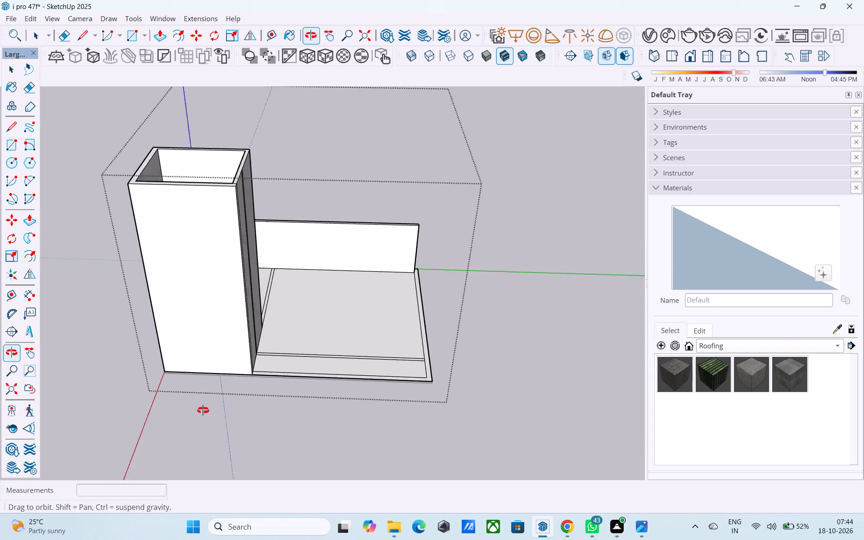
{"action": "middle_click_drag", "start_coordinate": [203, 410], "coordinate": [202, 410], "text": "shift"}
{"action": "middle_click_drag", "start_coordinate": [275, 383], "coordinate": [189, 389]}
{"action": "scroll", "coordinate": [295, 365], "scroll_direction": "up", "scroll_amount": 2}
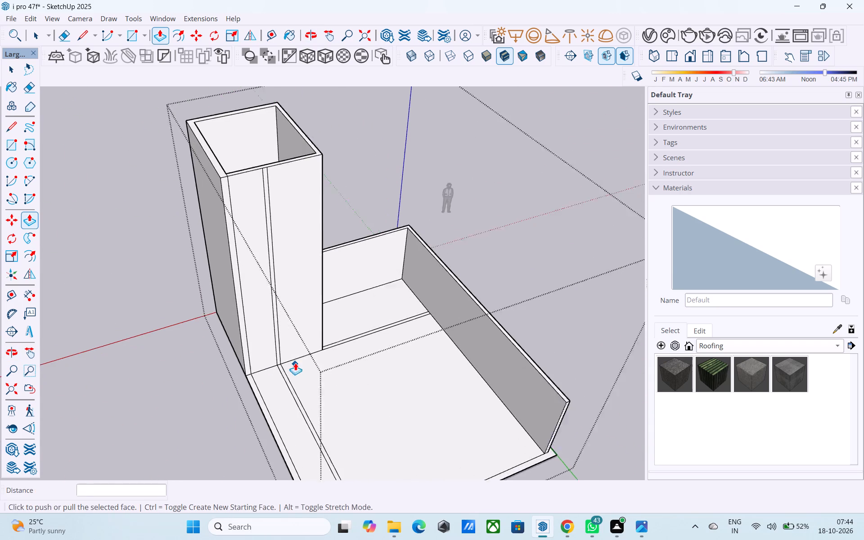
{"action": "scroll", "coordinate": [295, 363], "scroll_direction": "up", "scroll_amount": 2}
{"action": "key", "text": "space"}
{"action": "left_click", "coordinate": [280, 376]}
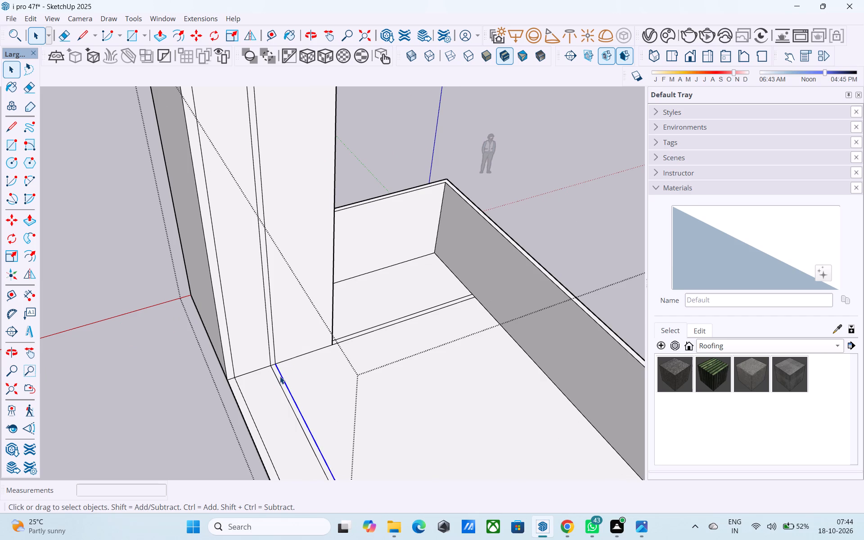
{"action": "scroll", "coordinate": [280, 376], "scroll_direction": "down", "scroll_amount": 3}
{"action": "scroll", "coordinate": [280, 376], "scroll_direction": "up", "scroll_amount": 8}
{"action": "left_click", "coordinate": [278, 376]}
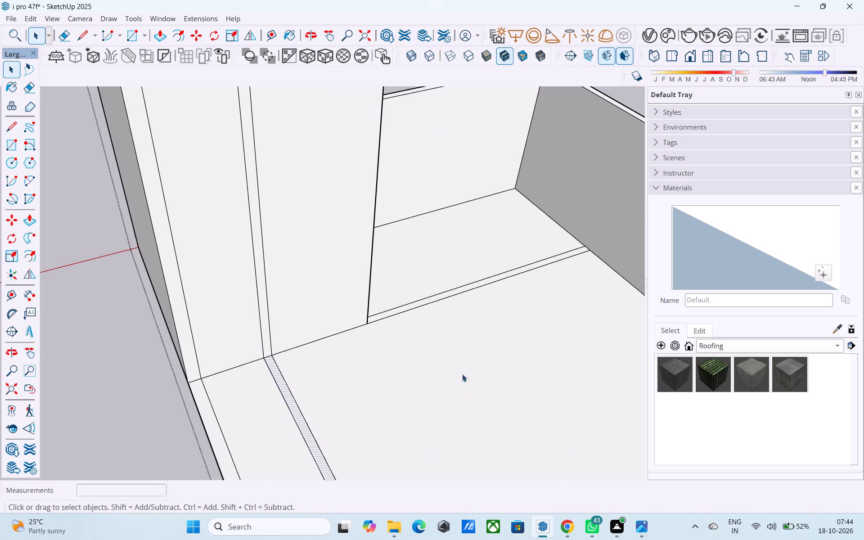
{"action": "key", "text": "p"}
{"action": "left_click", "coordinate": [439, 358]}
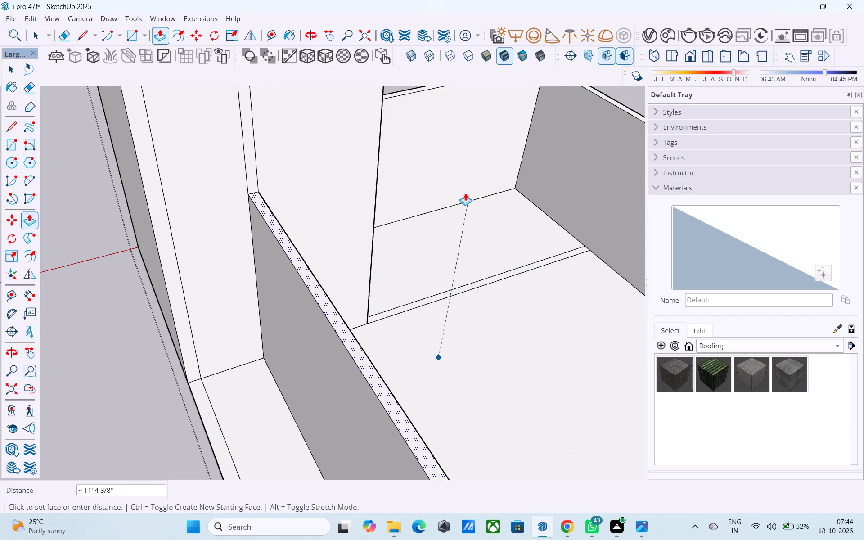
{"action": "type", "text": "10'"}
{"action": "key", "text": "Return"}
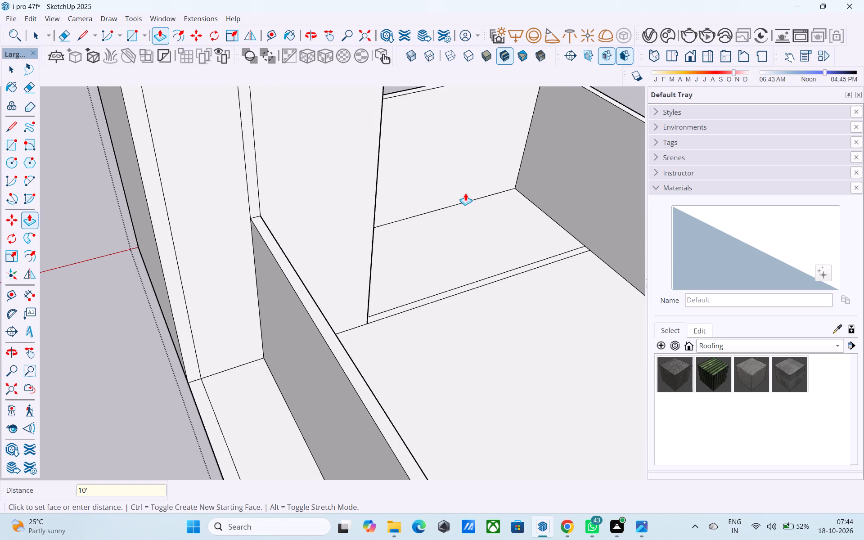
Copy the vertical edge at the new partition wall's free end 6" along its inner face.
{"action": "scroll", "coordinate": [457, 192], "scroll_direction": "down", "scroll_amount": 9}
{"action": "middle_click_drag", "start_coordinate": [436, 229], "coordinate": [256, 114]}
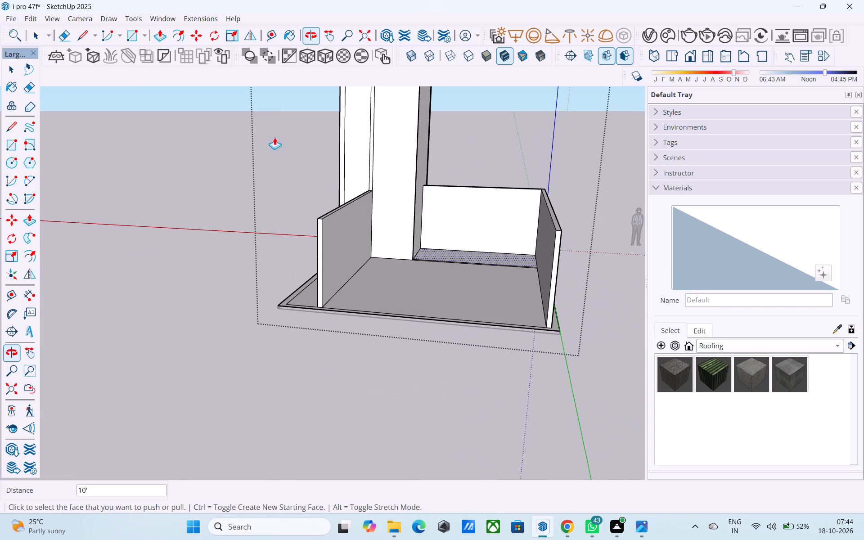
{"action": "middle_click_drag", "start_coordinate": [382, 254], "coordinate": [229, 299]}
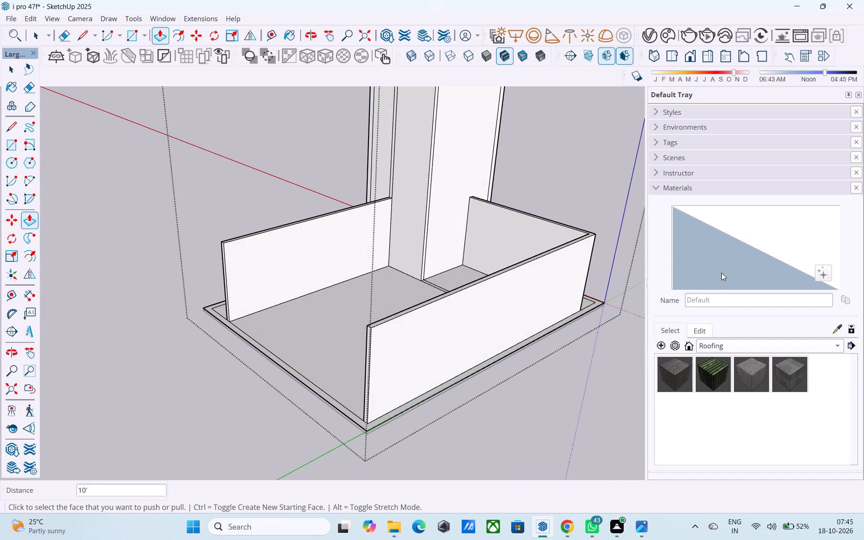
{"action": "scroll", "coordinate": [589, 238], "scroll_direction": "down", "scroll_amount": 4}
{"action": "middle_click_drag", "start_coordinate": [585, 243], "coordinate": [375, 314]}
{"action": "scroll", "coordinate": [280, 286], "scroll_direction": "up", "scroll_amount": 6}
{"action": "middle_click_drag", "start_coordinate": [328, 283], "coordinate": [424, 249]}
{"action": "scroll", "coordinate": [333, 252], "scroll_direction": "up", "scroll_amount": 9}
{"action": "middle_click_drag", "start_coordinate": [328, 252], "coordinate": [357, 259]}
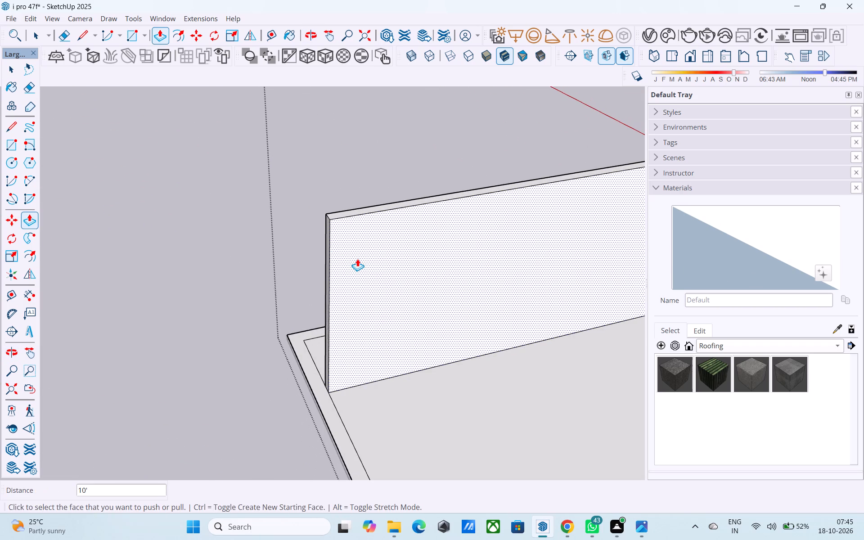
{"action": "key", "text": "space"}
{"action": "left_click", "coordinate": [330, 262]}
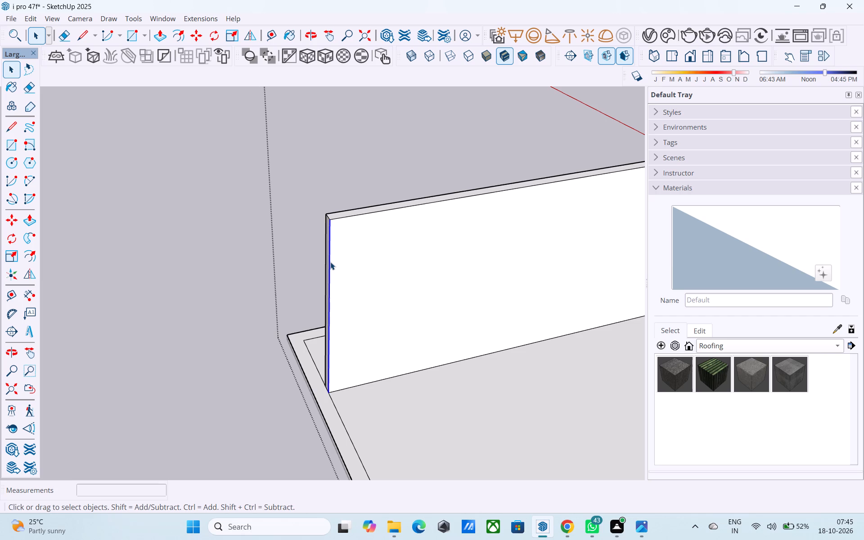
{"action": "key", "text": "m"}
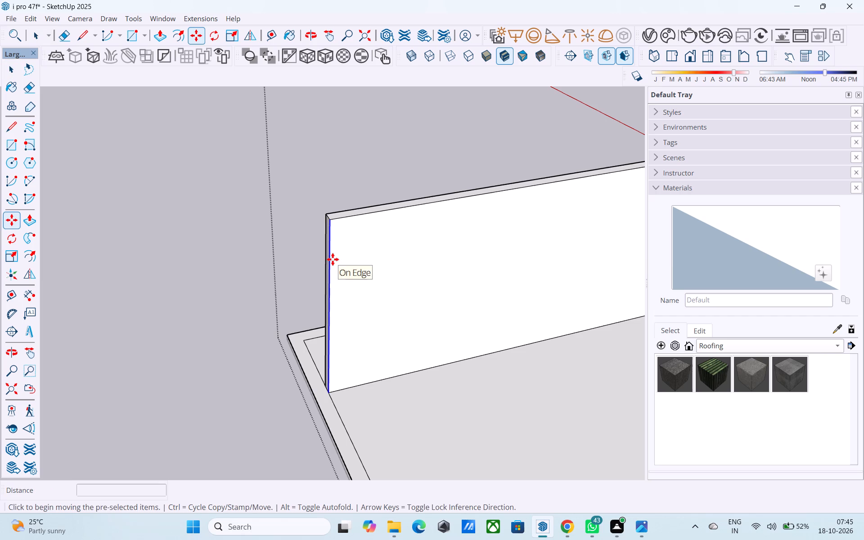
{"action": "left_click", "coordinate": [332, 222]}
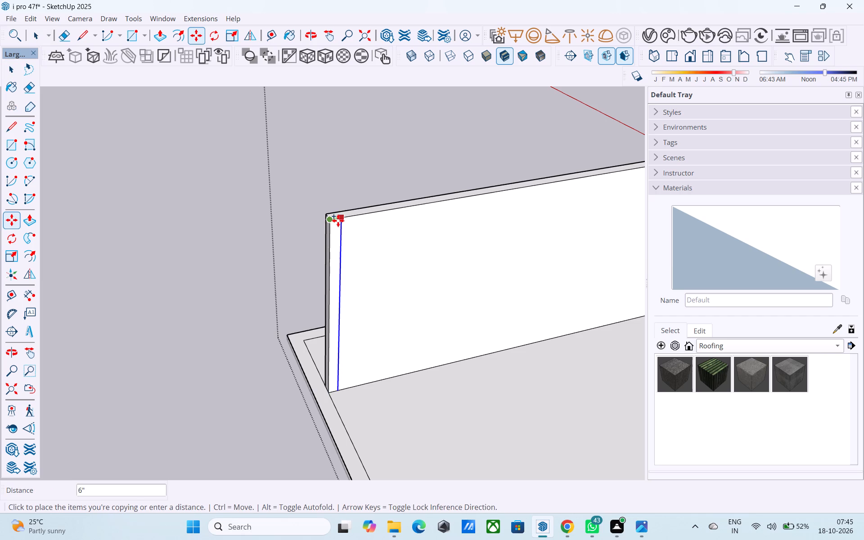
{"action": "left_click", "coordinate": [338, 220]}
{"action": "key", "text": "space"}
Push/Pull the 6" strip at the partition wall's end out 23' 9" to the opposite long wall, closing the room.
{"action": "left_click", "coordinate": [334, 227]}
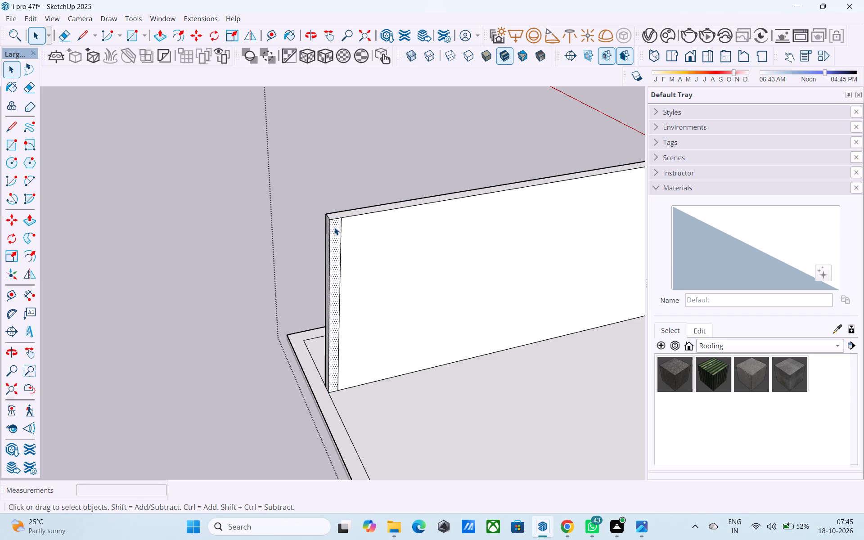
{"action": "key", "text": "p"}
{"action": "left_click", "coordinate": [334, 227]}
{"action": "scroll", "coordinate": [340, 239], "scroll_direction": "down", "scroll_amount": 12}
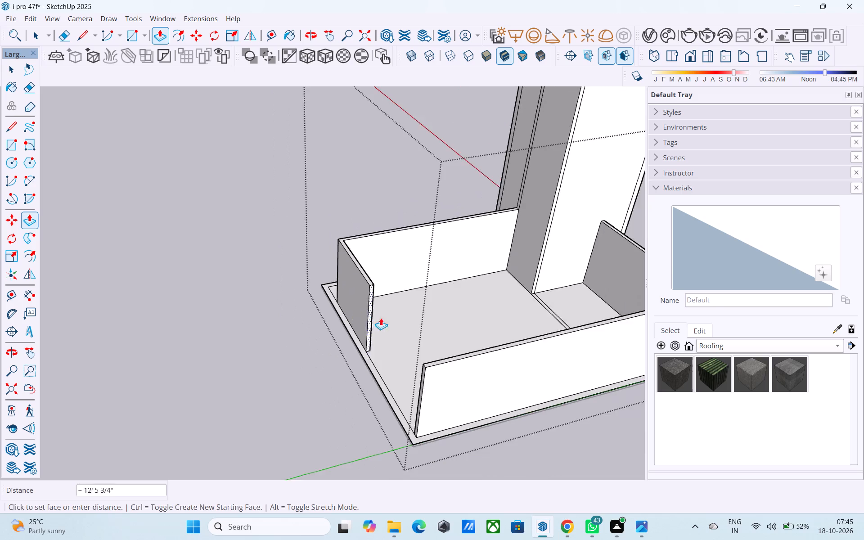
{"action": "middle_click_drag", "start_coordinate": [392, 328], "coordinate": [568, 336]}
{"action": "middle_click_drag", "start_coordinate": [520, 302], "coordinate": [723, 302]}
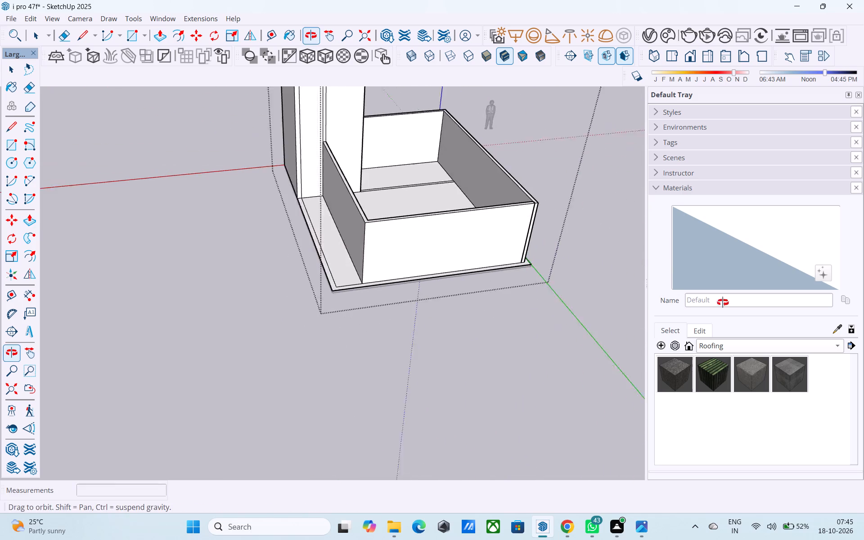
{"action": "middle_click_drag", "start_coordinate": [723, 302], "coordinate": [727, 304]}
{"action": "scroll", "coordinate": [497, 193], "scroll_direction": "up", "scroll_amount": 4}
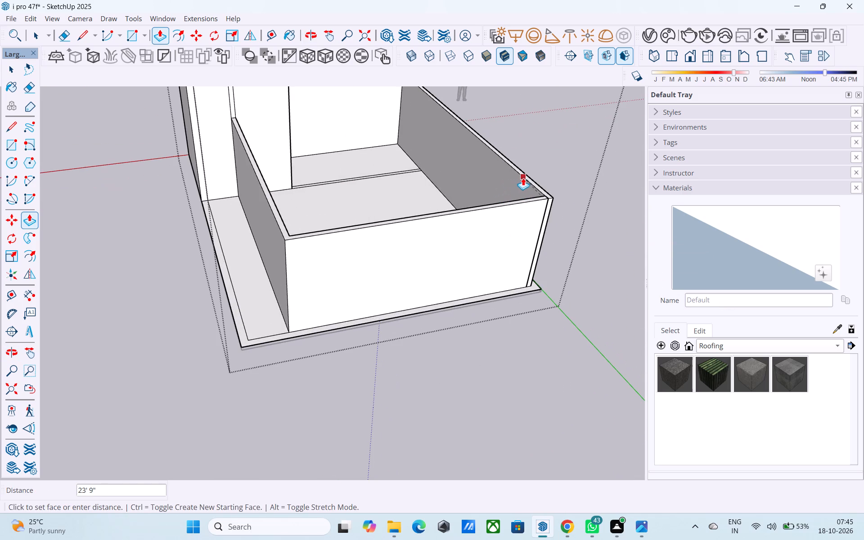
{"action": "left_click", "coordinate": [523, 177]}
Save the model.
{"action": "middle_click_drag", "start_coordinate": [537, 215], "coordinate": [488, 232]}
{"action": "middle_click_drag", "start_coordinate": [488, 232], "coordinate": [481, 312]}
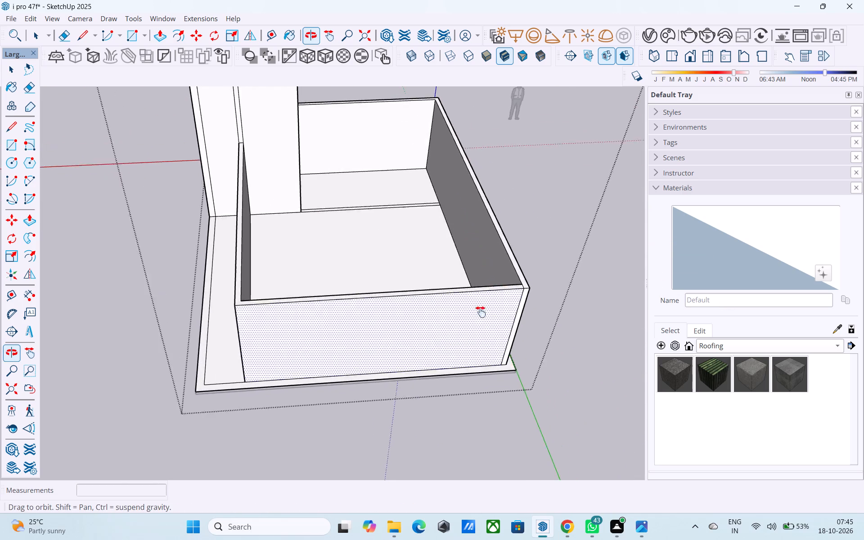
{"action": "middle_click_drag", "start_coordinate": [481, 312], "coordinate": [568, 315]}
{"action": "key", "text": "ctrl+s"}
{"action": "key", "text": "space"}
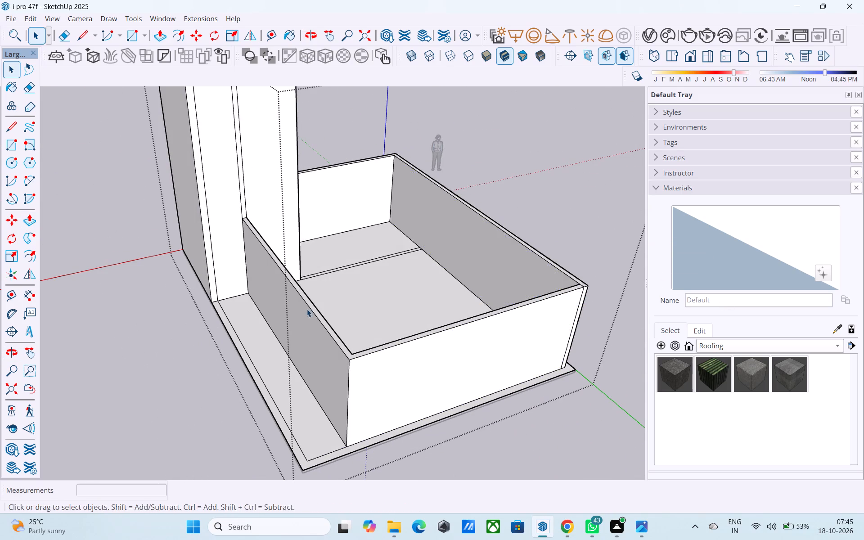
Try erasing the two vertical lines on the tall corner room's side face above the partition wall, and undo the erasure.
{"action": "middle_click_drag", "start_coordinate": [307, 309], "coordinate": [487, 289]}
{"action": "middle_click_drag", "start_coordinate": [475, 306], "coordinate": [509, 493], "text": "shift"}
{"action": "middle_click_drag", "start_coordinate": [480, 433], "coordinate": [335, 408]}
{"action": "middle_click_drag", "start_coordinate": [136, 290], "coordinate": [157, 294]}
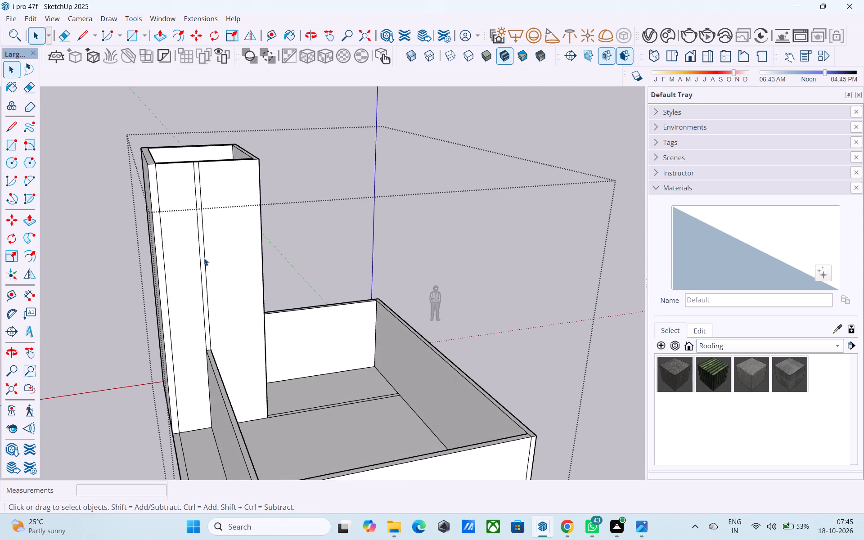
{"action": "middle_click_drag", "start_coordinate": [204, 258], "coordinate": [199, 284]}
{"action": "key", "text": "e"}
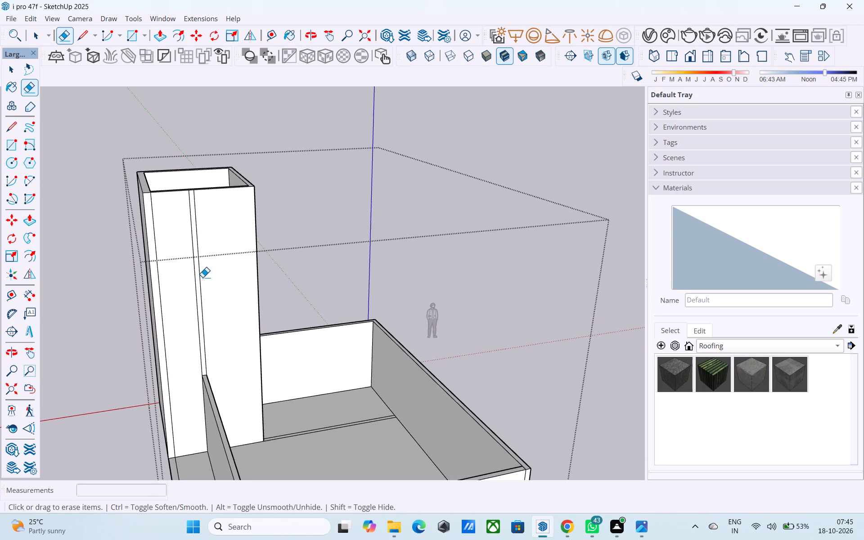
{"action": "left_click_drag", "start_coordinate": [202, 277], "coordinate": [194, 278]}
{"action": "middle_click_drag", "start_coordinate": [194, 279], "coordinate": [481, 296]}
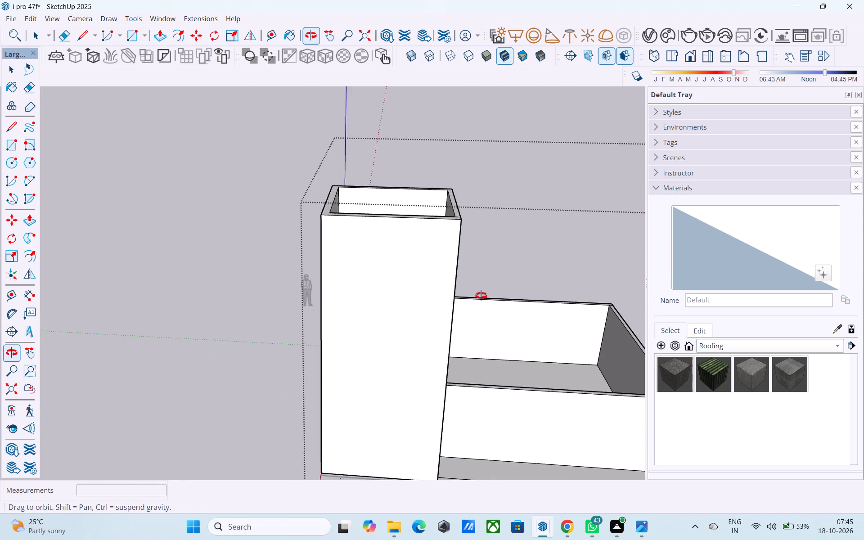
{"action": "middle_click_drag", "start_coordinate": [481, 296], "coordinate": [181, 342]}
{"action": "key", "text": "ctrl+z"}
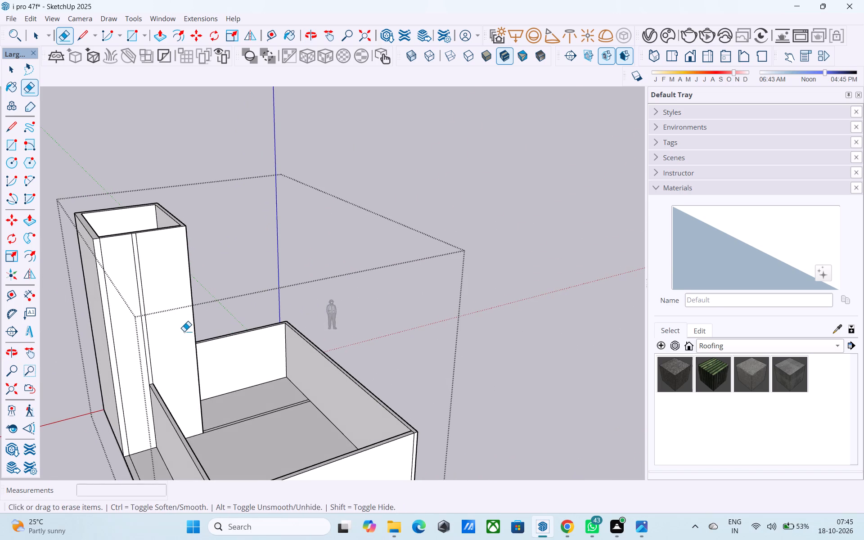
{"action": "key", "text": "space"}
Save the model again.
{"action": "middle_click_drag", "start_coordinate": [184, 328], "coordinate": [432, 315]}
{"action": "middle_click_drag", "start_coordinate": [238, 328], "coordinate": [489, 352]}
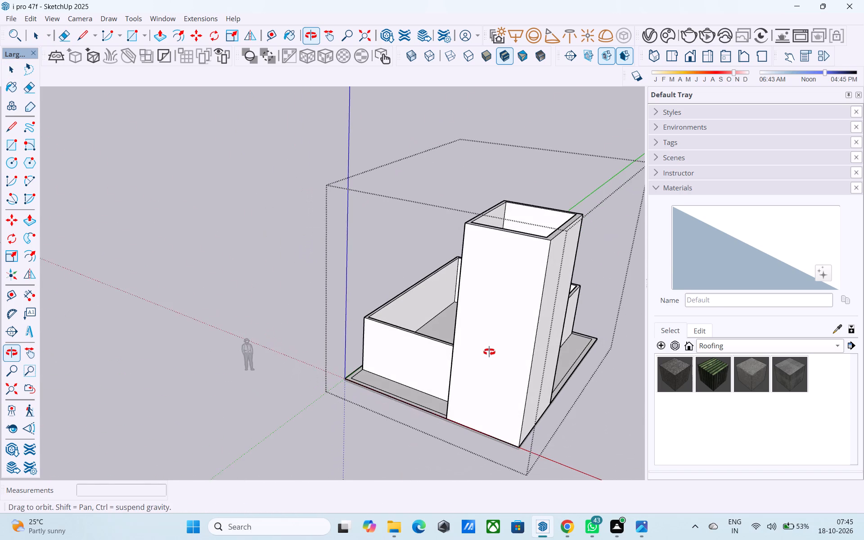
{"action": "middle_click_drag", "start_coordinate": [489, 352], "coordinate": [467, 367]}
{"action": "scroll", "coordinate": [464, 367], "scroll_direction": "up", "scroll_amount": 1}
{"action": "key", "text": "ctrl+s"}
Close the building group and examine the enclosed room and tall corner room from eye level and from above.
{"action": "middle_click_drag", "start_coordinate": [413, 358], "coordinate": [446, 369]}
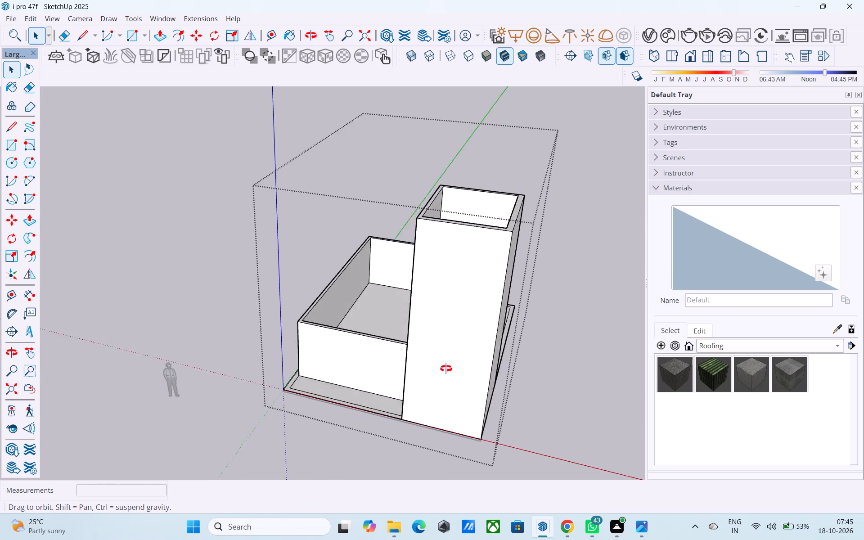
{"action": "middle_click_drag", "start_coordinate": [446, 369], "coordinate": [546, 369]}
{"action": "middle_click_drag", "start_coordinate": [419, 332], "coordinate": [497, 341]}
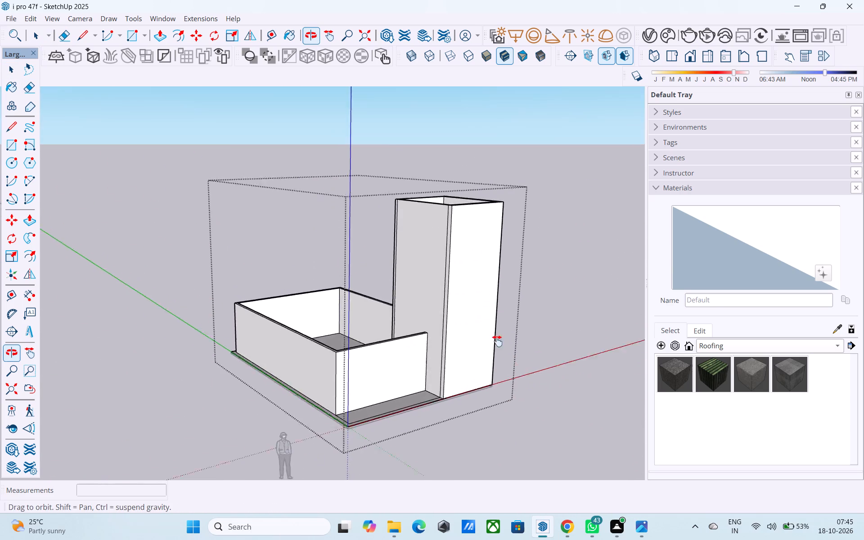
{"action": "middle_click_drag", "start_coordinate": [497, 341], "coordinate": [606, 268]}
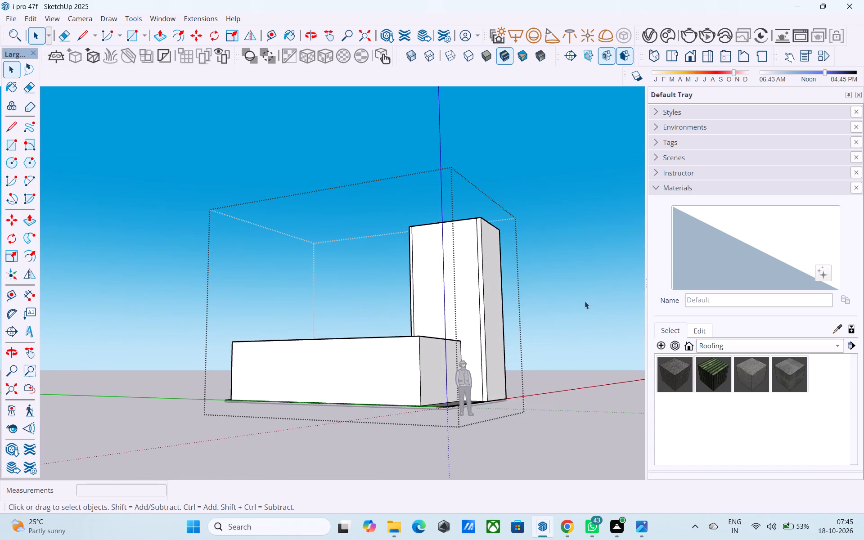
{"action": "left_click", "coordinate": [585, 301]}
{"action": "middle_click_drag", "start_coordinate": [567, 300], "coordinate": [440, 300], "text": "shift"}
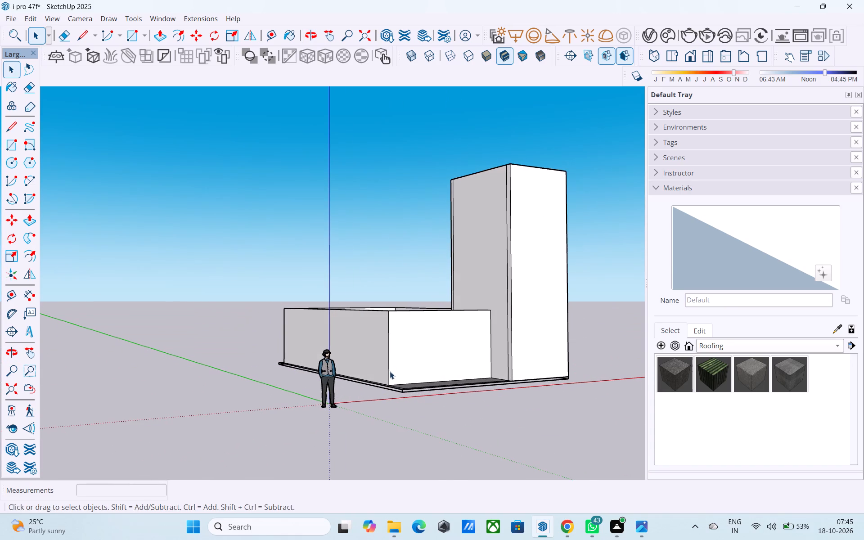
{"action": "scroll", "coordinate": [327, 383], "scroll_direction": "up", "scroll_amount": 16}
{"action": "scroll", "coordinate": [335, 328], "scroll_direction": "down", "scroll_amount": 3}
{"action": "left_click", "coordinate": [275, 323]}
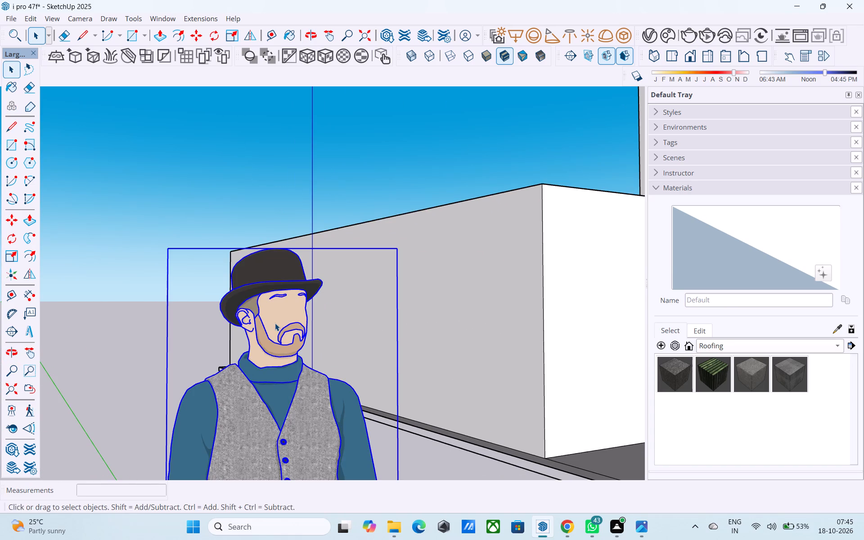
{"action": "left_click", "coordinate": [445, 319]}
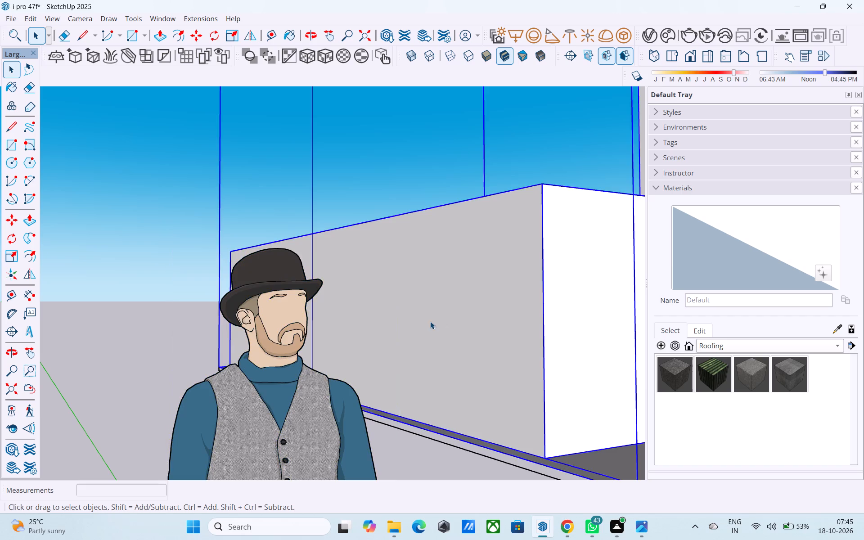
{"action": "scroll", "coordinate": [358, 323], "scroll_direction": "down", "scroll_amount": 9}
{"action": "middle_click_drag", "start_coordinate": [416, 322], "coordinate": [248, 331]}
{"action": "middle_click_drag", "start_coordinate": [483, 326], "coordinate": [209, 349]}
{"action": "scroll", "coordinate": [374, 363], "scroll_direction": "down", "scroll_amount": 3}
{"action": "middle_click_drag", "start_coordinate": [373, 363], "coordinate": [166, 402]}
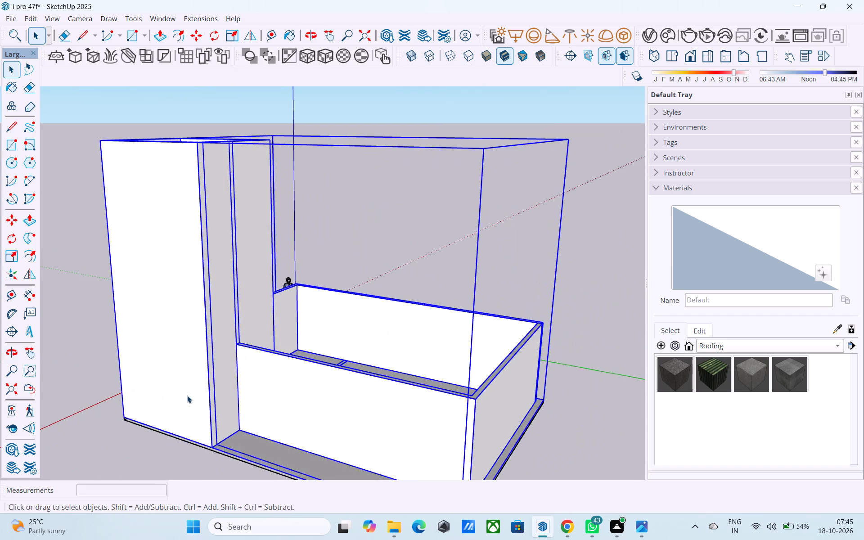
{"action": "double_click", "coordinate": [288, 384]}
{"action": "left_click", "coordinate": [595, 288]}
{"action": "scroll", "coordinate": [538, 300], "scroll_direction": "down", "scroll_amount": 3}
{"action": "middle_click_drag", "start_coordinate": [537, 303], "coordinate": [147, 388], "text": "shift"}
{"action": "scroll", "coordinate": [559, 329], "scroll_direction": "down", "scroll_amount": 1}
{"action": "middle_click_drag", "start_coordinate": [179, 361], "coordinate": [336, 359], "text": "shift"}
{"action": "scroll", "coordinate": [313, 366], "scroll_direction": "up", "scroll_amount": 4}
{"action": "scroll", "coordinate": [305, 364], "scroll_direction": "down", "scroll_amount": 4}
{"action": "middle_click_drag", "start_coordinate": [306, 356], "coordinate": [313, 318], "text": "shift"}
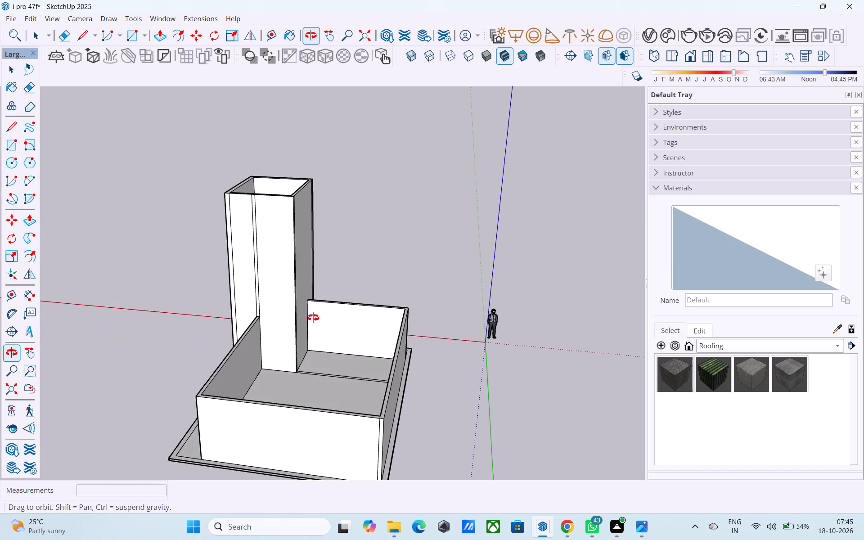
{"action": "middle_click_drag", "start_coordinate": [313, 318], "coordinate": [324, 366], "text": "shift"}
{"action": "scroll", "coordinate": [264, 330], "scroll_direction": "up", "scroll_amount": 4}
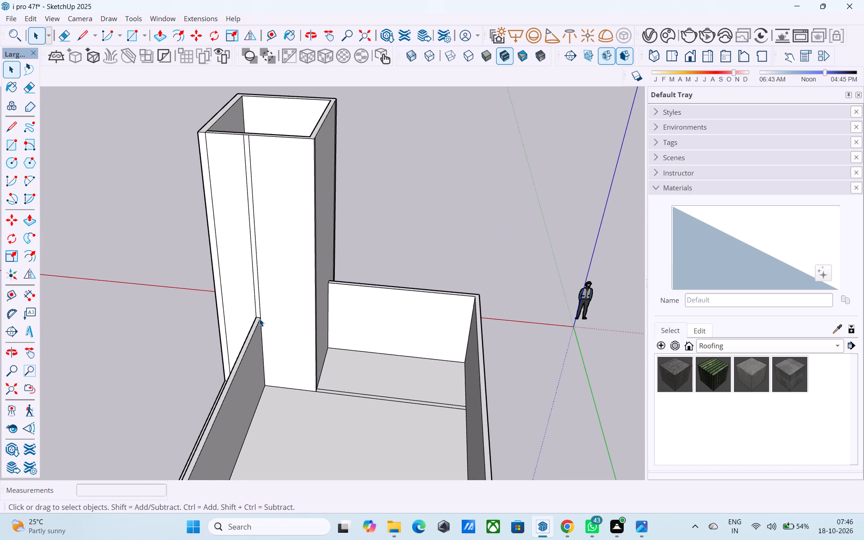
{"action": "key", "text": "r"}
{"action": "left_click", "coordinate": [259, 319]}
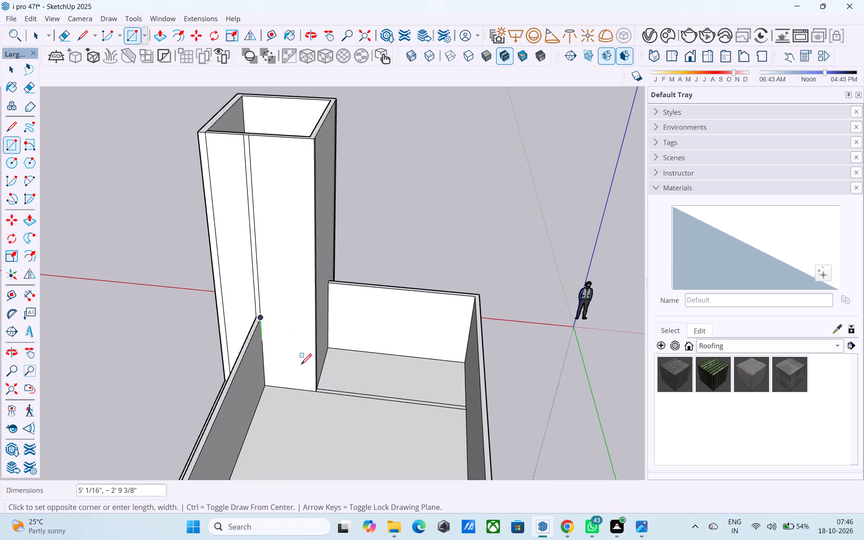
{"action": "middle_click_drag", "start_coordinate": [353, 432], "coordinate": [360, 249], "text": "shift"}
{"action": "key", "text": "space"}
Open the building group and draw a 25' 6" by 23' 9" rectangle across the room's wall tops, from the tall corner room to the far inner corner.
{"action": "double_click", "coordinate": [346, 274]}
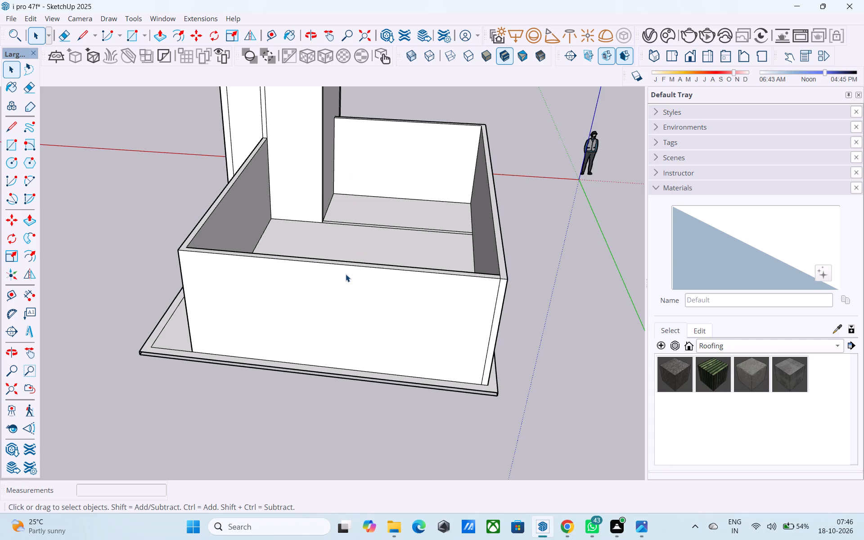
{"action": "key", "text": "r"}
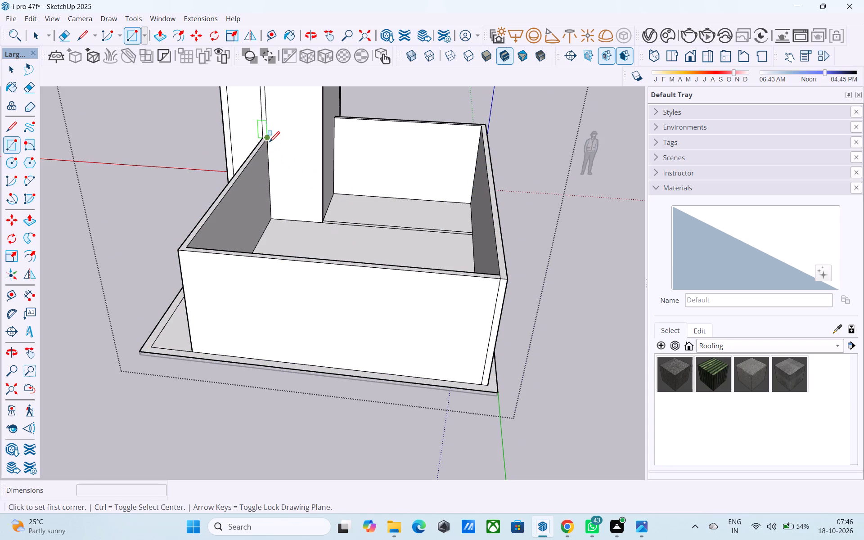
{"action": "left_click", "coordinate": [269, 142]}
{"action": "middle_click_drag", "start_coordinate": [282, 160], "coordinate": [301, 202]}
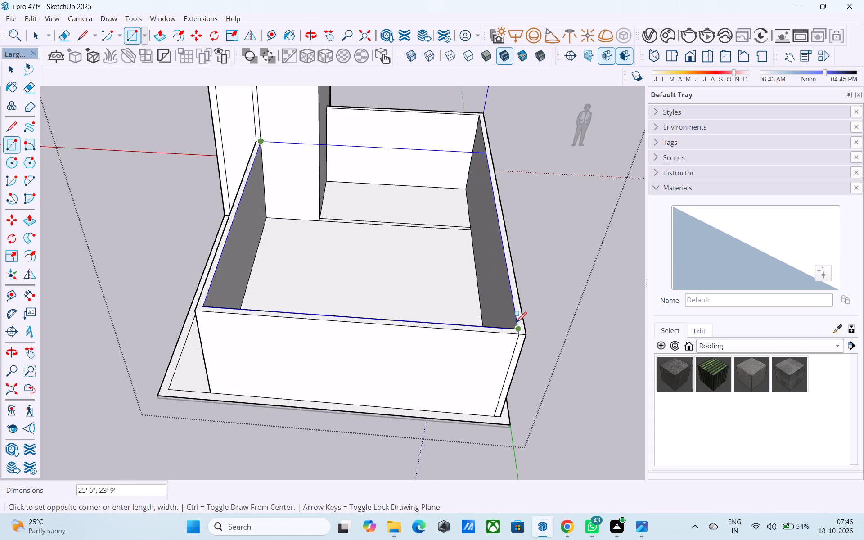
{"action": "left_click", "coordinate": [516, 324]}
Push/Pull the new roof face up 6" into a slab.
{"action": "middle_click_drag", "start_coordinate": [508, 315], "coordinate": [136, 306]}
{"action": "scroll", "coordinate": [573, 346], "scroll_direction": "down", "scroll_amount": 2}
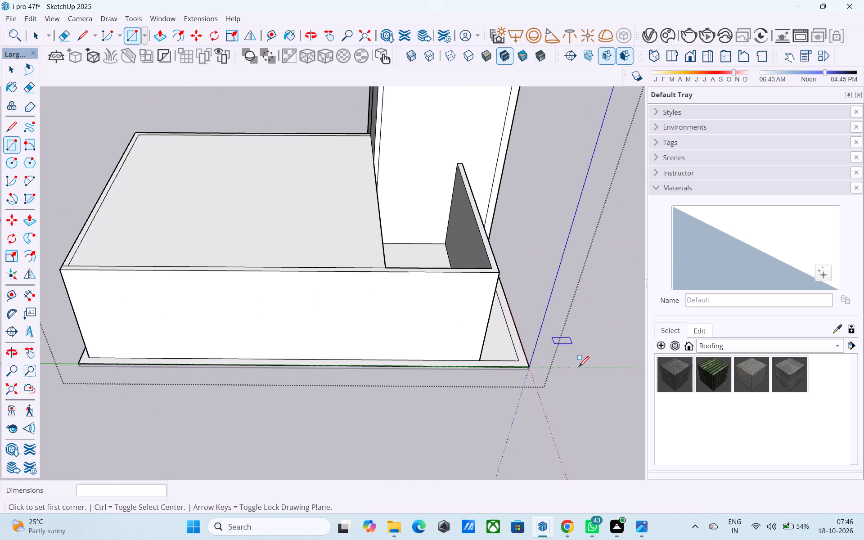
{"action": "scroll", "coordinate": [579, 368], "scroll_direction": "down", "scroll_amount": 1}
{"action": "middle_click_drag", "start_coordinate": [395, 333], "coordinate": [64, 245]}
{"action": "scroll", "coordinate": [308, 219], "scroll_direction": "up", "scroll_amount": 5}
{"action": "key", "text": "space"}
{"action": "left_click", "coordinate": [311, 223]}
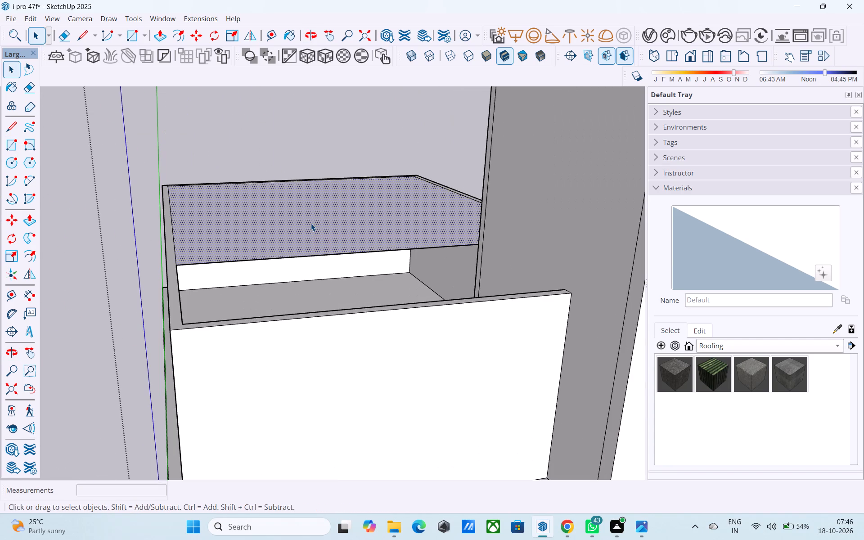
{"action": "key", "text": "p"}
{"action": "left_click", "coordinate": [311, 223]}
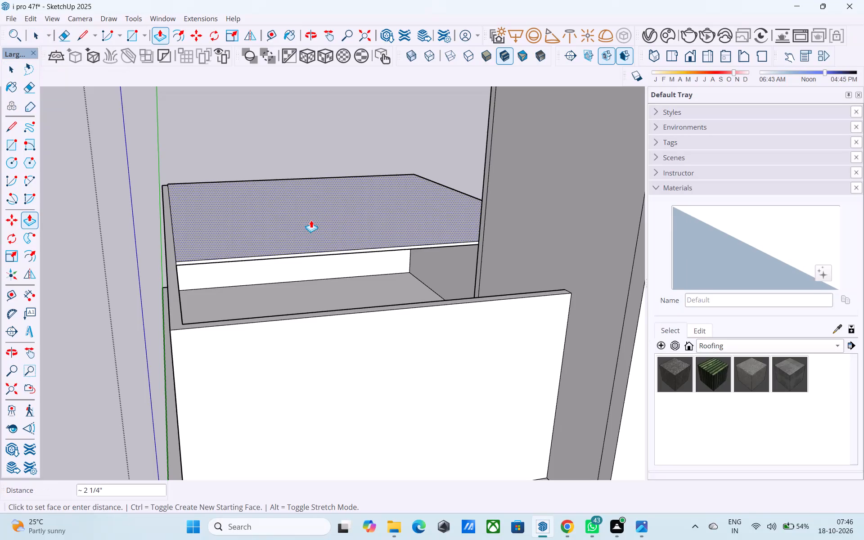
{"action": "type", "text": "6\""}
{"action": "key", "text": "Return"}
{"action": "key", "text": "space"}
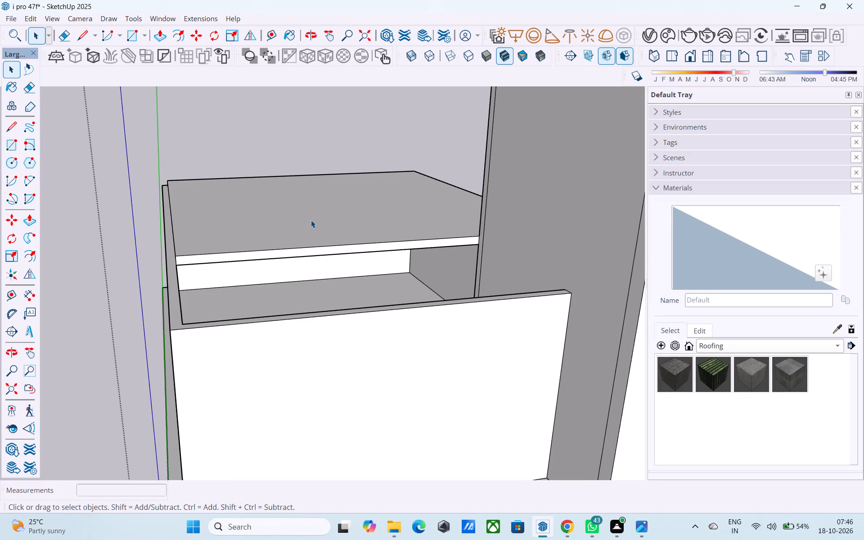
Draw a rectangle across the open underside of the roof slab, from the inner wall-top corner to the slab's opposite bottom corner.
{"action": "scroll", "coordinate": [311, 220], "scroll_direction": "down", "scroll_amount": 3}
{"action": "middle_click_drag", "start_coordinate": [307, 221], "coordinate": [281, 164]}
{"action": "scroll", "coordinate": [269, 193], "scroll_direction": "up", "scroll_amount": 8}
{"action": "middle_click_drag", "start_coordinate": [263, 207], "coordinate": [240, 308]}
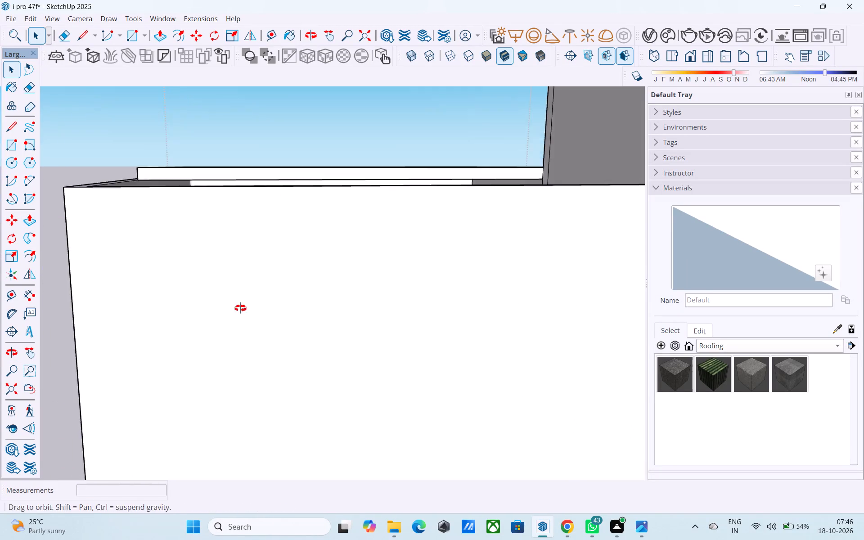
{"action": "middle_click_drag", "start_coordinate": [240, 308], "coordinate": [238, 349]}
{"action": "scroll", "coordinate": [304, 135], "scroll_direction": "up", "scroll_amount": 3}
{"action": "scroll", "coordinate": [291, 175], "scroll_direction": "down", "scroll_amount": 4}
{"action": "scroll", "coordinate": [271, 282], "scroll_direction": "down", "scroll_amount": 8}
{"action": "scroll", "coordinate": [341, 199], "scroll_direction": "up", "scroll_amount": 5}
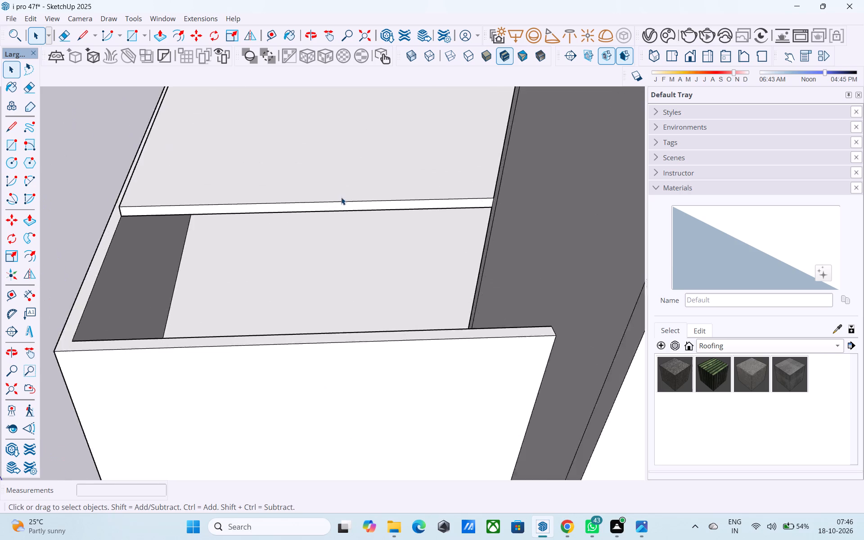
{"action": "scroll", "coordinate": [341, 197], "scroll_direction": "up", "scroll_amount": 13}
{"action": "middle_click_drag", "start_coordinate": [333, 212], "coordinate": [401, 0]}
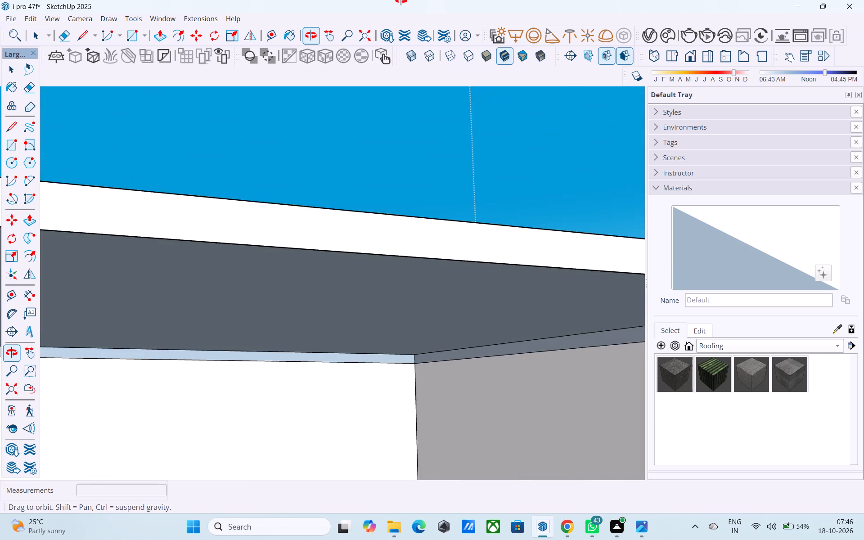
{"action": "middle_click_drag", "start_coordinate": [401, 0], "coordinate": [418, 45]}
{"action": "key", "text": "r"}
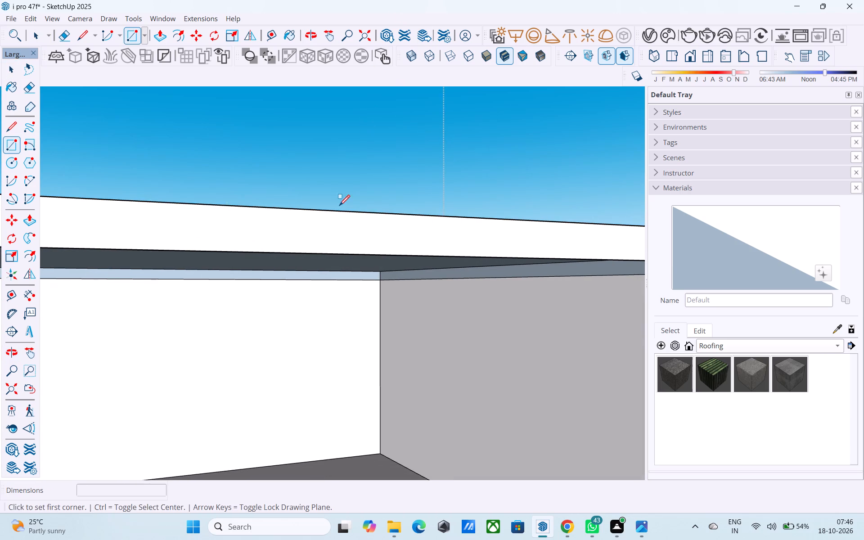
{"action": "left_click", "coordinate": [380, 280]}
{"action": "scroll", "coordinate": [380, 280], "scroll_direction": "down", "scroll_amount": 6}
{"action": "middle_click_drag", "start_coordinate": [380, 280], "coordinate": [376, 359]}
{"action": "scroll", "coordinate": [376, 358], "scroll_direction": "down", "scroll_amount": 8}
{"action": "scroll", "coordinate": [96, 242], "scroll_direction": "down", "scroll_amount": 5}
{"action": "middle_click_drag", "start_coordinate": [91, 236], "coordinate": [301, 236]}
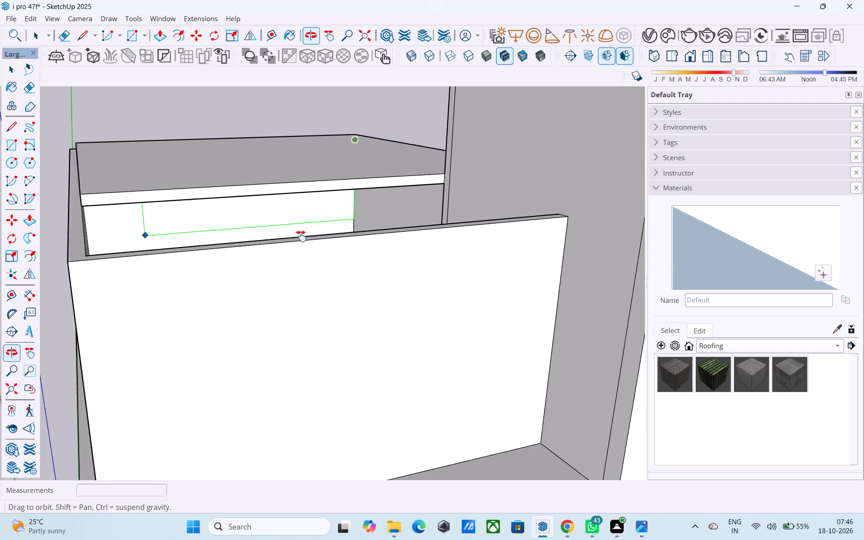
{"action": "middle_click_drag", "start_coordinate": [301, 236], "coordinate": [172, 259]}
{"action": "scroll", "coordinate": [172, 259], "scroll_direction": "up", "scroll_amount": 8}
{"action": "middle_click_drag", "start_coordinate": [56, 264], "coordinate": [60, 209]}
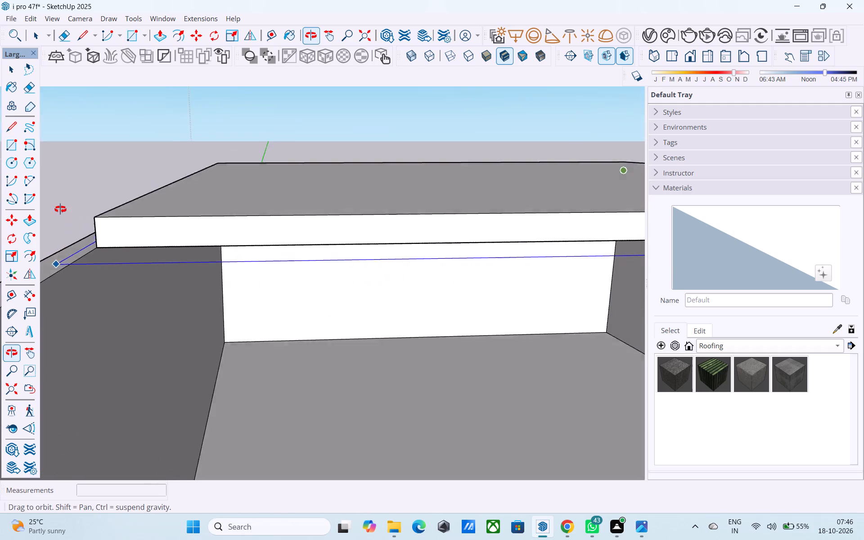
{"action": "middle_click_drag", "start_coordinate": [60, 209], "coordinate": [66, 199]}
{"action": "scroll", "coordinate": [84, 237], "scroll_direction": "up", "scroll_amount": 8}
{"action": "scroll", "coordinate": [97, 259], "scroll_direction": "down", "scroll_amount": 6}
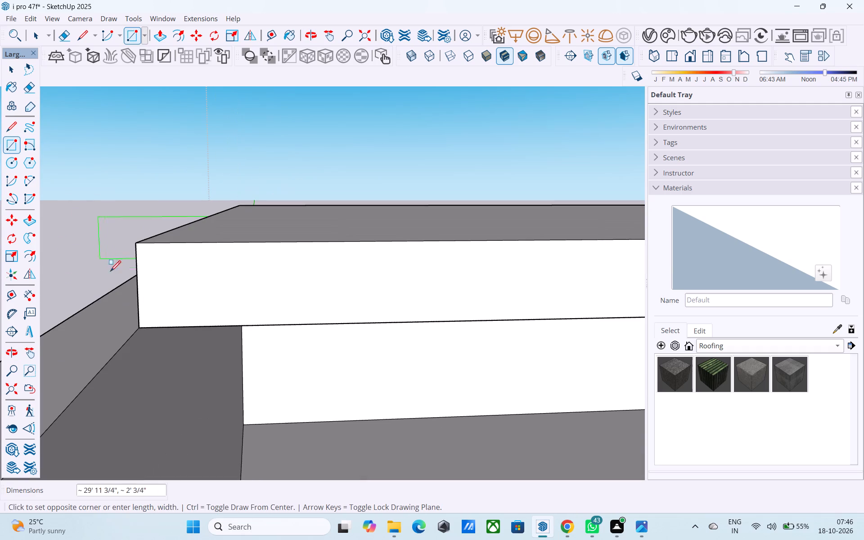
{"action": "left_click", "coordinate": [143, 328]}
Reverse the face on the underside of the roof slab.
{"action": "middle_click_drag", "start_coordinate": [239, 333], "coordinate": [160, 320], "text": "shift"}
{"action": "scroll", "coordinate": [212, 305], "scroll_direction": "up", "scroll_amount": 5}
{"action": "middle_click_drag", "start_coordinate": [236, 295], "coordinate": [237, 290]}
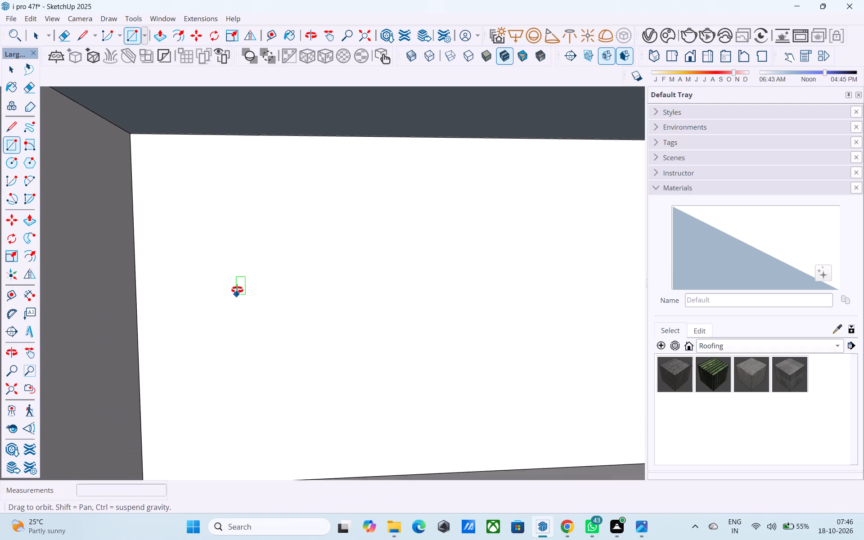
{"action": "middle_click_drag", "start_coordinate": [237, 290], "coordinate": [203, 416]}
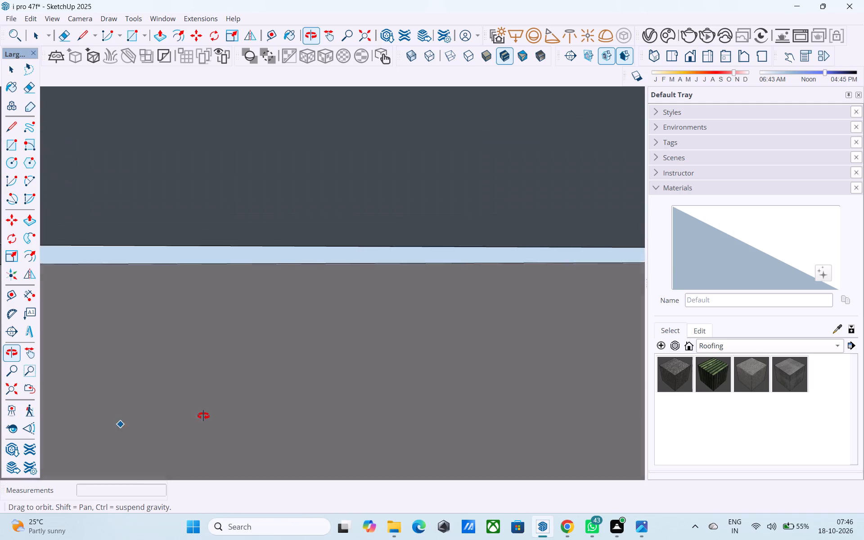
{"action": "middle_click_drag", "start_coordinate": [203, 416], "coordinate": [223, 450]}
{"action": "scroll", "coordinate": [226, 427], "scroll_direction": "down", "scroll_amount": 2}
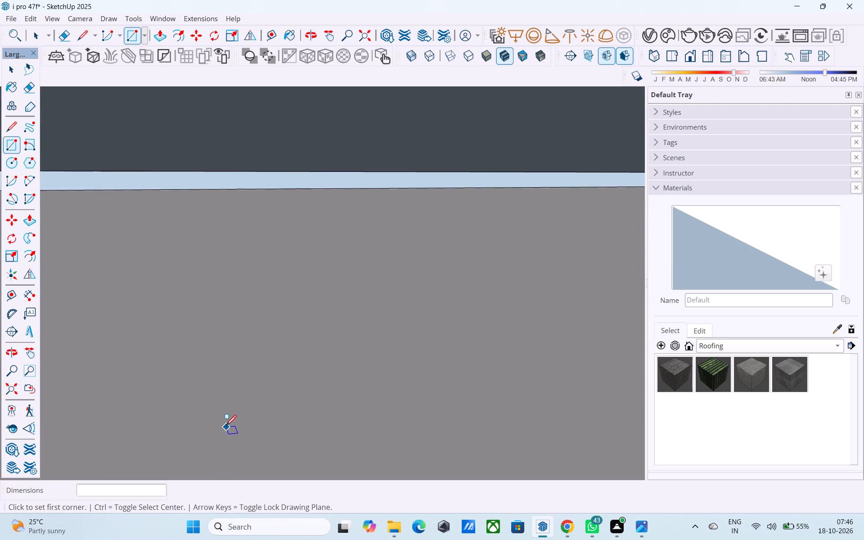
{"action": "scroll", "coordinate": [226, 427], "scroll_direction": "down", "scroll_amount": 10}
{"action": "middle_click_drag", "start_coordinate": [304, 328], "coordinate": [312, 389]}
{"action": "scroll", "coordinate": [303, 333], "scroll_direction": "down", "scroll_amount": 19}
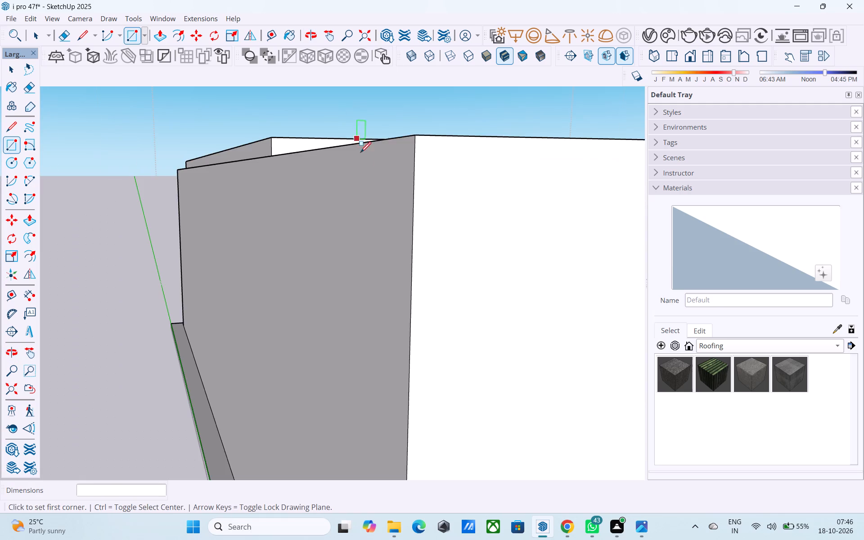
{"action": "scroll", "coordinate": [360, 236], "scroll_direction": "down", "scroll_amount": 1}
{"action": "middle_click_drag", "start_coordinate": [357, 243], "coordinate": [296, 376]}
{"action": "middle_click_drag", "start_coordinate": [440, 200], "coordinate": [274, 329], "text": "shift"}
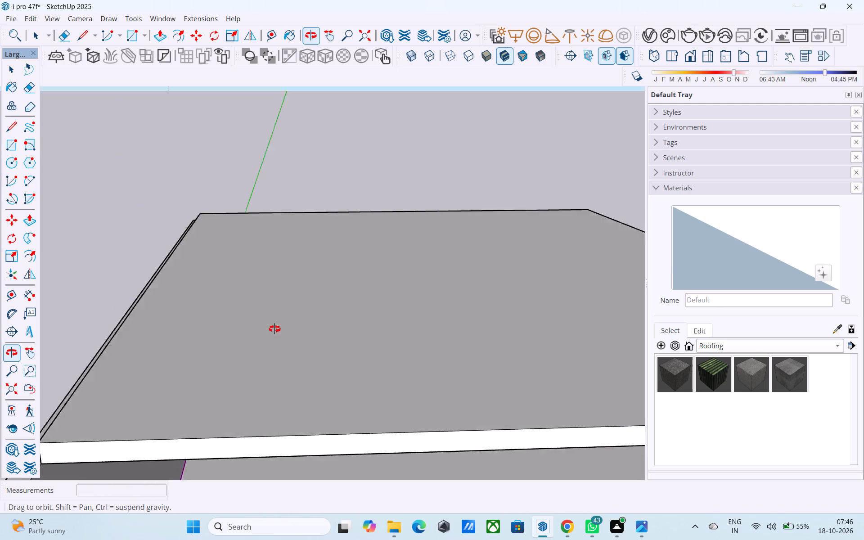
{"action": "middle_click_drag", "start_coordinate": [274, 329], "coordinate": [276, 265], "text": "shift"}
{"action": "scroll", "coordinate": [321, 378], "scroll_direction": "up", "scroll_amount": 5}
{"action": "middle_click_drag", "start_coordinate": [328, 427], "coordinate": [318, 207]}
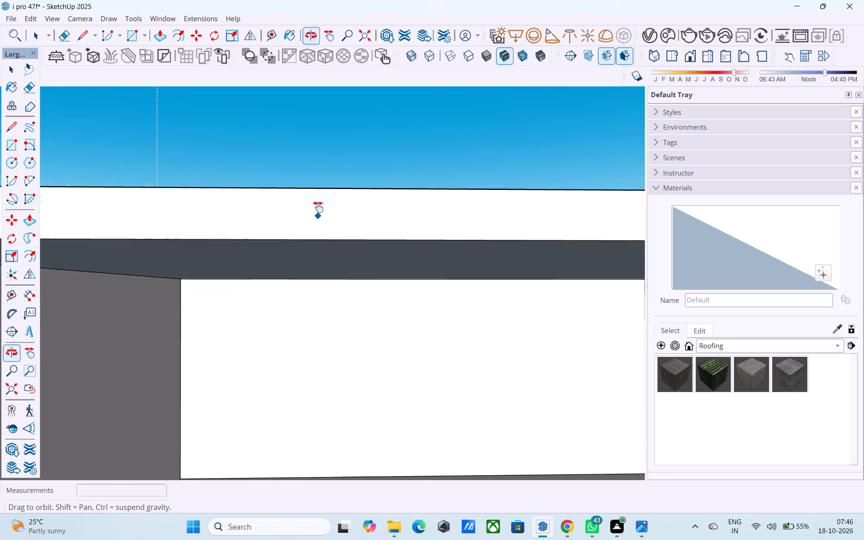
{"action": "middle_click_drag", "start_coordinate": [318, 207], "coordinate": [321, 154]}
{"action": "key", "text": "space"}
{"action": "left_click", "coordinate": [314, 181]}
{"action": "middle_click_drag", "start_coordinate": [315, 188], "coordinate": [378, 121]}
{"action": "left_click", "coordinate": [410, 400]}
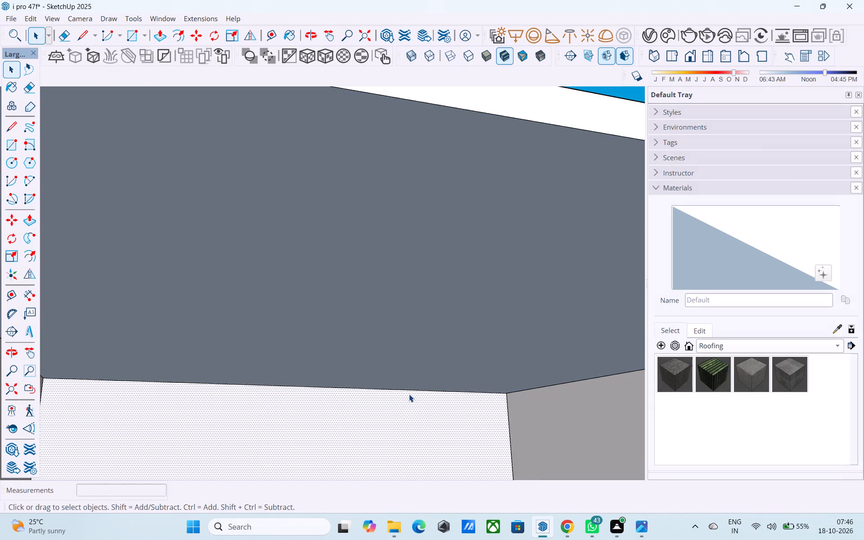
{"action": "middle_click_drag", "start_coordinate": [431, 297], "coordinate": [431, 292]}
{"action": "left_click", "coordinate": [431, 292]}
{"action": "right_click", "coordinate": [431, 292]}
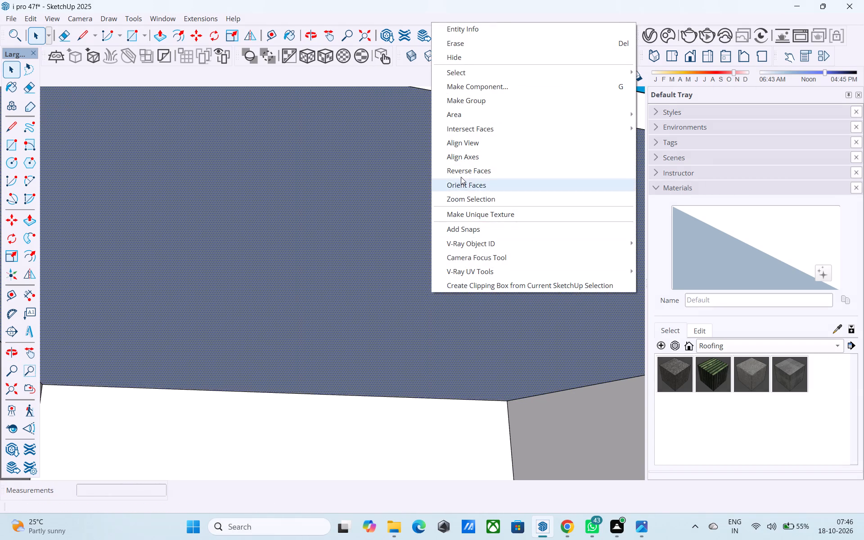
{"action": "left_click", "coordinate": [461, 177]}
Close the building group and examine the partly roofed room beside the tall corner room from several sides.
{"action": "middle_click_drag", "start_coordinate": [448, 193], "coordinate": [369, 480]}
{"action": "scroll", "coordinate": [378, 441], "scroll_direction": "down", "scroll_amount": 15}
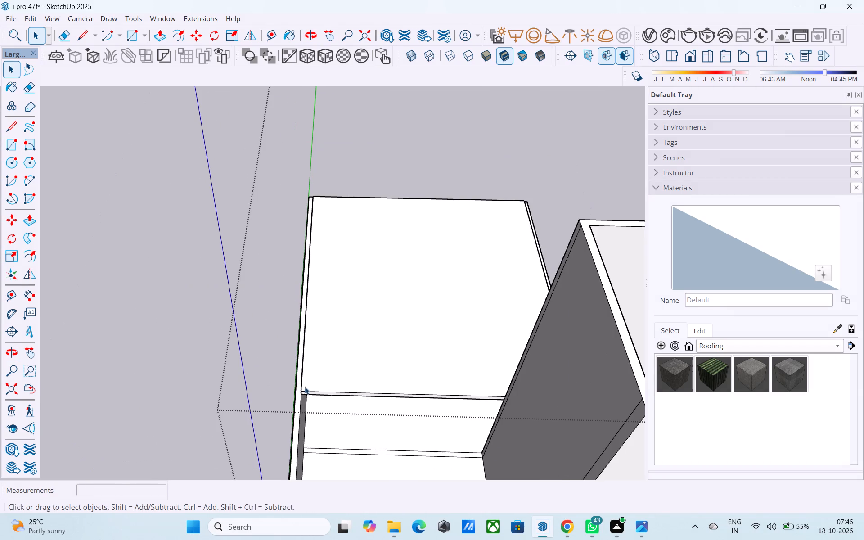
{"action": "left_click", "coordinate": [297, 382]}
{"action": "middle_click_drag", "start_coordinate": [274, 398], "coordinate": [300, 300]}
{"action": "scroll", "coordinate": [299, 297], "scroll_direction": "down", "scroll_amount": 6}
{"action": "left_click", "coordinate": [247, 342]}
{"action": "middle_click_drag", "start_coordinate": [267, 326], "coordinate": [405, 288]}
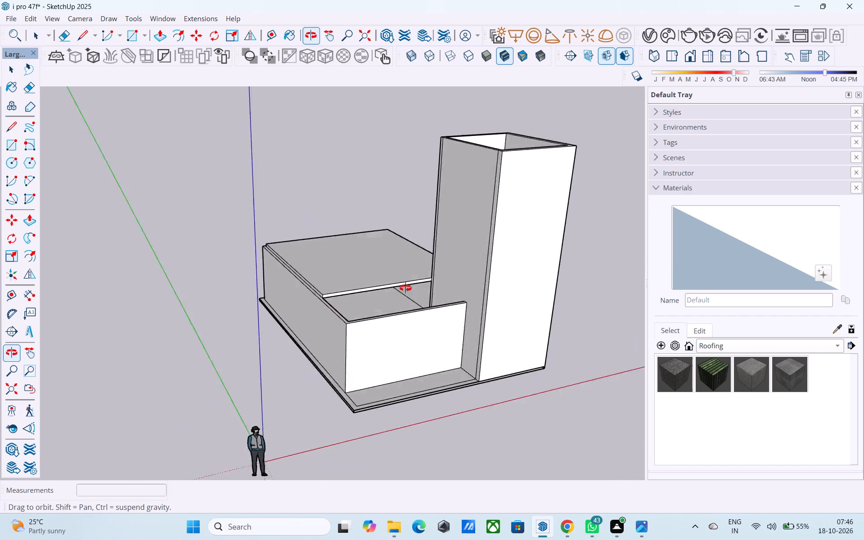
{"action": "middle_click_drag", "start_coordinate": [405, 288], "coordinate": [598, 298]}
{"action": "middle_click_drag", "start_coordinate": [369, 296], "coordinate": [270, 303]}
Reopen the building group and extend the roof slab's front edge 9' over the open strip to the front wall's outer face.
{"action": "scroll", "coordinate": [387, 263], "scroll_direction": "up", "scroll_amount": 12}
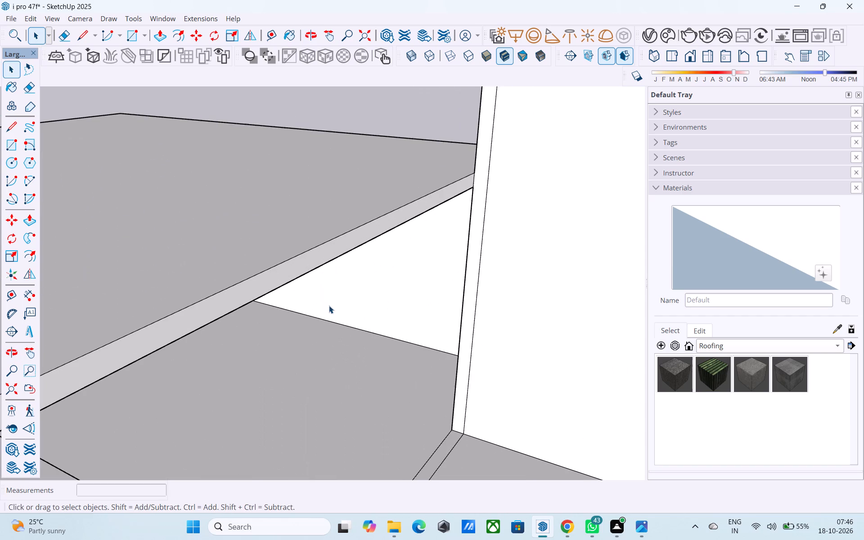
{"action": "left_click", "coordinate": [298, 270]}
{"action": "double_click", "coordinate": [299, 270]}
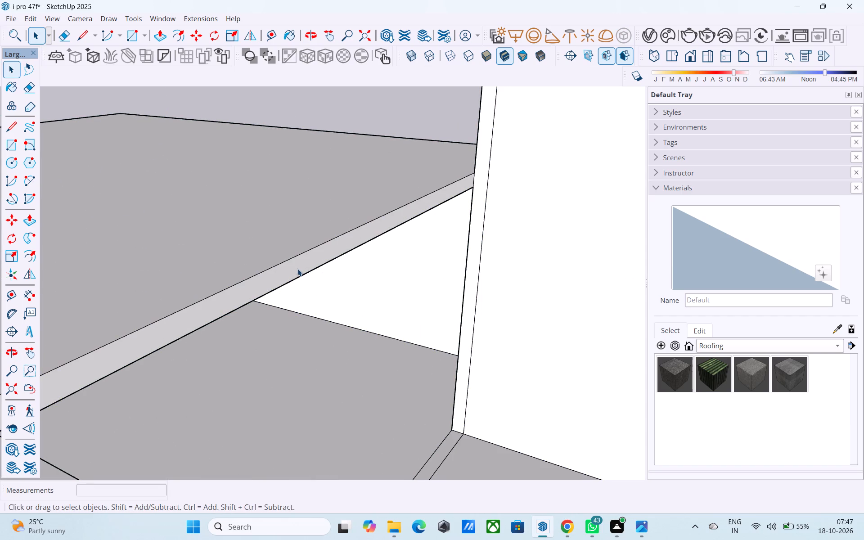
{"action": "left_click", "coordinate": [296, 267]}
{"action": "key", "text": "p"}
{"action": "left_click", "coordinate": [296, 266]}
{"action": "scroll", "coordinate": [319, 281], "scroll_direction": "down", "scroll_amount": 3}
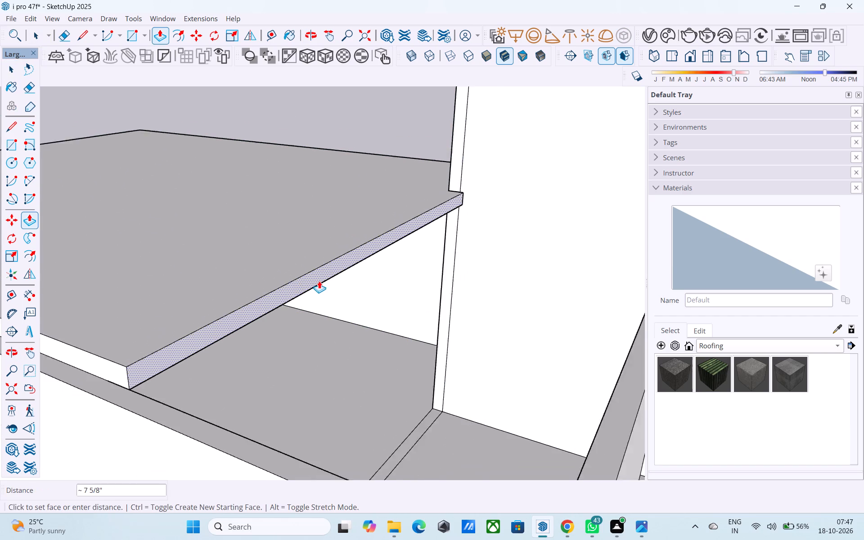
{"action": "scroll", "coordinate": [319, 281], "scroll_direction": "down", "scroll_amount": 6}
{"action": "left_click", "coordinate": [411, 399]}
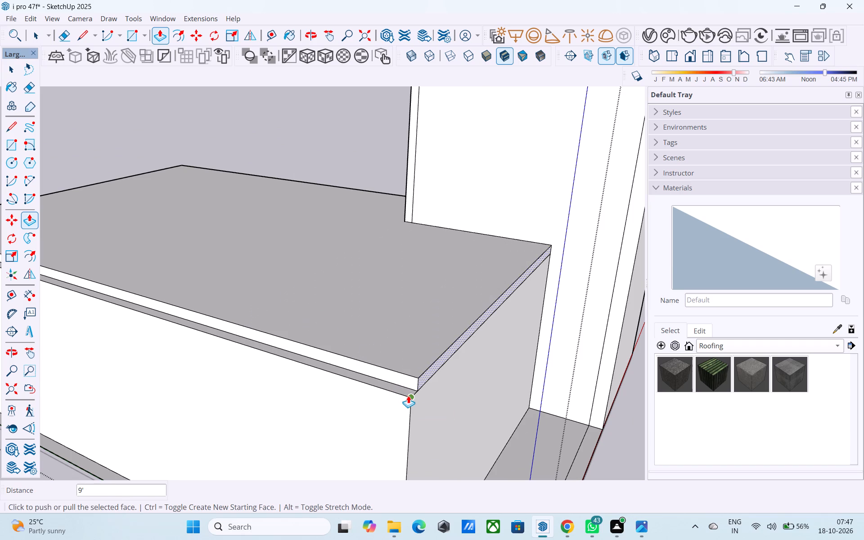
Extend the slab's long side edge opposite the tall corner room flush with the wall's outer face.
{"action": "key", "text": "space"}
{"action": "left_click", "coordinate": [401, 379]}
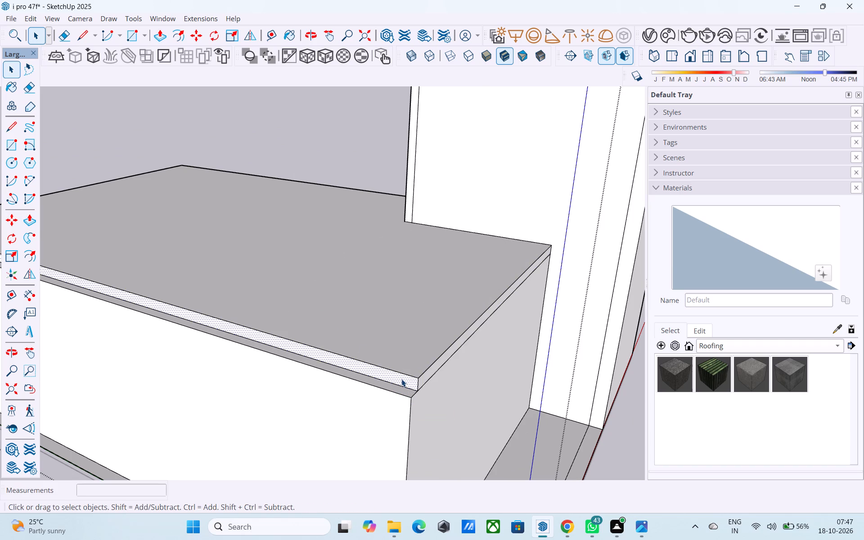
{"action": "key", "text": "p"}
{"action": "left_click", "coordinate": [401, 379]}
{"action": "left_click", "coordinate": [400, 396]}
{"action": "key", "text": "space"}
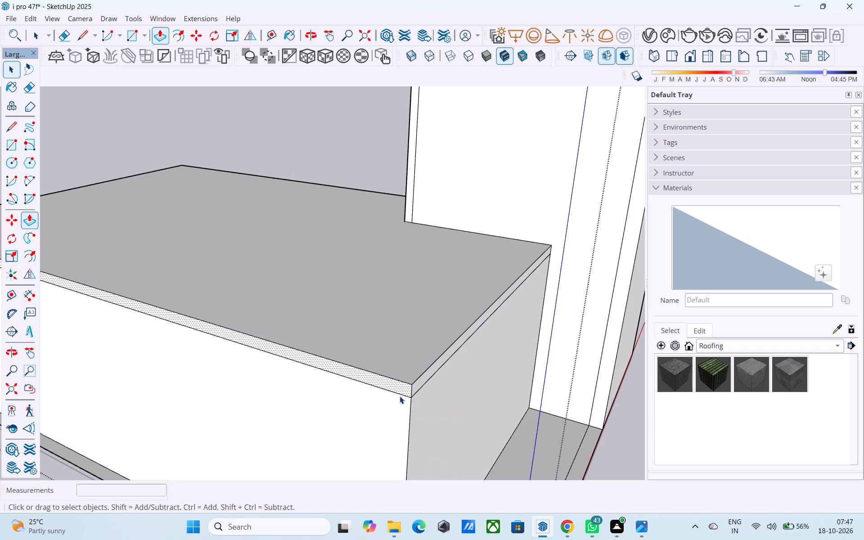
Extend the slab's rear edge over the rear wall's top by repeating the last Push/Pull distance.
{"action": "scroll", "coordinate": [400, 396], "scroll_direction": "down", "scroll_amount": 6}
{"action": "middle_click_drag", "start_coordinate": [430, 381], "coordinate": [592, 351]}
{"action": "middle_click_drag", "start_coordinate": [283, 360], "coordinate": [484, 322]}
{"action": "scroll", "coordinate": [327, 299], "scroll_direction": "up", "scroll_amount": 3}
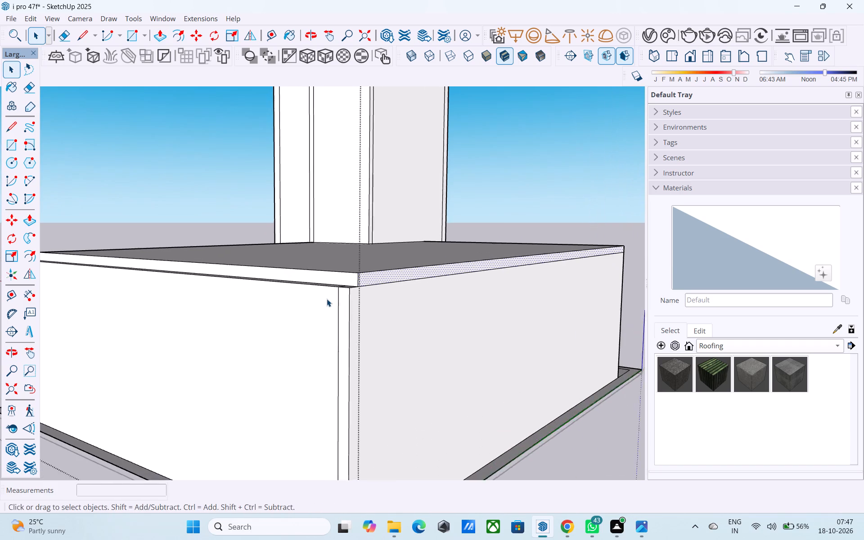
{"action": "scroll", "coordinate": [327, 299], "scroll_direction": "up", "scroll_amount": 2}
{"action": "left_click", "coordinate": [326, 277]}
{"action": "key", "text": "p"}
{"action": "double_click", "coordinate": [327, 277]}
Extend the slab edge above the partition wall beside the tall corner room 6", flush with that wall's outer face.
{"action": "middle_click_drag", "start_coordinate": [327, 277], "coordinate": [693, 268]}
{"action": "scroll", "coordinate": [691, 250], "scroll_direction": "down", "scroll_amount": 16}
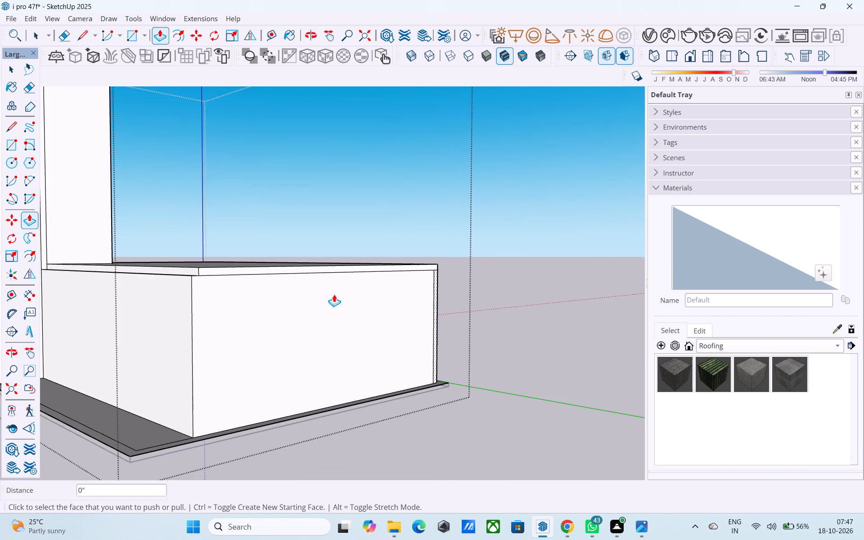
{"action": "middle_click_drag", "start_coordinate": [236, 285], "coordinate": [248, 356]}
{"action": "scroll", "coordinate": [248, 355], "scroll_direction": "down", "scroll_amount": 1}
{"action": "scroll", "coordinate": [153, 300], "scroll_direction": "up", "scroll_amount": 4}
{"action": "left_click", "coordinate": [200, 298]}
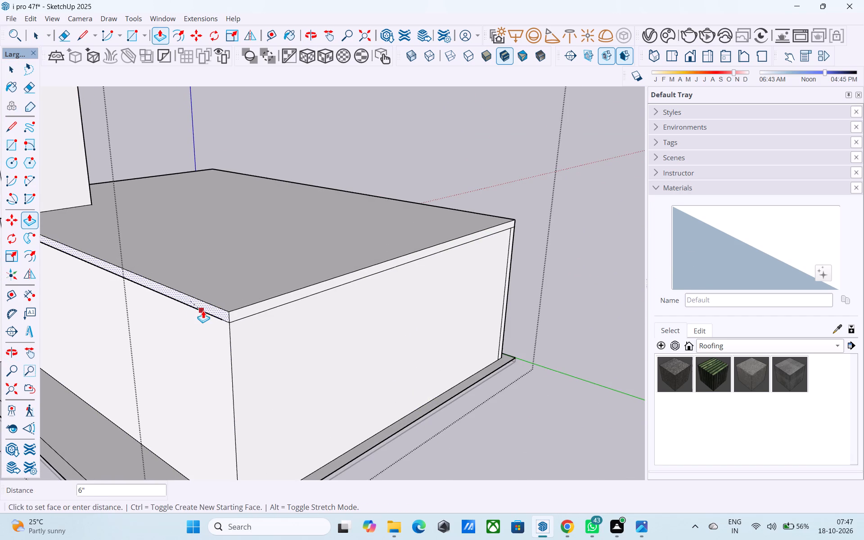
{"action": "left_click", "coordinate": [206, 316]}
{"action": "key", "text": "space"}
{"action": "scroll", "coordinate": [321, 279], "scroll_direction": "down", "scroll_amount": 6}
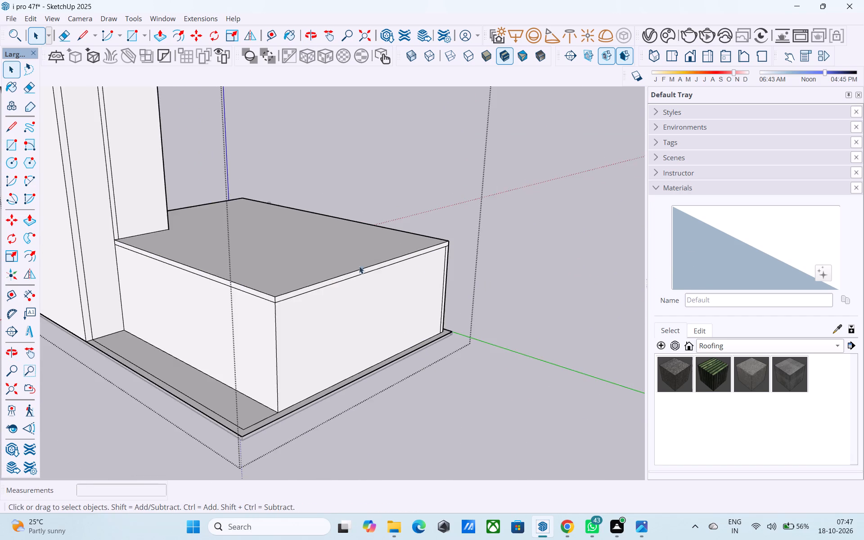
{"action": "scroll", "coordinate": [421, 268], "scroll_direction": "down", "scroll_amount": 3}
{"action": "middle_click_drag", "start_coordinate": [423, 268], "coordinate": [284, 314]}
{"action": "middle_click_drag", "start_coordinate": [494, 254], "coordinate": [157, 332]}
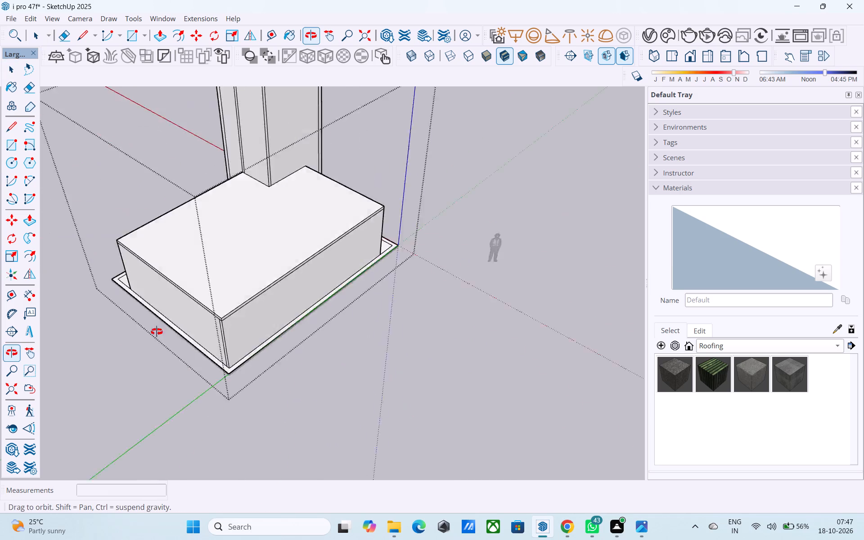
Examine the extended roof slab and its fit around the tall corner room from all sides of the building.
{"action": "middle_click_drag", "start_coordinate": [157, 332], "coordinate": [85, 344]}
{"action": "middle_click_drag", "start_coordinate": [117, 318], "coordinate": [140, 321], "text": "shift"}
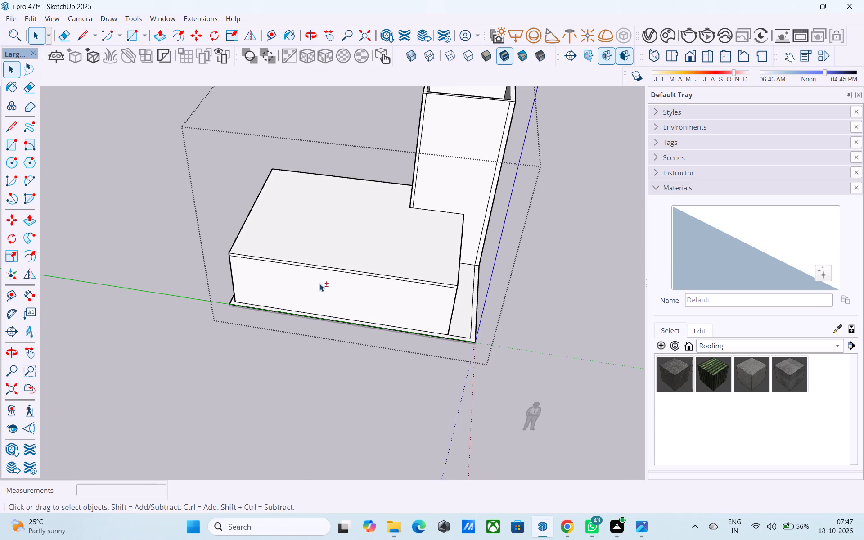
{"action": "middle_click_drag", "start_coordinate": [321, 284], "coordinate": [188, 258], "text": "shift"}
{"action": "middle_click_drag", "start_coordinate": [339, 314], "coordinate": [173, 267], "text": "shift"}
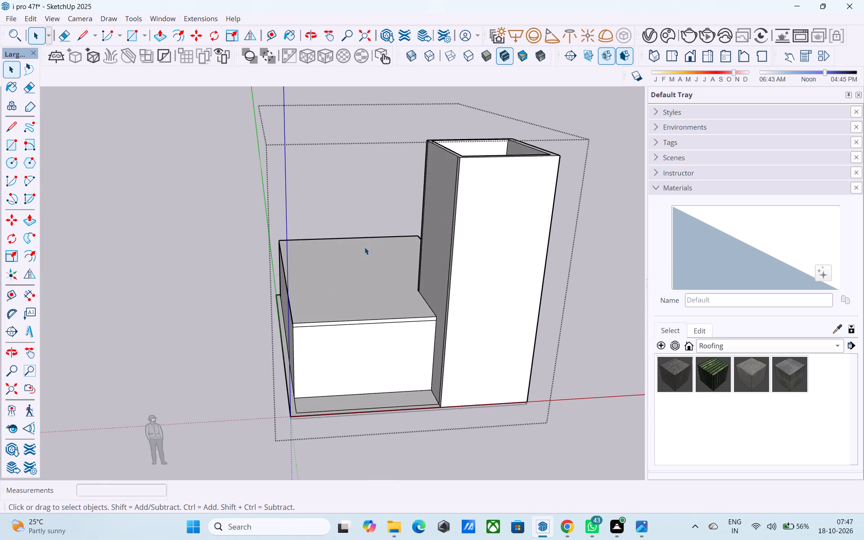
{"action": "middle_click_drag", "start_coordinate": [402, 259], "coordinate": [301, 399]}
{"action": "middle_click_drag", "start_coordinate": [316, 385], "coordinate": [310, 339]}
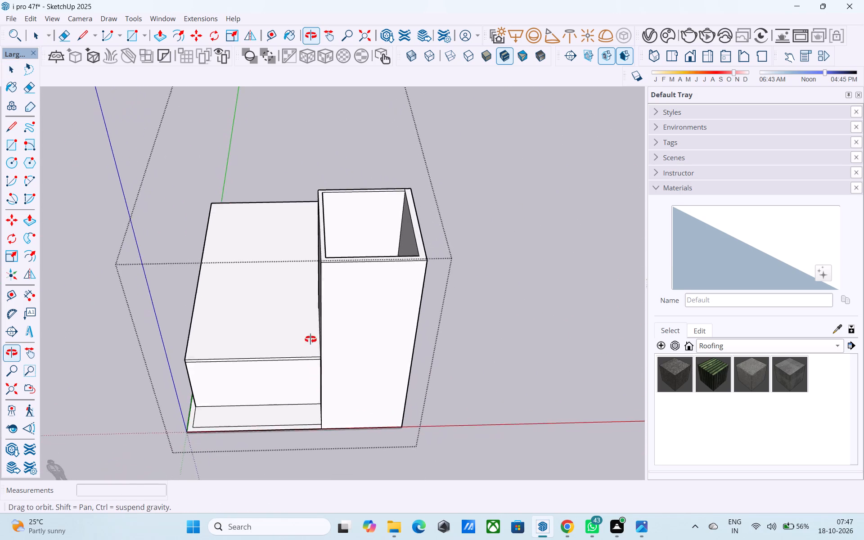
{"action": "middle_click_drag", "start_coordinate": [310, 339], "coordinate": [185, 238]}
{"action": "middle_click_drag", "start_coordinate": [293, 283], "coordinate": [167, 305], "text": "shift"}
{"action": "middle_click_drag", "start_coordinate": [280, 294], "coordinate": [418, 308]}
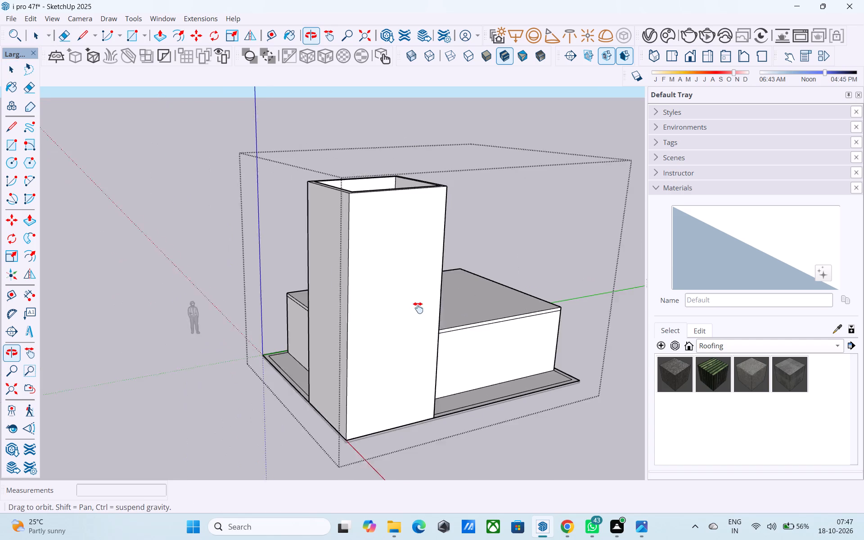
{"action": "middle_click_drag", "start_coordinate": [418, 308], "coordinate": [279, 322]}
{"action": "middle_click_drag", "start_coordinate": [369, 351], "coordinate": [329, 348], "text": "shift"}
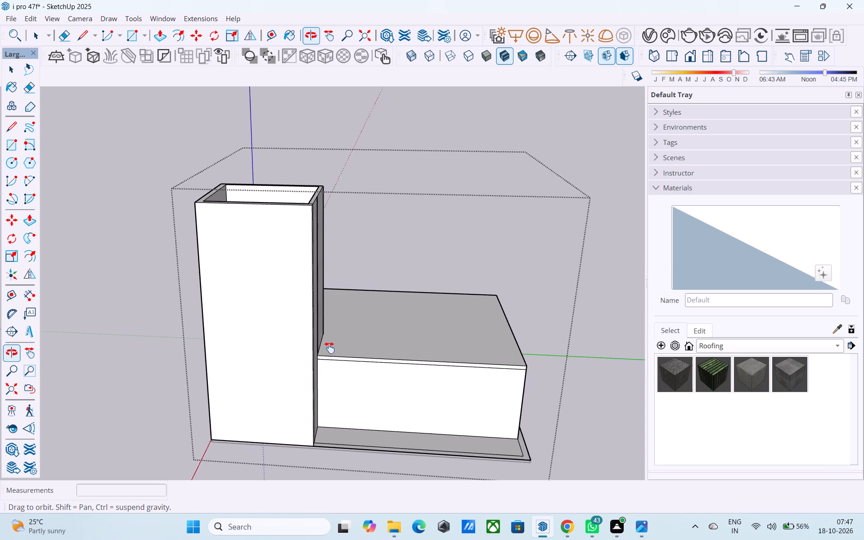
{"action": "middle_click_drag", "start_coordinate": [329, 348], "coordinate": [226, 418], "text": "shift"}
{"action": "middle_click_drag", "start_coordinate": [280, 386], "coordinate": [141, 432]}
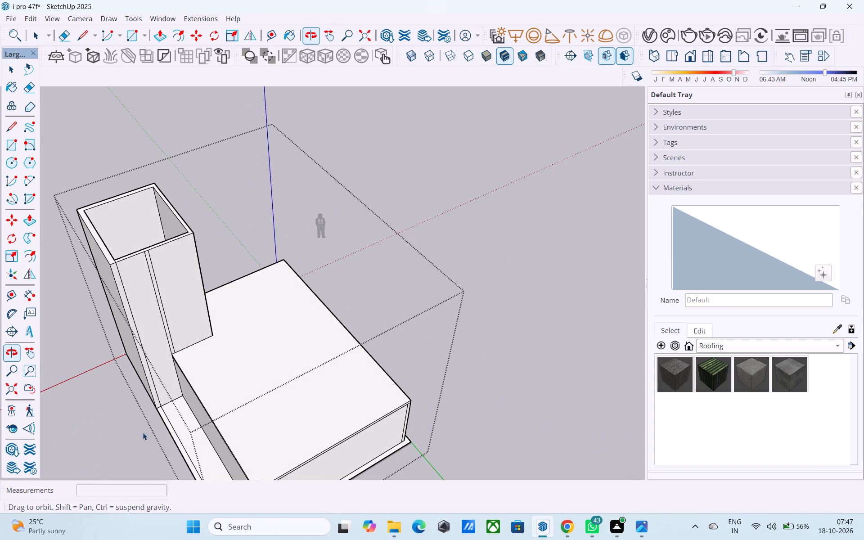
Offset the outline of the roof slab's top face 6" inward to form the wall border.
{"action": "scroll", "coordinate": [210, 423], "scroll_direction": "up", "scroll_amount": 3}
{"action": "left_click", "coordinate": [251, 405]}
{"action": "key", "text": "f"}
{"action": "left_click", "coordinate": [262, 390]}
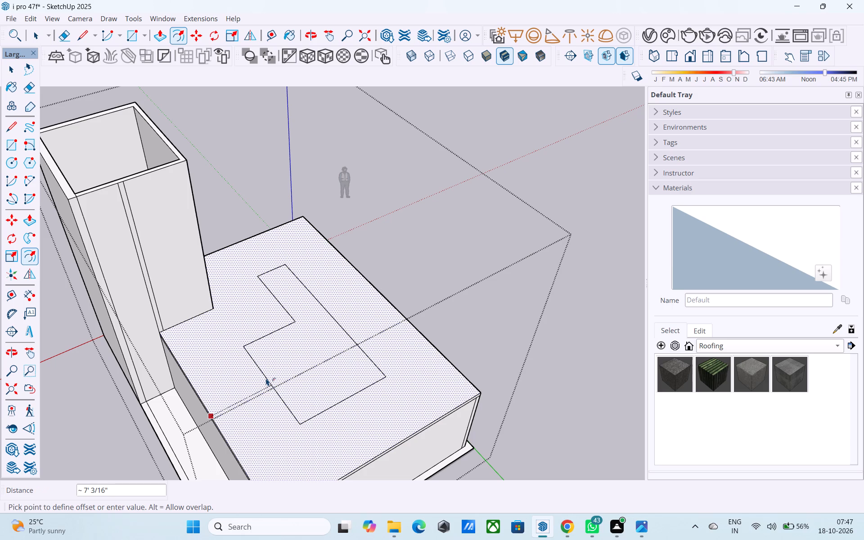
{"action": "type", "text": "6\""}
{"action": "key", "text": "Return"}
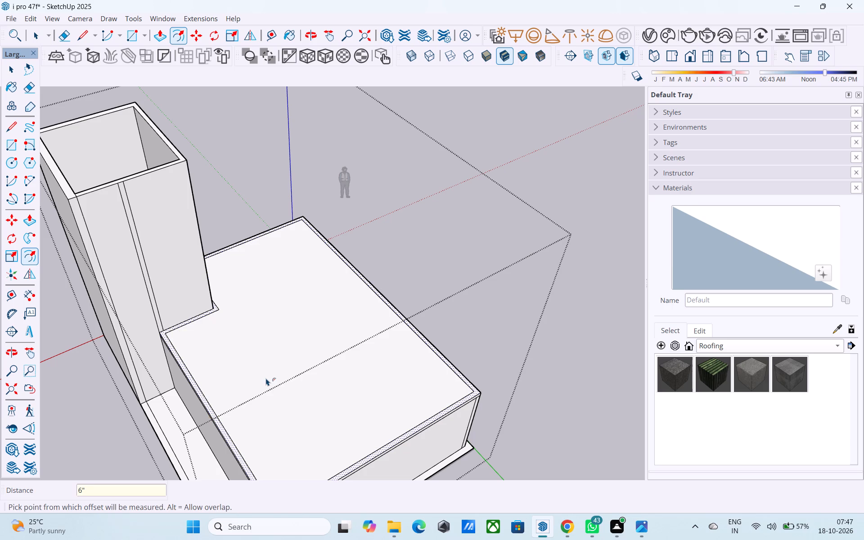
{"action": "key", "text": "space"}
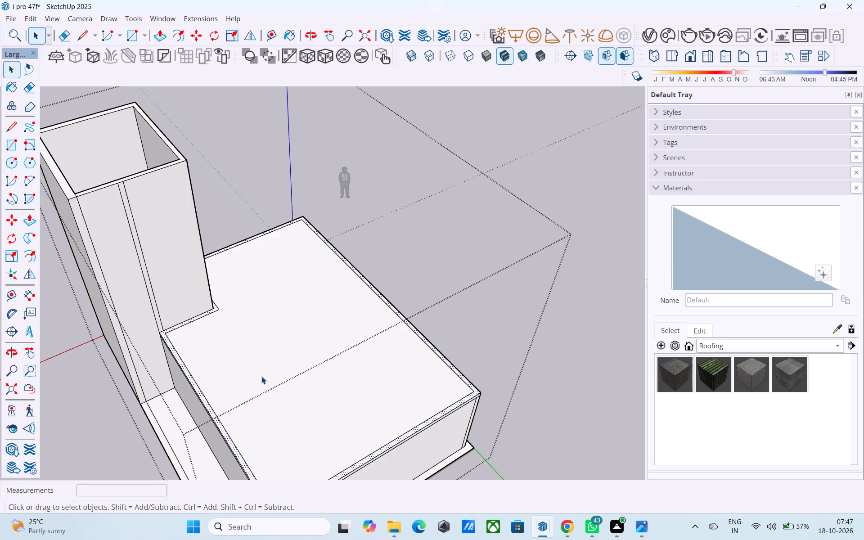
Push/Pull the 6" border on the roof slab up 10' to raise the upper-floor walls.
{"action": "scroll", "coordinate": [258, 378], "scroll_direction": "up", "scroll_amount": 1}
{"action": "scroll", "coordinate": [207, 418], "scroll_direction": "up", "scroll_amount": 8}
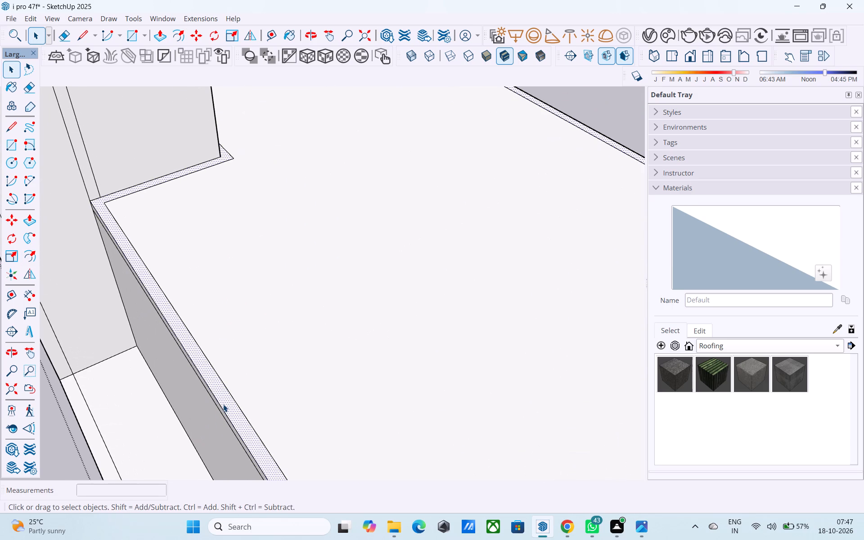
{"action": "left_click", "coordinate": [223, 403]}
{"action": "key", "text": "p"}
{"action": "left_click", "coordinate": [223, 403]}
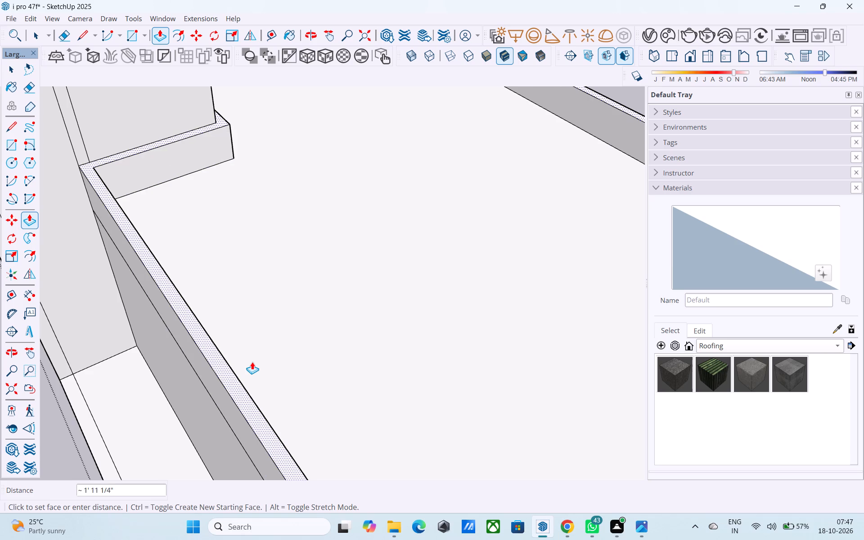
{"action": "type", "text": "10"}
{"action": "key", "text": "apostrophe"}
{"action": "key", "text": "Return"}
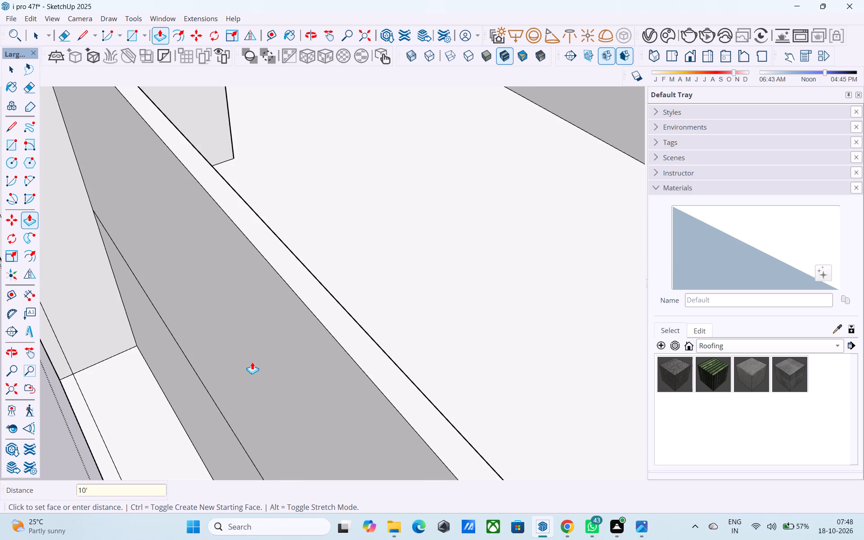
{"action": "key", "text": "space"}
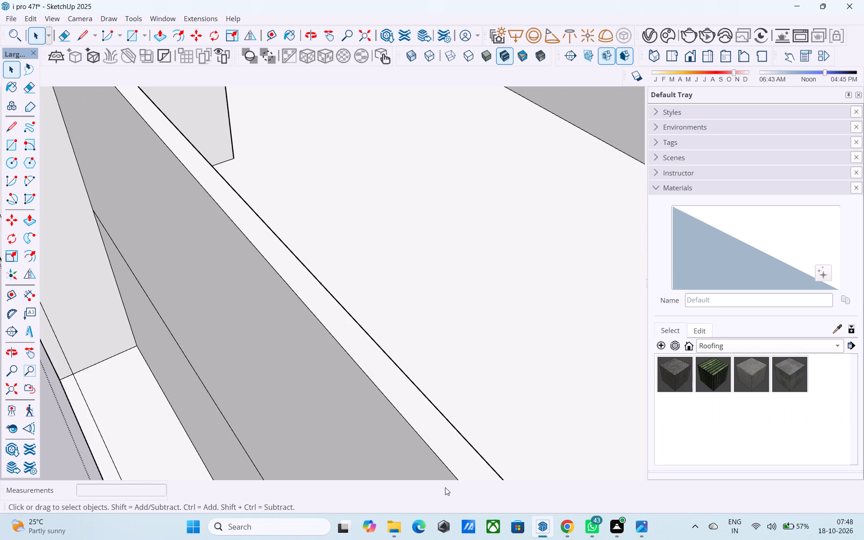
Examine the new upper-floor walls and the corner where they meet the tall room from all sides.
{"action": "middle_click_drag", "start_coordinate": [448, 418], "coordinate": [483, 365]}
{"action": "scroll", "coordinate": [480, 363], "scroll_direction": "down", "scroll_amount": 15}
{"action": "middle_click_drag", "start_coordinate": [473, 392], "coordinate": [546, 329]}
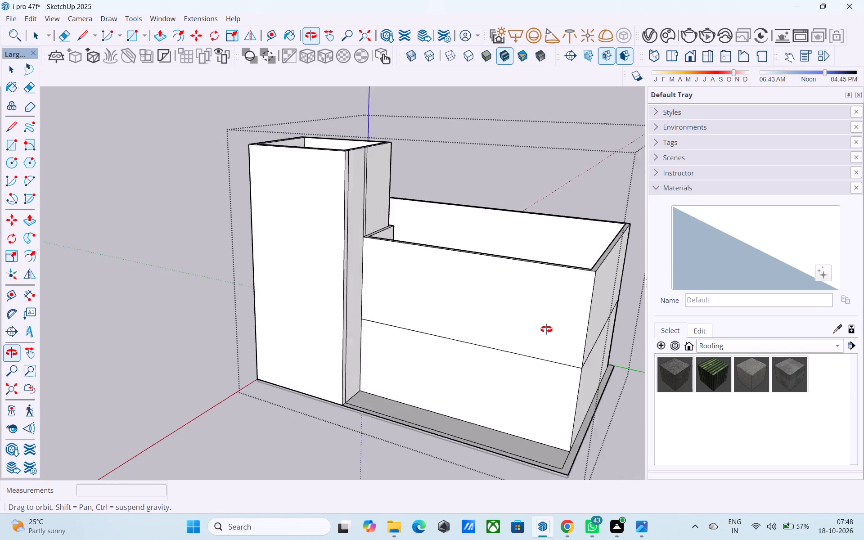
{"action": "middle_click_drag", "start_coordinate": [546, 329], "coordinate": [300, 299]}
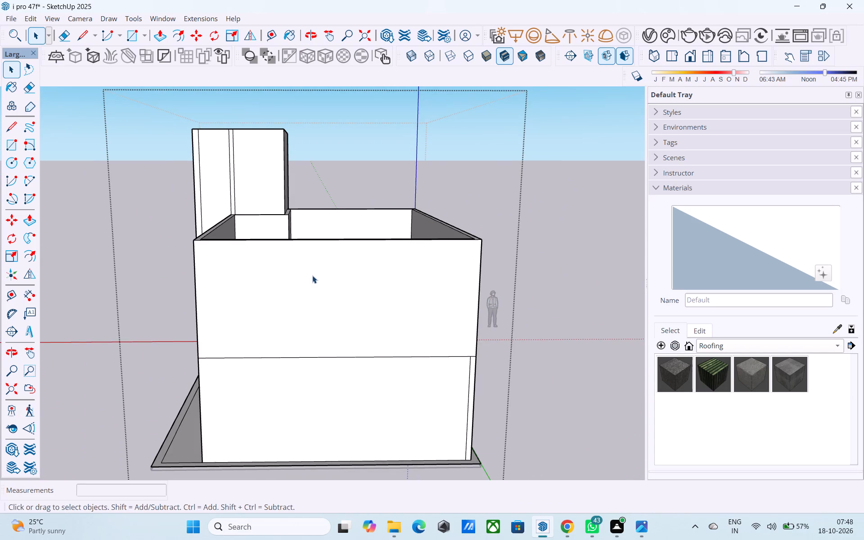
{"action": "scroll", "coordinate": [312, 275], "scroll_direction": "down", "scroll_amount": 4}
{"action": "middle_click_drag", "start_coordinate": [256, 248], "coordinate": [491, 270]}
{"action": "middle_click_drag", "start_coordinate": [291, 298], "coordinate": [675, 270]}
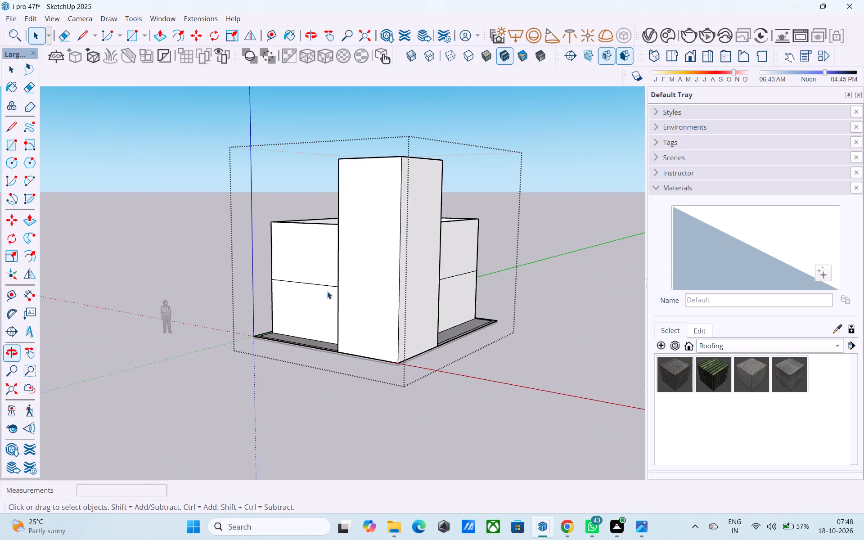
{"action": "middle_click_drag", "start_coordinate": [324, 292], "coordinate": [546, 287]}
{"action": "scroll", "coordinate": [332, 115], "scroll_direction": "up", "scroll_amount": 5}
{"action": "middle_click_drag", "start_coordinate": [325, 126], "coordinate": [615, 277]}
{"action": "middle_click_drag", "start_coordinate": [392, 270], "coordinate": [531, 254]}
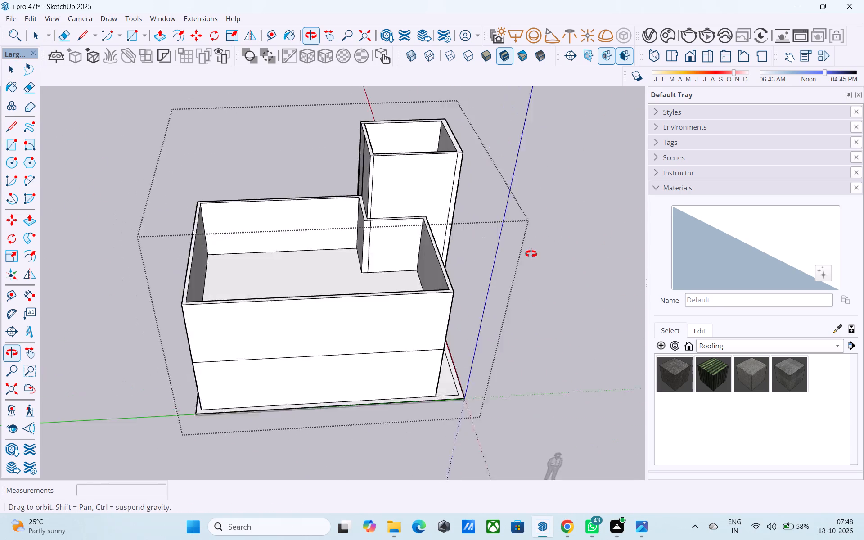
{"action": "middle_click_drag", "start_coordinate": [531, 254], "coordinate": [487, 218]}
Erase the stray vertical edge on the upper wall's inner face at the notch beside the tall corner room.
{"action": "scroll", "coordinate": [377, 247], "scroll_direction": "up", "scroll_amount": 9}
{"action": "middle_click_drag", "start_coordinate": [347, 227], "coordinate": [363, 292]}
{"action": "scroll", "coordinate": [380, 279], "scroll_direction": "up", "scroll_amount": 2}
{"action": "key", "text": "e"}
{"action": "left_click_drag", "start_coordinate": [382, 279], "coordinate": [392, 285]}
Draw a 6" line across the upper wall's top at each end of the L-shaped section wrapping the tall corner room.
{"action": "scroll", "coordinate": [392, 284], "scroll_direction": "down", "scroll_amount": 3}
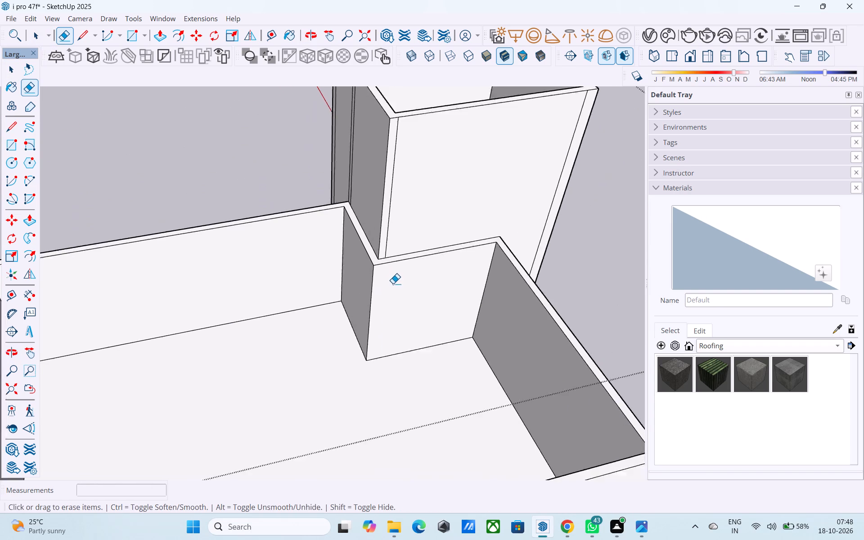
{"action": "scroll", "coordinate": [393, 283], "scroll_direction": "down", "scroll_amount": 8}
{"action": "middle_click_drag", "start_coordinate": [336, 316], "coordinate": [367, 315]}
{"action": "scroll", "coordinate": [362, 270], "scroll_direction": "up", "scroll_amount": 6}
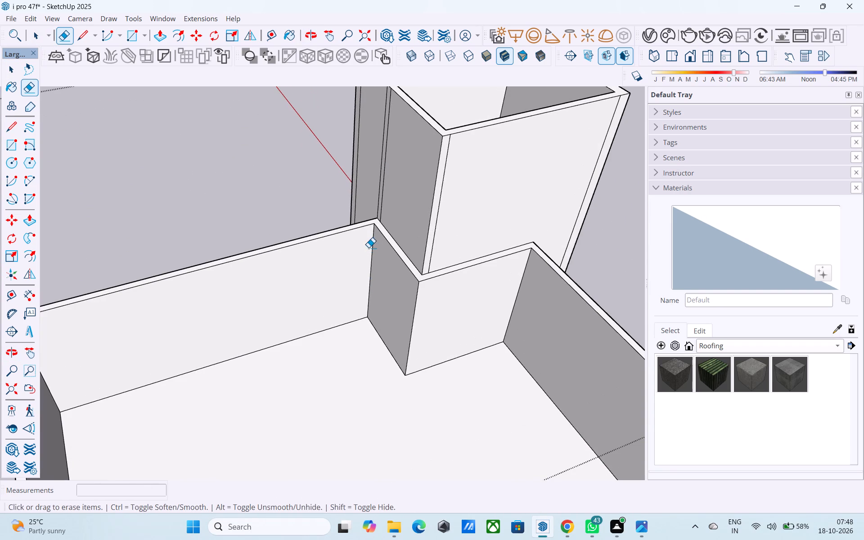
{"action": "key", "text": "l"}
{"action": "left_click", "coordinate": [371, 222]}
{"action": "left_click", "coordinate": [381, 224]}
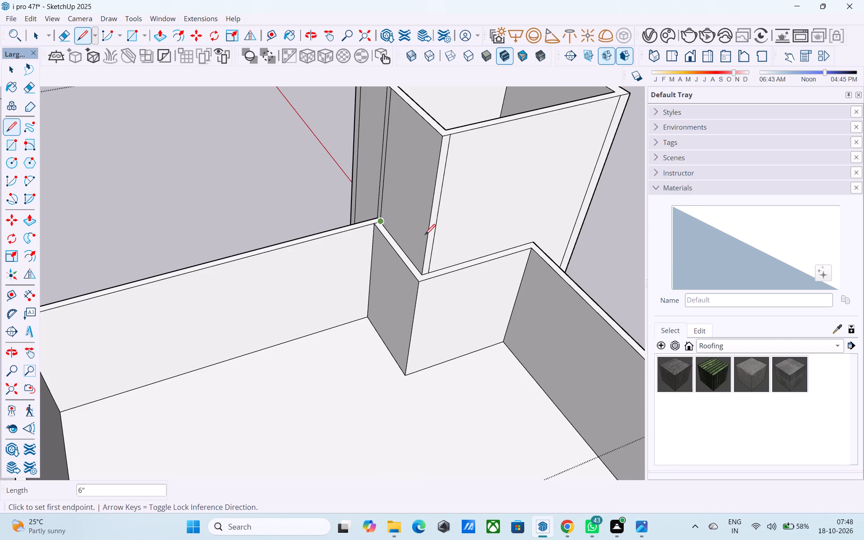
{"action": "left_click", "coordinate": [533, 253]}
{"action": "left_click", "coordinate": [524, 245]}
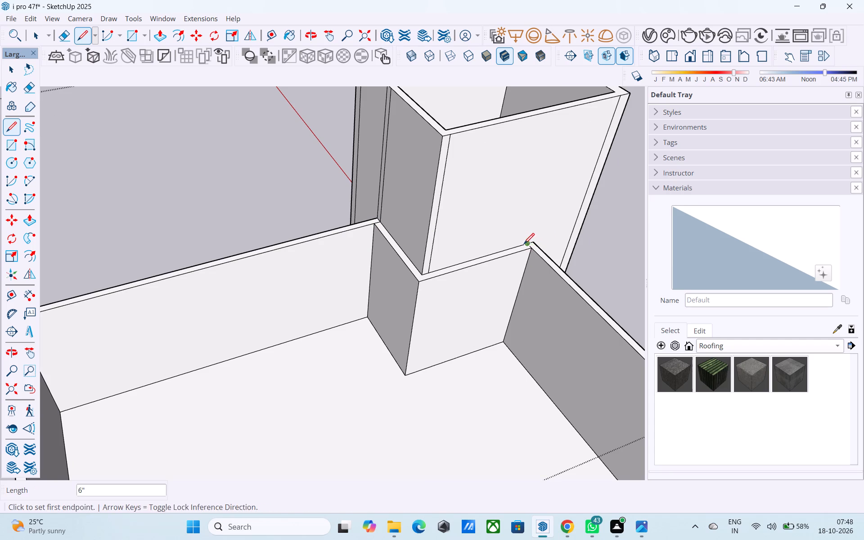
Push the L-shaped wall section against the tall corner room down 10' to the roof slab.
{"action": "key", "text": "space"}
{"action": "left_click", "coordinate": [522, 248]}
{"action": "key", "text": "p"}
{"action": "left_click", "coordinate": [521, 248]}
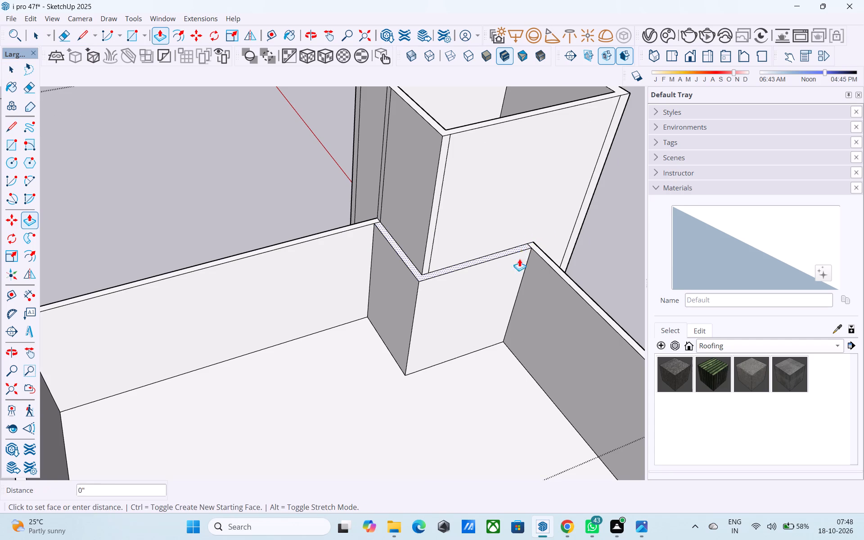
{"action": "left_click", "coordinate": [500, 409]}
Erase the leftover floor and vertical edges where the L-shaped wall section stood beside the tall corner room.
{"action": "scroll", "coordinate": [378, 353], "scroll_direction": "up", "scroll_amount": 5}
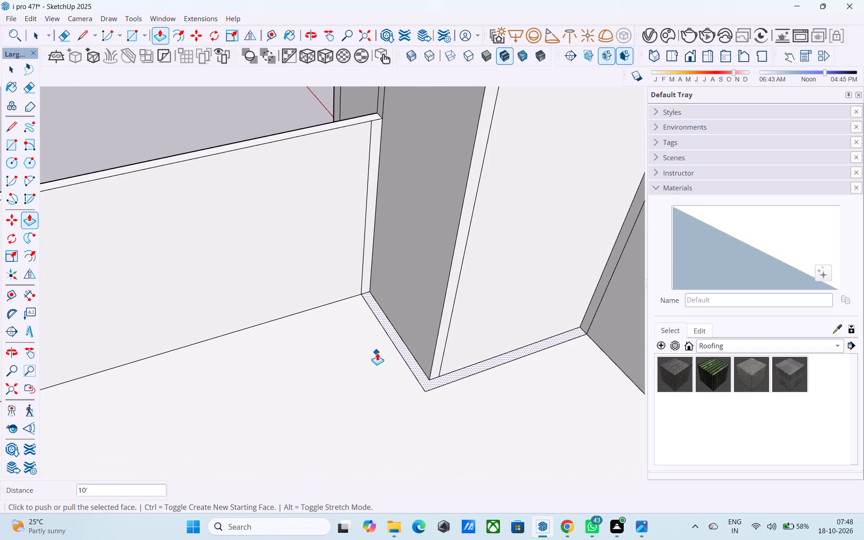
{"action": "key", "text": "e"}
{"action": "left_click", "coordinate": [389, 337]}
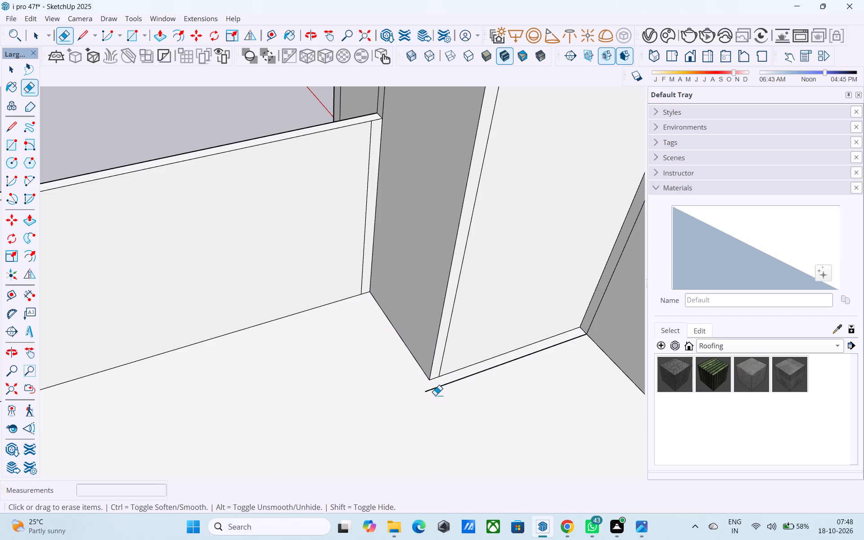
{"action": "left_click", "coordinate": [435, 390]}
{"action": "left_click", "coordinate": [440, 372]}
{"action": "left_click", "coordinate": [365, 247]}
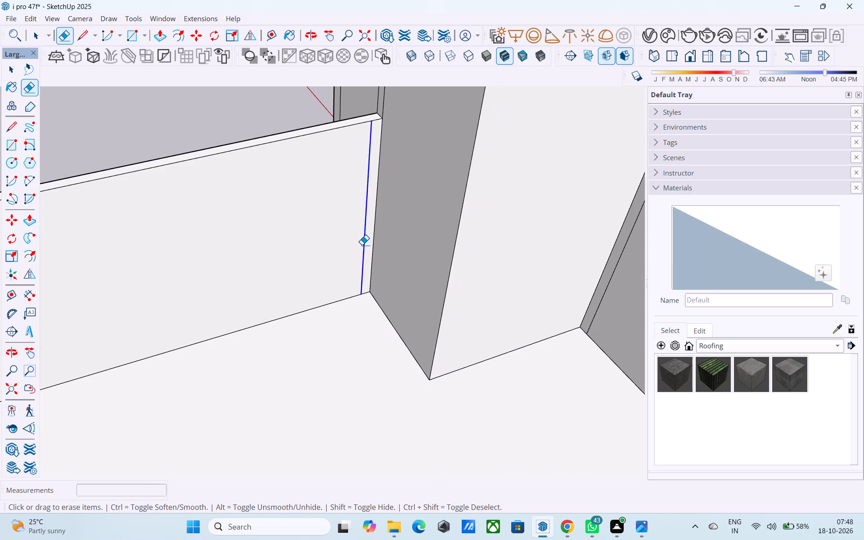
{"action": "left_click", "coordinate": [598, 308]}
Examine the upper-floor walls from outside, including the horizontal edges separating the two storeys.
{"action": "scroll", "coordinate": [526, 333], "scroll_direction": "down", "scroll_amount": 5}
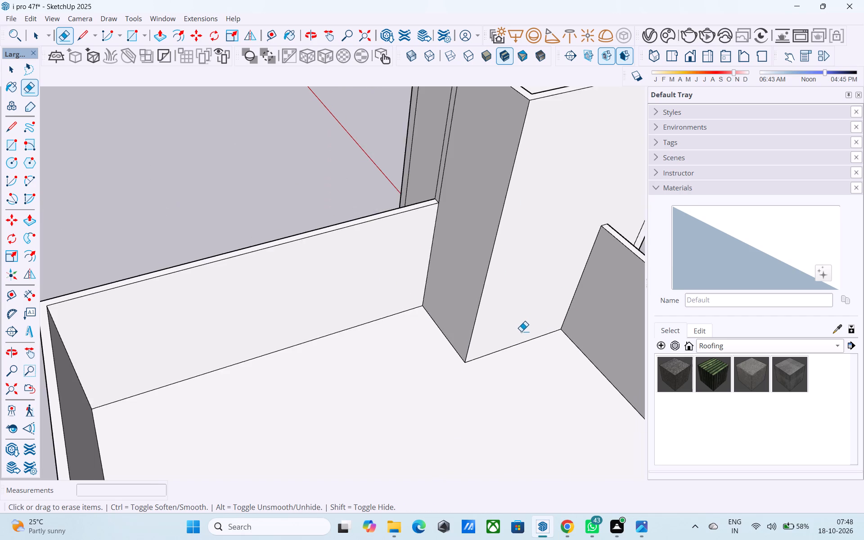
{"action": "scroll", "coordinate": [508, 328], "scroll_direction": "down", "scroll_amount": 9}
{"action": "middle_click_drag", "start_coordinate": [373, 334], "coordinate": [690, 291]}
{"action": "middle_click_drag", "start_coordinate": [439, 315], "coordinate": [634, 227]}
{"action": "middle_click_drag", "start_coordinate": [329, 293], "coordinate": [439, 286]}
{"action": "scroll", "coordinate": [413, 283], "scroll_direction": "up", "scroll_amount": 4}
{"action": "middle_click_drag", "start_coordinate": [343, 272], "coordinate": [595, 296]}
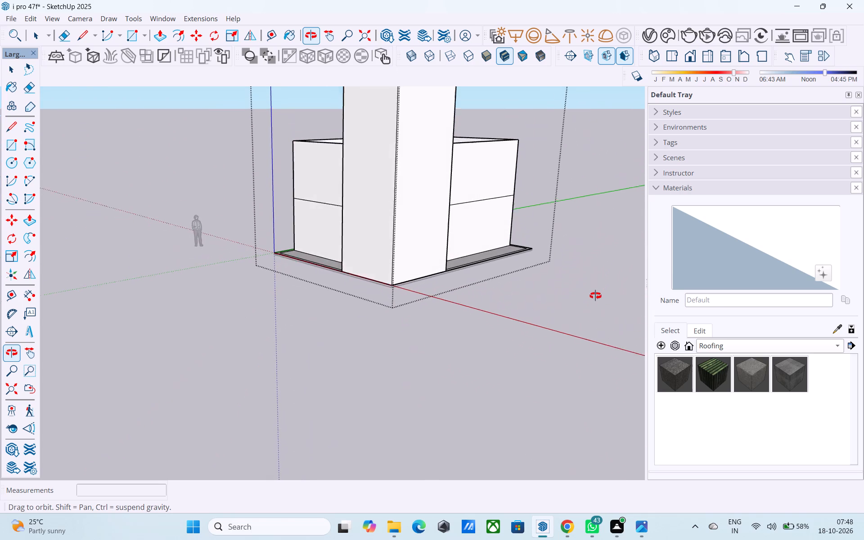
{"action": "middle_click_drag", "start_coordinate": [595, 296], "coordinate": [332, 318]}
{"action": "scroll", "coordinate": [382, 235], "scroll_direction": "up", "scroll_amount": 6}
{"action": "scroll", "coordinate": [135, 279], "scroll_direction": "down", "scroll_amount": 5}
{"action": "middle_click_drag", "start_coordinate": [403, 265], "coordinate": [297, 321]}
{"action": "scroll", "coordinate": [302, 327], "scroll_direction": "up", "scroll_amount": 5}
{"action": "scroll", "coordinate": [306, 321], "scroll_direction": "down", "scroll_amount": 1}
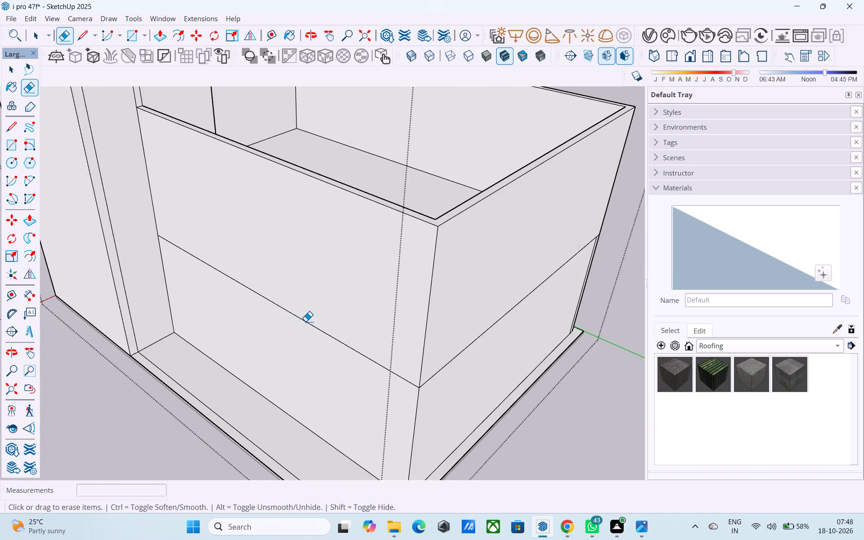
{"action": "middle_click_drag", "start_coordinate": [303, 325], "coordinate": [329, 264]}
{"action": "scroll", "coordinate": [161, 316], "scroll_direction": "down", "scroll_amount": 3}
{"action": "middle_click_drag", "start_coordinate": [339, 270], "coordinate": [295, 348]}
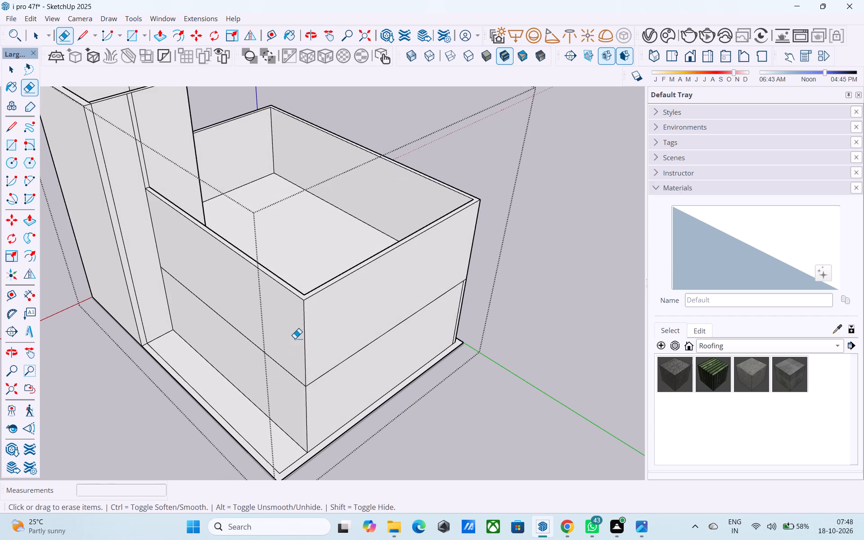
{"action": "middle_click_drag", "start_coordinate": [295, 338], "coordinate": [269, 328]}
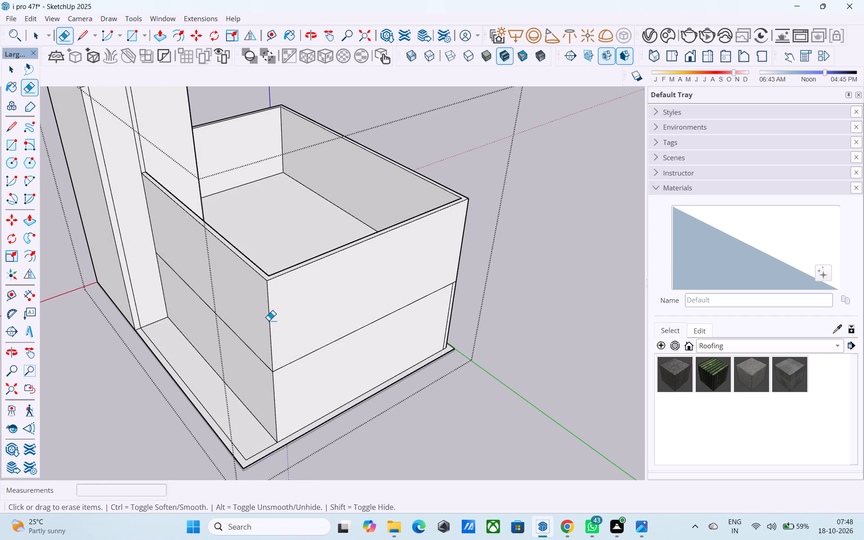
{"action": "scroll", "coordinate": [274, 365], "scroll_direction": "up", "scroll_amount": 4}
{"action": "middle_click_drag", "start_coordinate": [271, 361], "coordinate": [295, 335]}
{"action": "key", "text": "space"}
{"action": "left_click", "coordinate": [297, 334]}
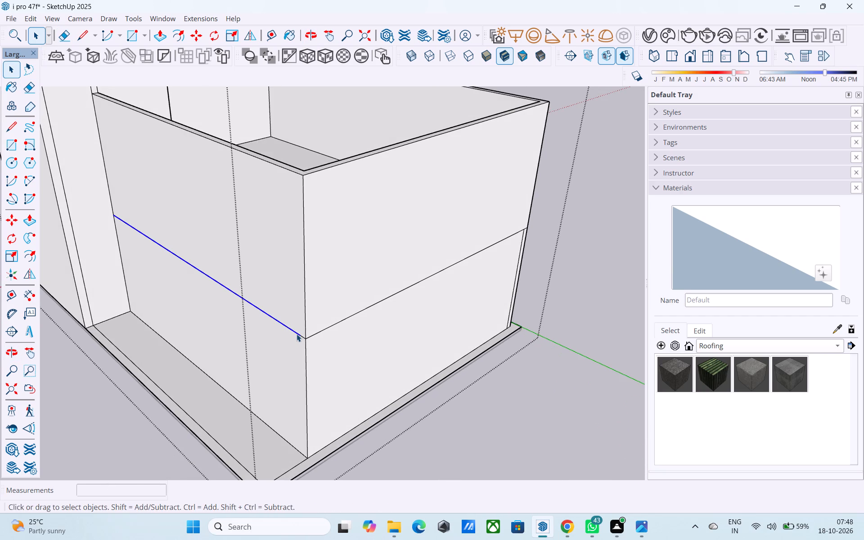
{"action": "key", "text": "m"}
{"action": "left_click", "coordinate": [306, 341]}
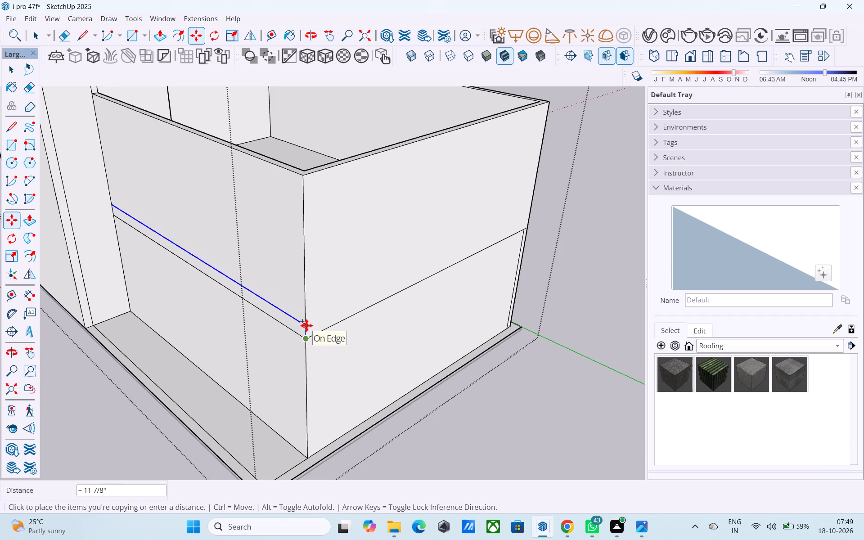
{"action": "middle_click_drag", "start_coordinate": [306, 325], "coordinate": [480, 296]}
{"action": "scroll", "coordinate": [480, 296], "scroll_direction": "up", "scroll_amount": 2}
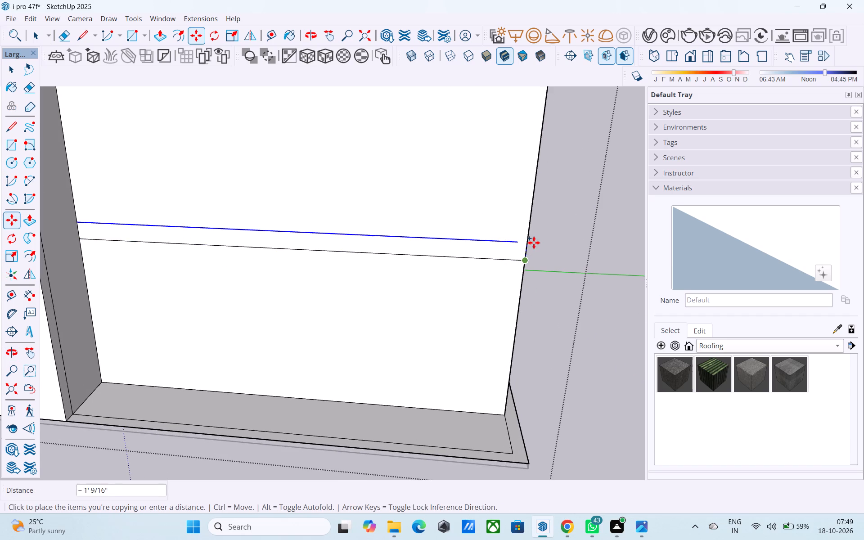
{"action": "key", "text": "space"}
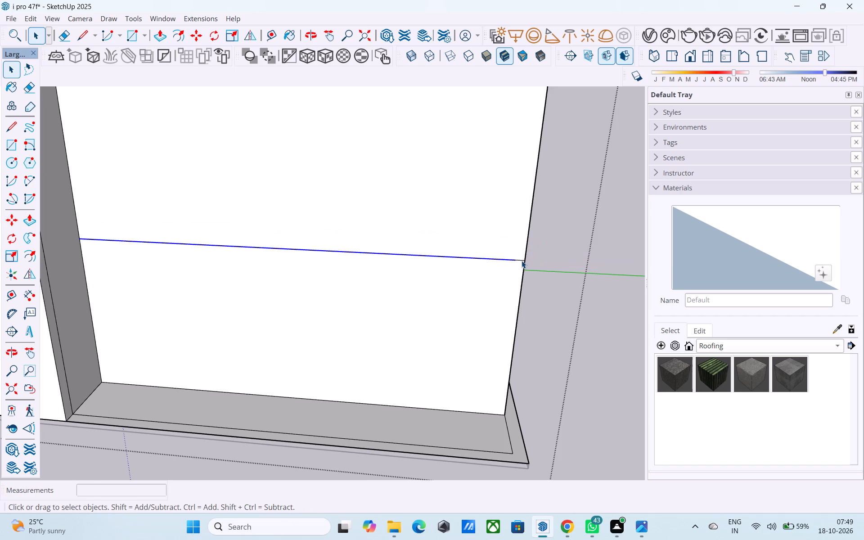
Copy the horizontal storey-dividing edges on two adjoining outer walls 6" upward.
{"action": "left_click", "coordinate": [522, 261], "text": "shift"}
{"action": "key", "text": "m"}
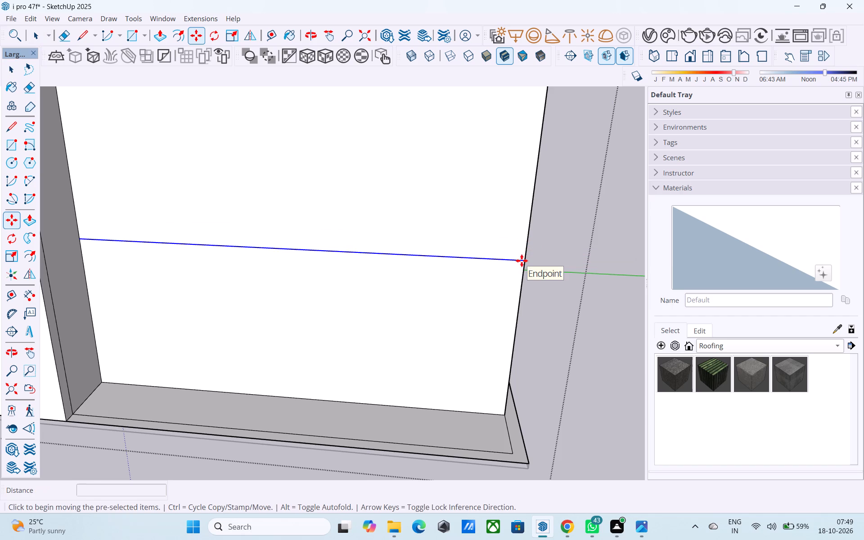
{"action": "left_click", "coordinate": [526, 262]}
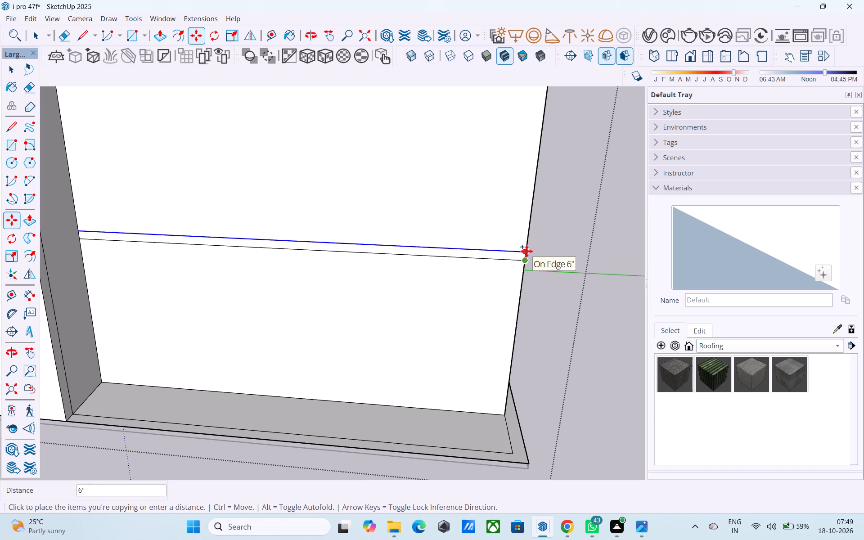
{"action": "left_click", "coordinate": [526, 251]}
{"action": "middle_click_drag", "start_coordinate": [526, 250], "coordinate": [458, 250]}
{"action": "scroll", "coordinate": [526, 250], "scroll_direction": "up", "scroll_amount": 1}
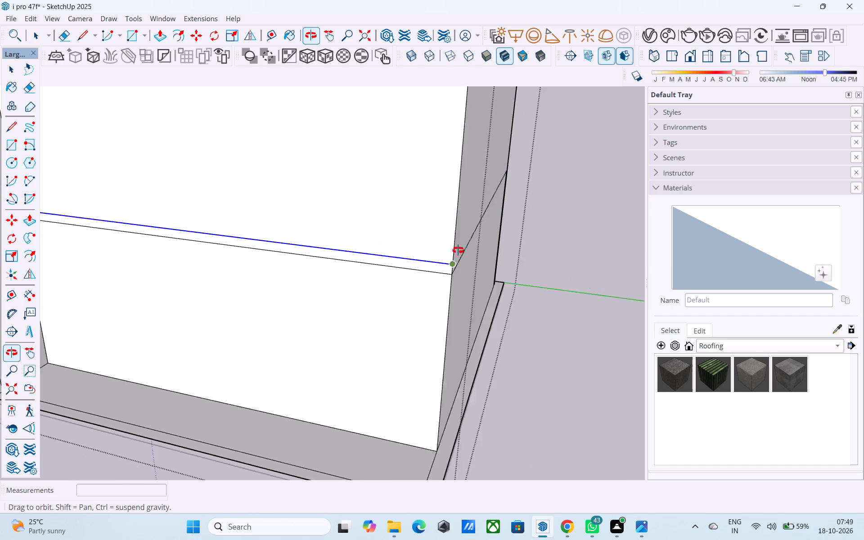
{"action": "middle_click_drag", "start_coordinate": [458, 250], "coordinate": [387, 250]}
{"action": "key", "text": "space"}
{"action": "left_click", "coordinate": [311, 281]}
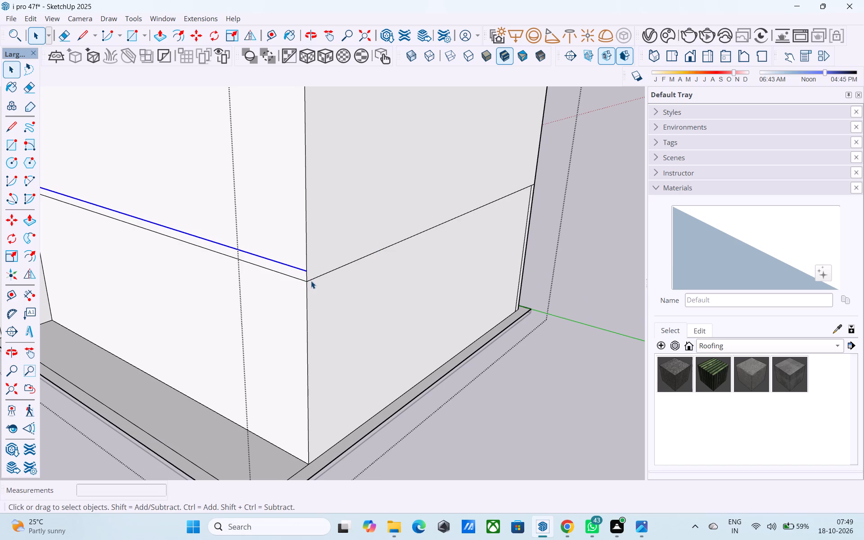
{"action": "key", "text": "m"}
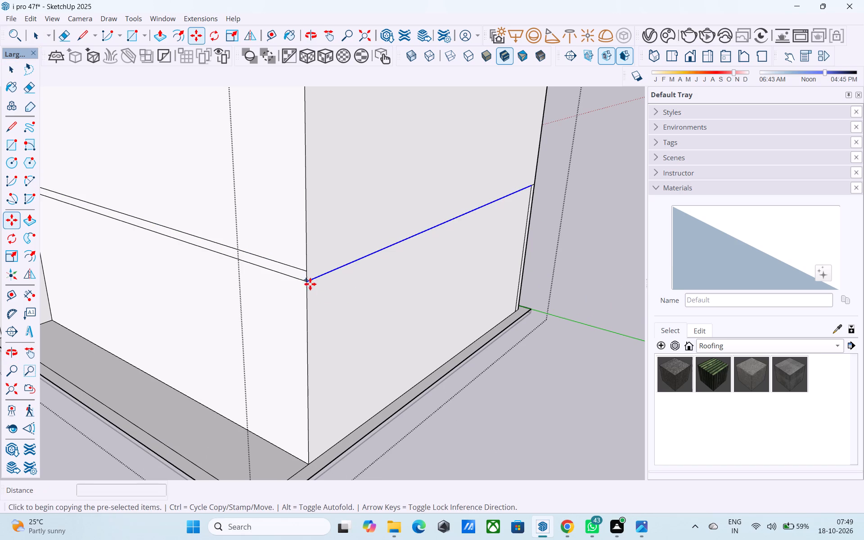
{"action": "left_click", "coordinate": [306, 286]}
{"action": "left_click", "coordinate": [305, 275]}
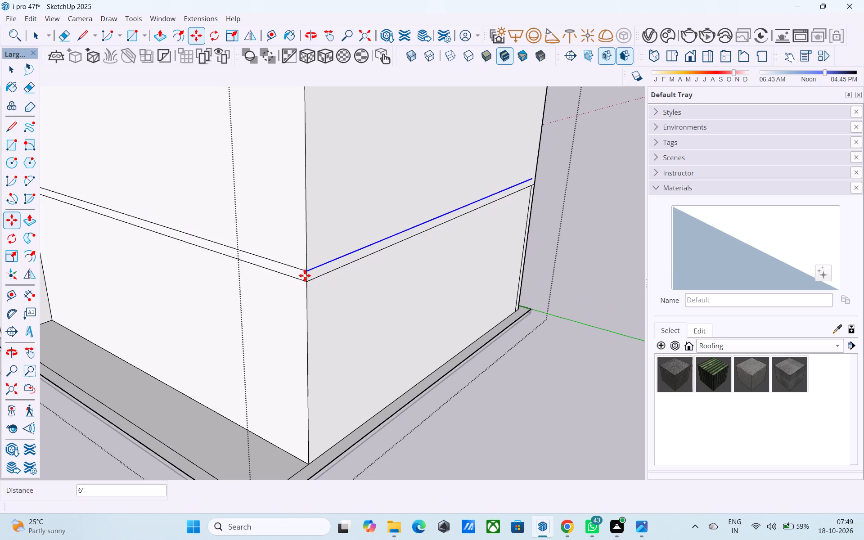
Continue the upper 6" band line around the corner and across the full length of the next outer wall.
{"action": "scroll", "coordinate": [304, 299], "scroll_direction": "down", "scroll_amount": 5}
{"action": "key", "text": "space"}
{"action": "scroll", "coordinate": [306, 306], "scroll_direction": "down", "scroll_amount": 5}
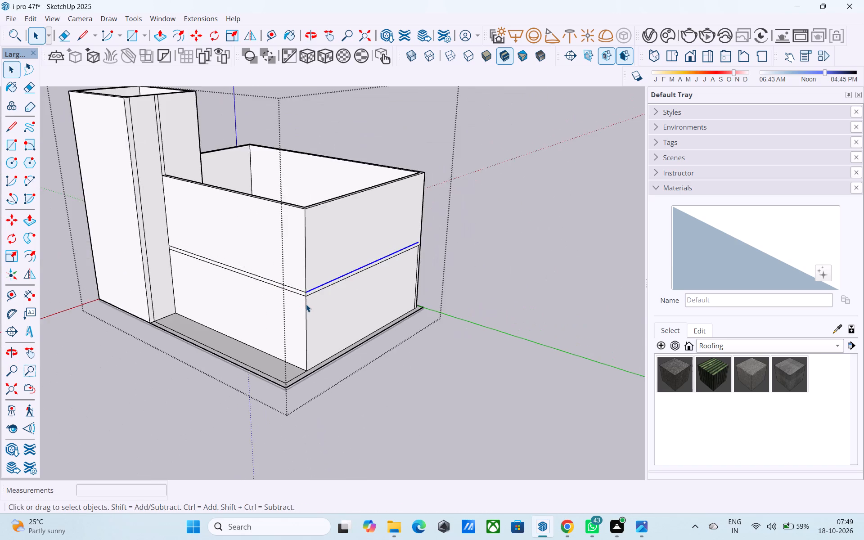
{"action": "scroll", "coordinate": [306, 304], "scroll_direction": "down", "scroll_amount": 4}
{"action": "middle_click_drag", "start_coordinate": [306, 301], "coordinate": [192, 367]}
{"action": "middle_click_drag", "start_coordinate": [191, 359], "coordinate": [360, 356], "text": "shift"}
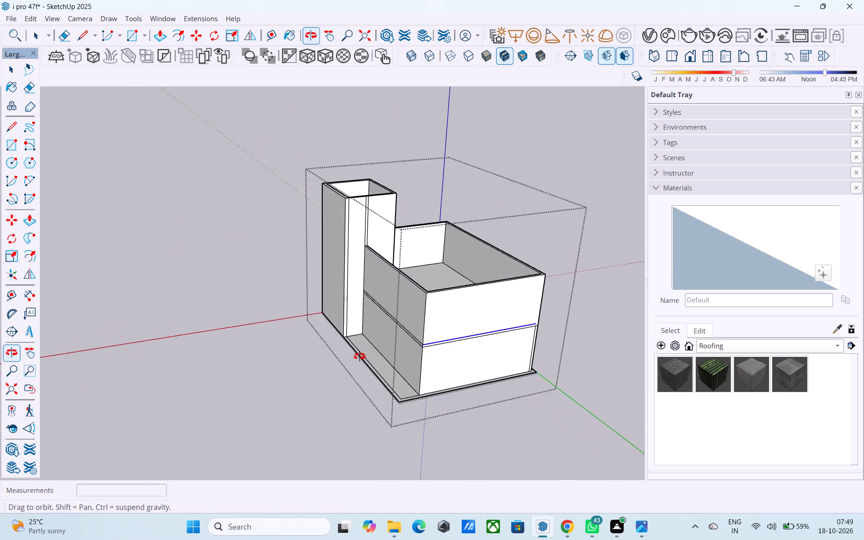
{"action": "middle_click_drag", "start_coordinate": [360, 356], "coordinate": [153, 354], "text": "shift"}
{"action": "middle_click_drag", "start_coordinate": [373, 353], "coordinate": [217, 333], "text": "shift"}
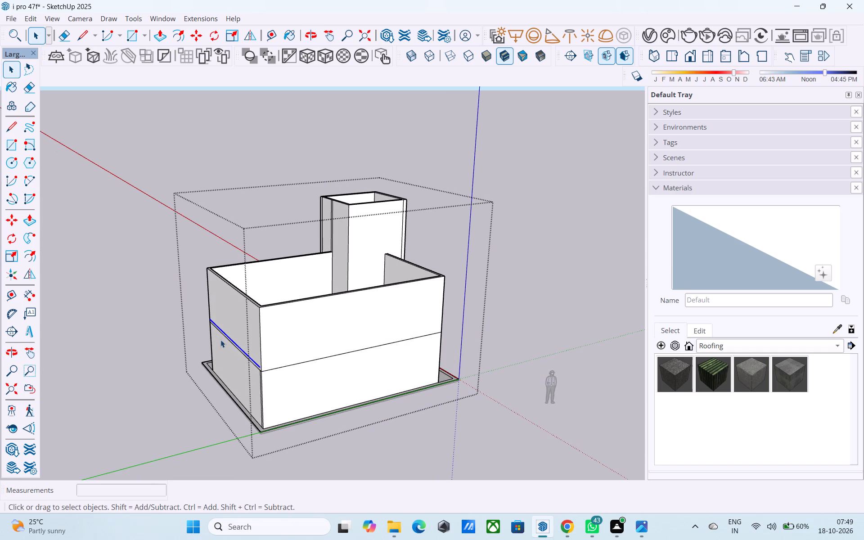
{"action": "middle_click_drag", "start_coordinate": [289, 362], "coordinate": [314, 353]}
{"action": "scroll", "coordinate": [256, 367], "scroll_direction": "up", "scroll_amount": 7}
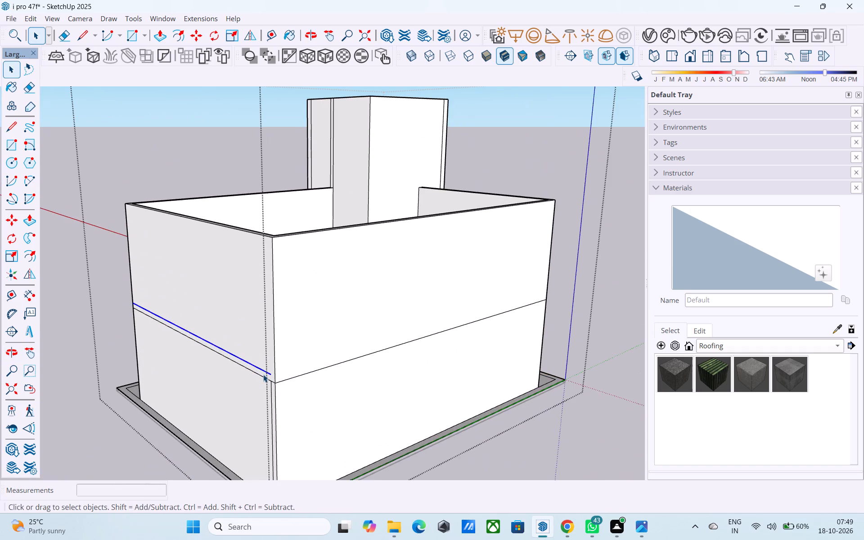
{"action": "scroll", "coordinate": [263, 374], "scroll_direction": "up", "scroll_amount": 4}
{"action": "key", "text": "l"}
{"action": "left_click", "coordinate": [274, 373]}
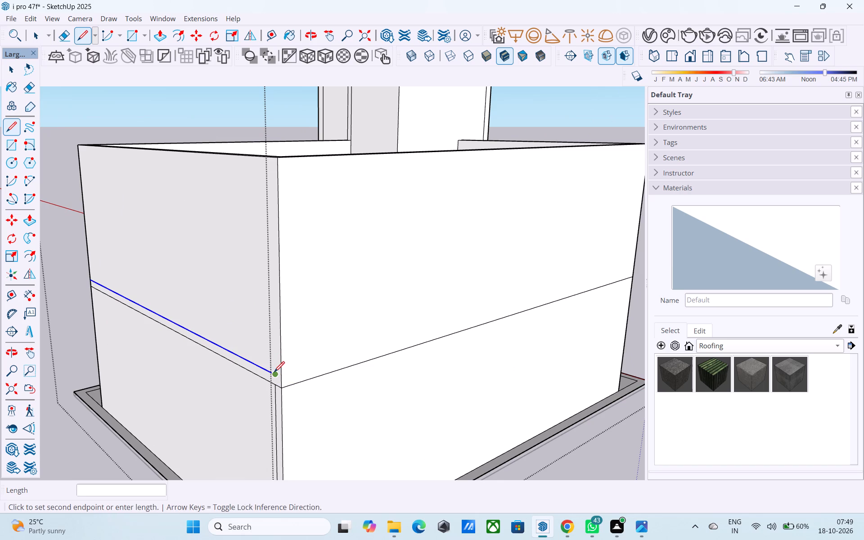
{"action": "left_click", "coordinate": [281, 378]}
{"action": "left_click", "coordinate": [280, 377]}
{"action": "scroll", "coordinate": [280, 377], "scroll_direction": "down", "scroll_amount": 5}
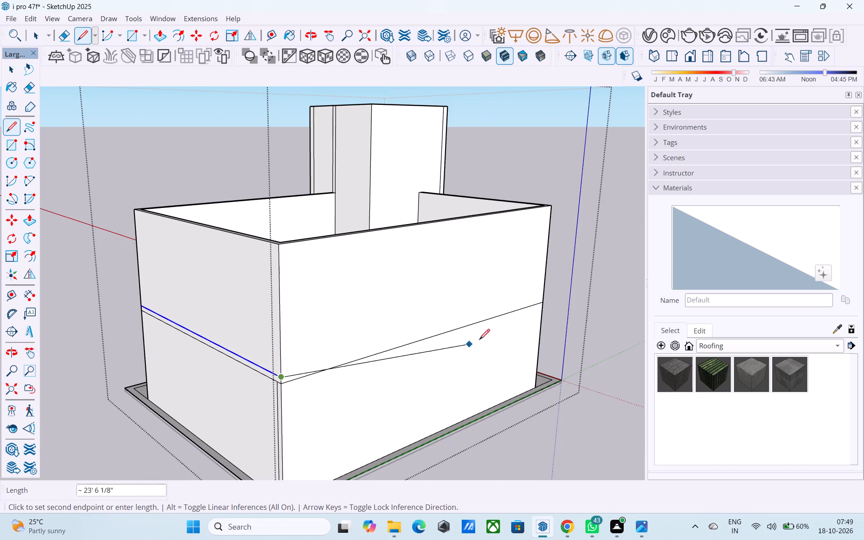
{"action": "left_click", "coordinate": [546, 298]}
Draw the upper band line along the adjoining short wall, from the outer corner to its end beside the tall corner room.
{"action": "middle_click_drag", "start_coordinate": [544, 302], "coordinate": [459, 335]}
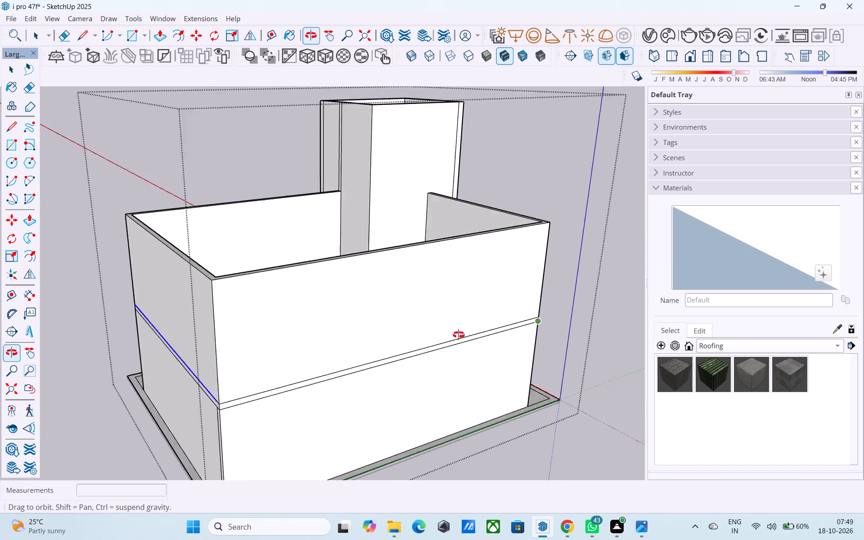
{"action": "middle_click_drag", "start_coordinate": [459, 335], "coordinate": [215, 348]}
{"action": "scroll", "coordinate": [262, 419], "scroll_direction": "up", "scroll_amount": 3}
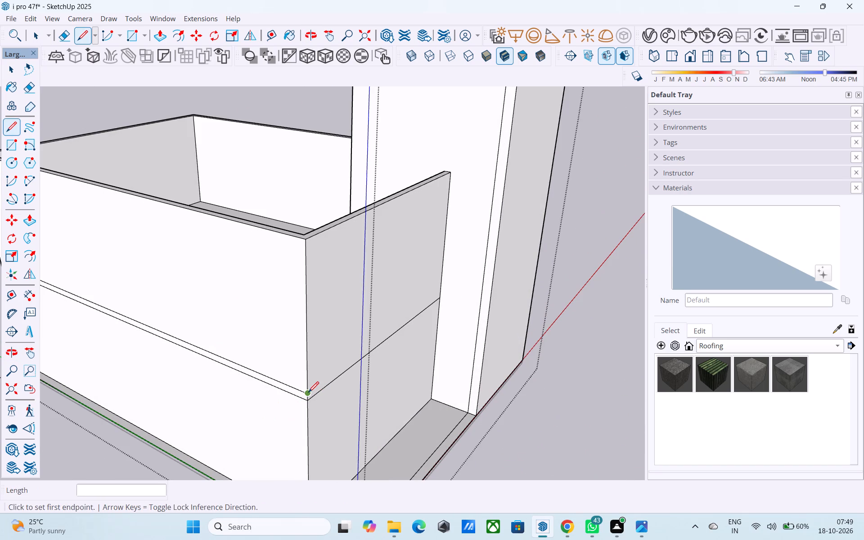
{"action": "left_click", "coordinate": [308, 393]}
{"action": "left_click", "coordinate": [441, 293]}
{"action": "key", "text": "space"}
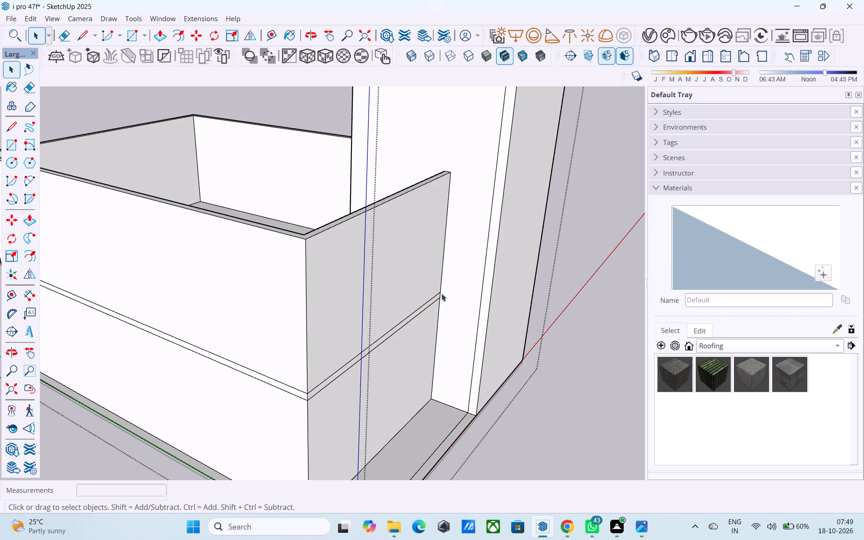
Examine the band lines around the outer walls and the open top of the upper floor from several sides.
{"action": "scroll", "coordinate": [443, 295], "scroll_direction": "down", "scroll_amount": 4}
{"action": "middle_click_drag", "start_coordinate": [508, 336], "coordinate": [198, 346]}
{"action": "middle_click_drag", "start_coordinate": [454, 333], "coordinate": [148, 337]}
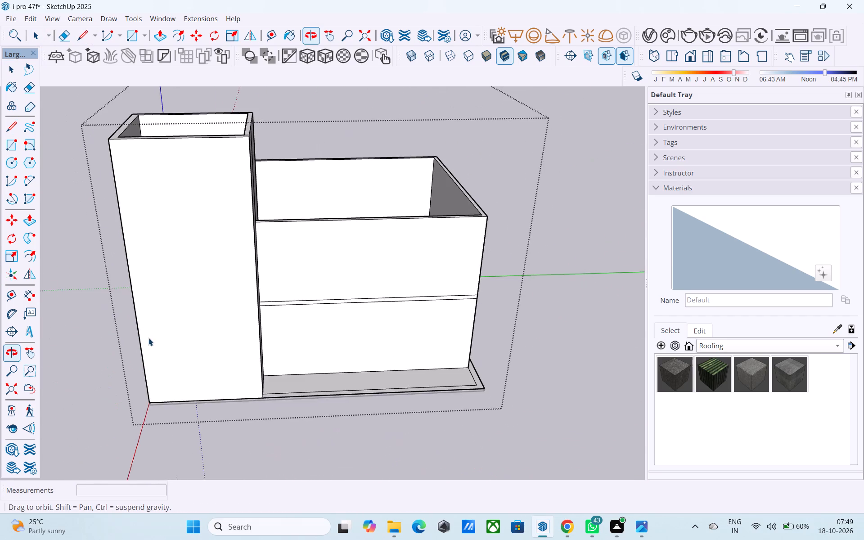
{"action": "middle_click_drag", "start_coordinate": [403, 358], "coordinate": [523, 339]}
{"action": "middle_click_drag", "start_coordinate": [351, 352], "coordinate": [506, 339]}
{"action": "scroll", "coordinate": [483, 341], "scroll_direction": "down", "scroll_amount": 4}
{"action": "middle_click_drag", "start_coordinate": [350, 363], "coordinate": [188, 358]}
{"action": "scroll", "coordinate": [426, 322], "scroll_direction": "down", "scroll_amount": 1}
{"action": "middle_click_drag", "start_coordinate": [427, 322], "coordinate": [149, 439]}
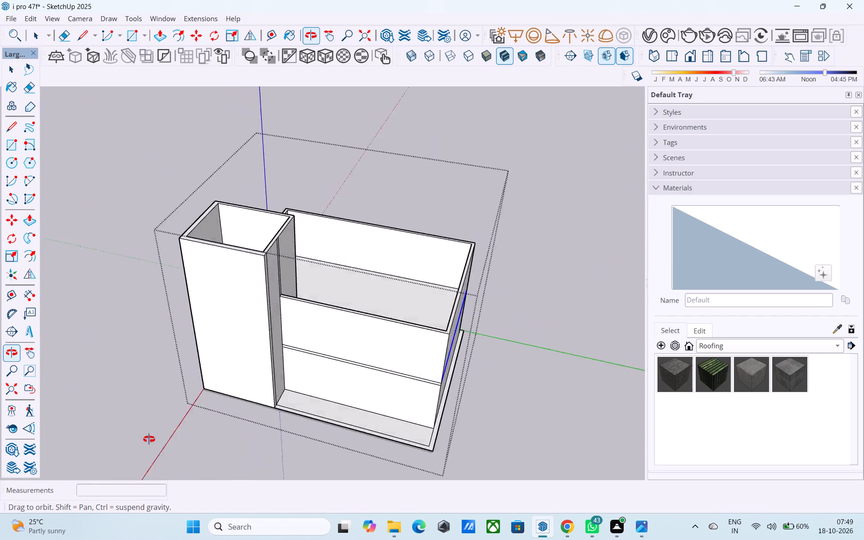
{"action": "middle_click_drag", "start_coordinate": [149, 439], "coordinate": [114, 484]}
{"action": "left_click", "coordinate": [431, 357]}
{"action": "middle_click_drag", "start_coordinate": [305, 397], "coordinate": [532, 396]}
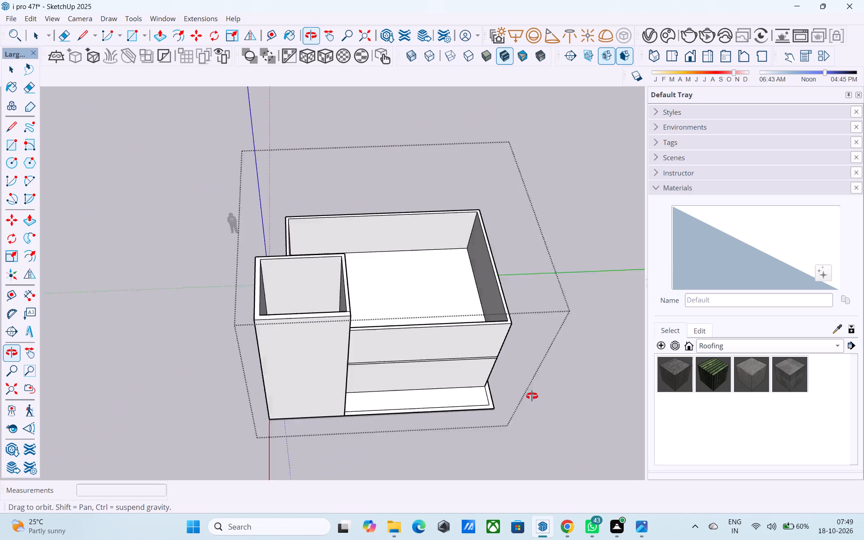
{"action": "middle_click_drag", "start_coordinate": [532, 396], "coordinate": [540, 397]}
{"action": "scroll", "coordinate": [292, 422], "scroll_direction": "down", "scroll_amount": 3}
{"action": "middle_click_drag", "start_coordinate": [283, 412], "coordinate": [752, 346]}
{"action": "scroll", "coordinate": [418, 211], "scroll_direction": "up", "scroll_amount": 6}
{"action": "scroll", "coordinate": [412, 201], "scroll_direction": "down", "scroll_amount": 6}
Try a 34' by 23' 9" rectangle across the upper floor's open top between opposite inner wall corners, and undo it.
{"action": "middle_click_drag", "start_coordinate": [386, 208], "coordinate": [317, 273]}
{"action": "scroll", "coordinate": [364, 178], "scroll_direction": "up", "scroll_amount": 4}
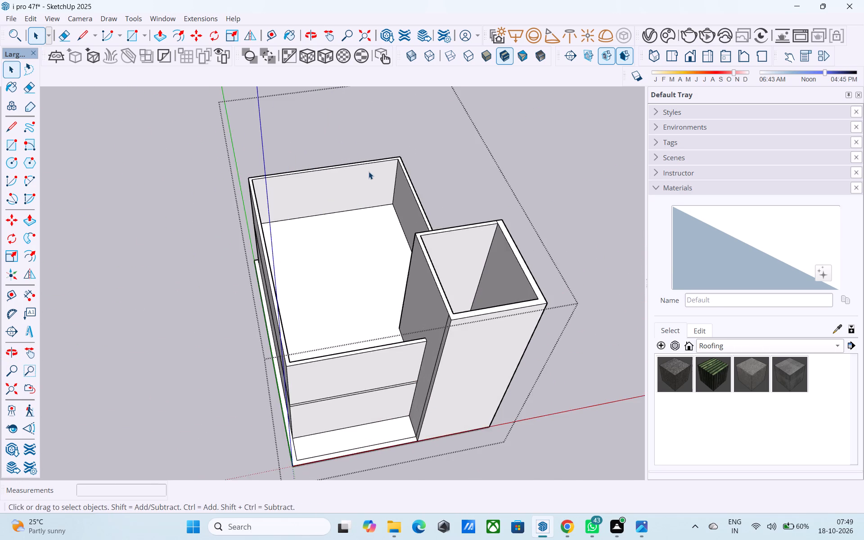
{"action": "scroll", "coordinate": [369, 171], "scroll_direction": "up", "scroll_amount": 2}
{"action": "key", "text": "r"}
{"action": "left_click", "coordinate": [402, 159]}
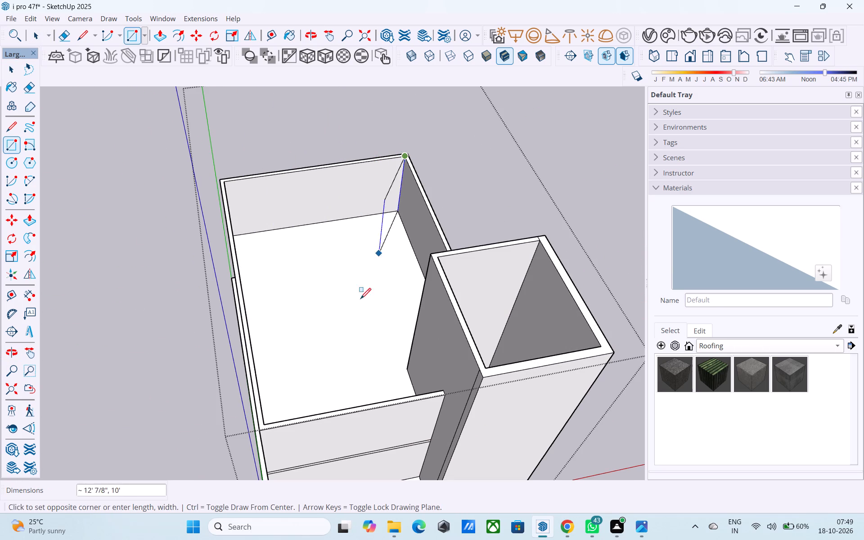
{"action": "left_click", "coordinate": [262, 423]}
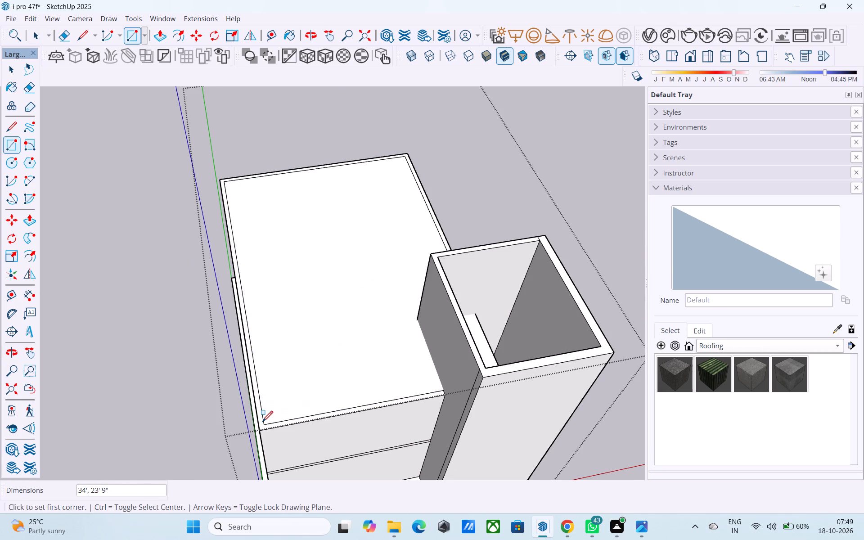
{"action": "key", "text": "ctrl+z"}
Draw a 25' 6" by 24' 3" rectangle over the upper floor's open top, from the inner wall corner to the opposite wall's end.
{"action": "middle_click_drag", "start_coordinate": [302, 369], "coordinate": [290, 415]}
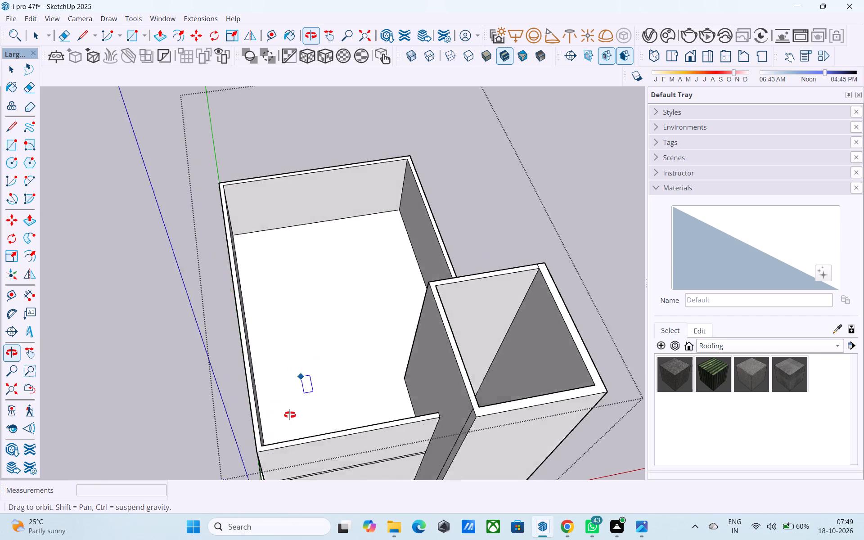
{"action": "middle_click_drag", "start_coordinate": [290, 415], "coordinate": [232, 415]}
{"action": "middle_click_drag", "start_coordinate": [308, 398], "coordinate": [258, 338], "text": "shift"}
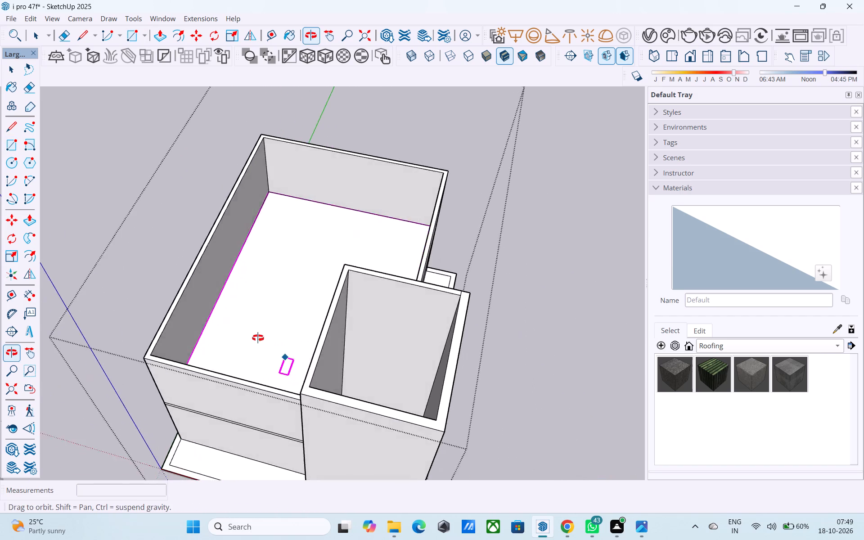
{"action": "middle_click_drag", "start_coordinate": [258, 338], "coordinate": [442, 527], "text": "shift"}
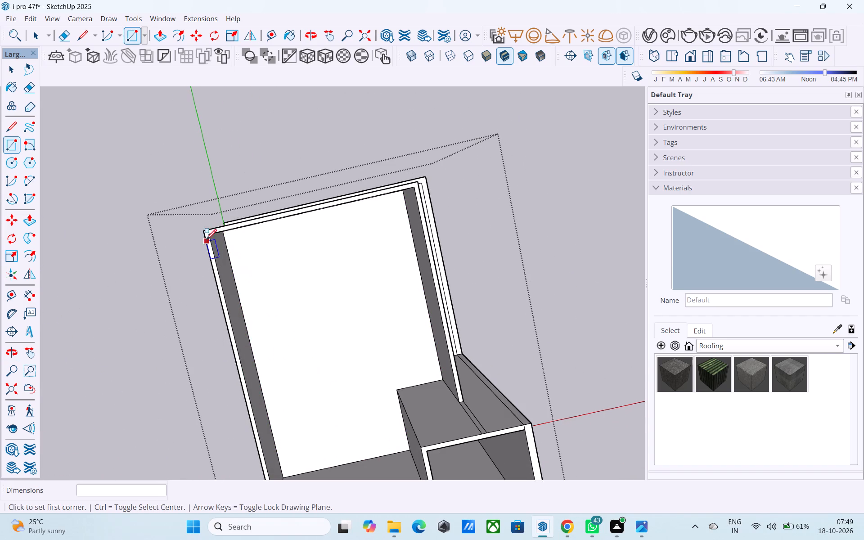
{"action": "left_click", "coordinate": [209, 235]}
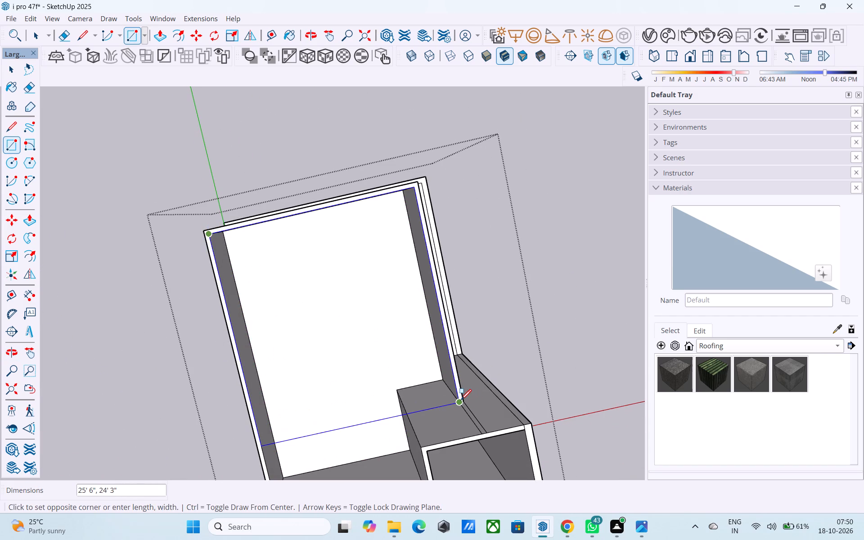
{"action": "left_click", "coordinate": [460, 401]}
Reverse the new roof rectangle's face.
{"action": "key", "text": "space"}
{"action": "left_click", "coordinate": [392, 376]}
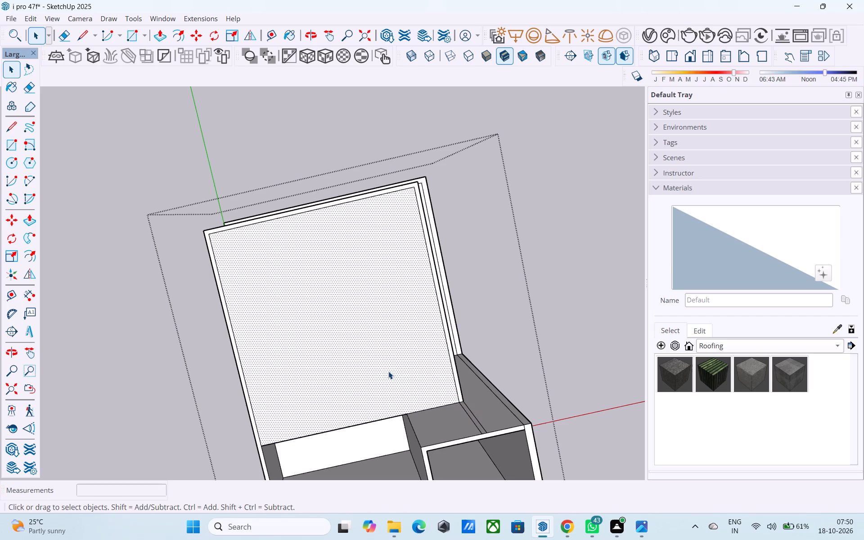
{"action": "middle_click_drag", "start_coordinate": [387, 369], "coordinate": [511, 226]}
{"action": "middle_click_drag", "start_coordinate": [410, 370], "coordinate": [372, 263]}
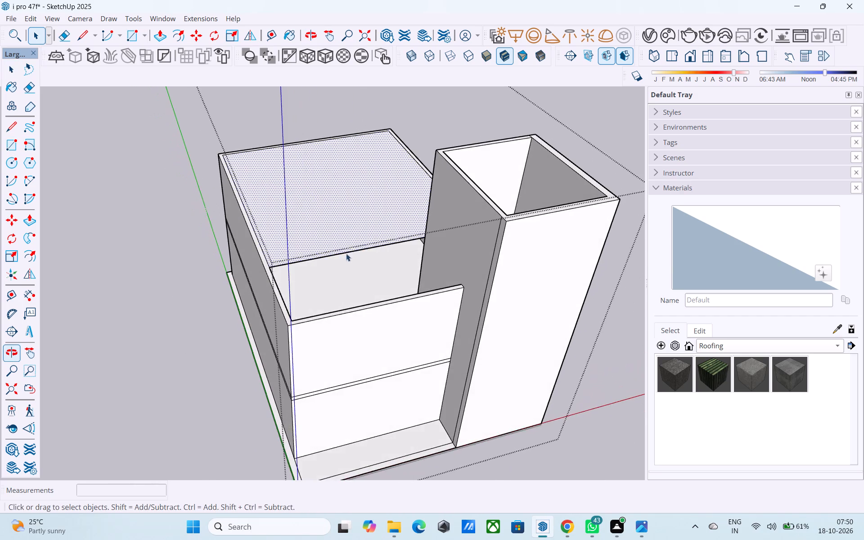
{"action": "scroll", "coordinate": [329, 254], "scroll_direction": "up", "scroll_amount": 1}
{"action": "right_click", "coordinate": [323, 234]}
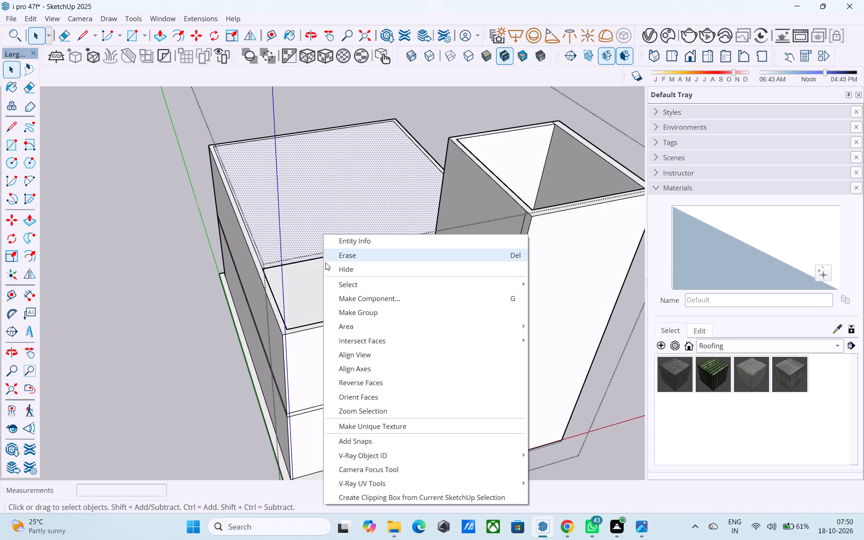
{"action": "left_click", "coordinate": [375, 385]}
Draw a 6" vertical line up from the roof rectangle's corner at the inner wall corner.
{"action": "scroll", "coordinate": [283, 285], "scroll_direction": "down", "scroll_amount": 1}
{"action": "middle_click_drag", "start_coordinate": [283, 285], "coordinate": [265, 402]}
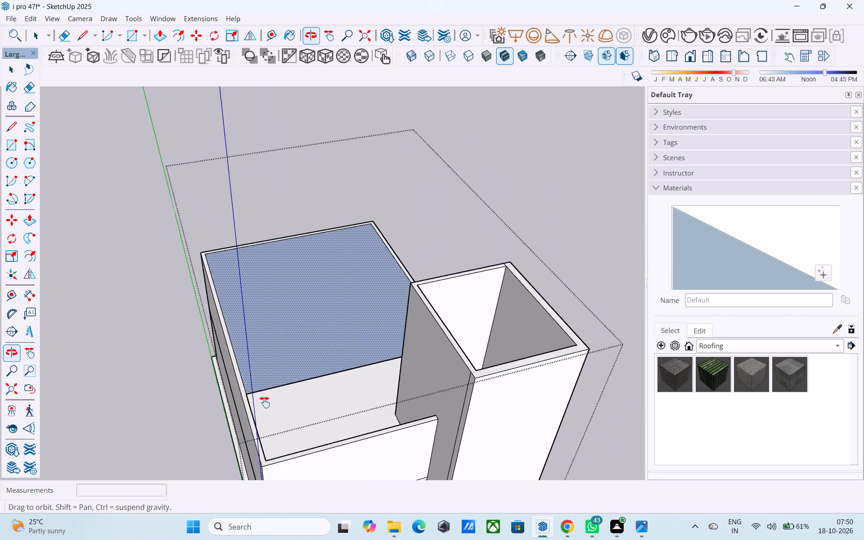
{"action": "middle_click_drag", "start_coordinate": [265, 402], "coordinate": [247, 479]}
{"action": "scroll", "coordinate": [188, 310], "scroll_direction": "up", "scroll_amount": 3}
{"action": "left_click", "coordinate": [288, 360]}
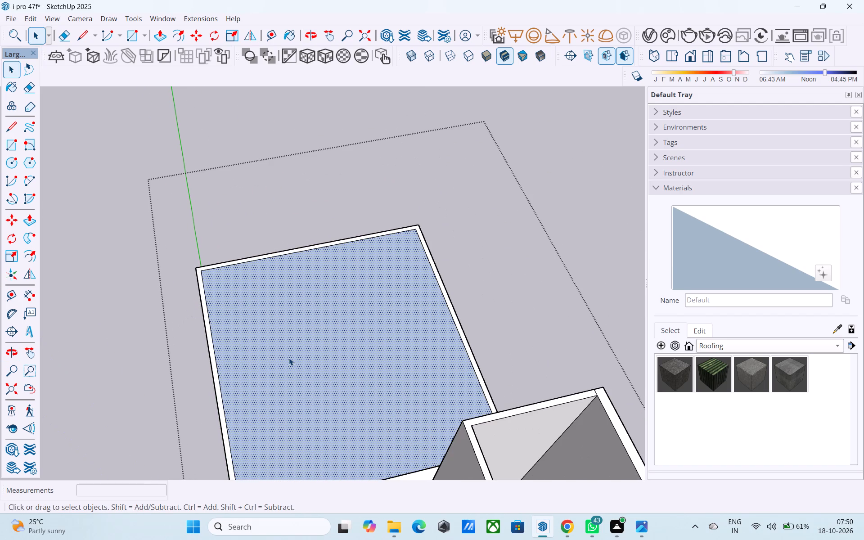
{"action": "key", "text": "space"}
{"action": "scroll", "coordinate": [289, 356], "scroll_direction": "down", "scroll_amount": 5}
{"action": "middle_click_drag", "start_coordinate": [289, 356], "coordinate": [289, 356]}
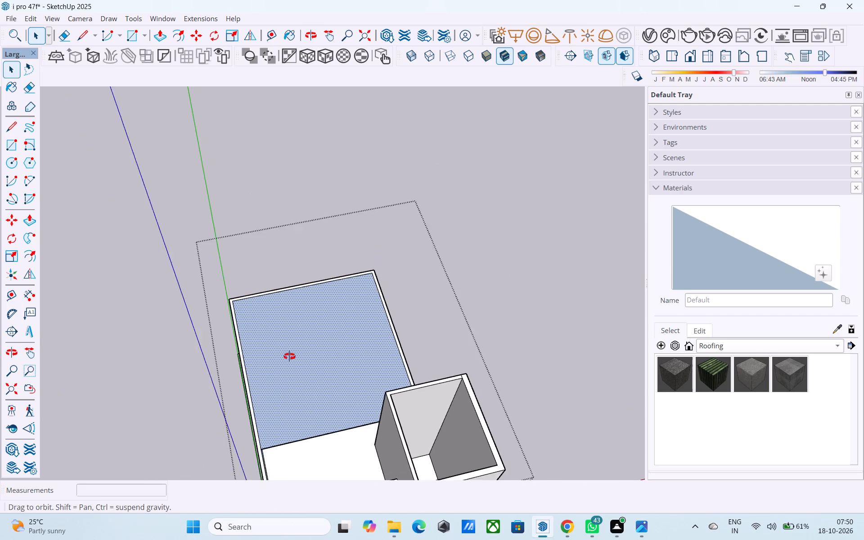
{"action": "middle_click_drag", "start_coordinate": [289, 356], "coordinate": [387, 319]}
{"action": "scroll", "coordinate": [273, 317], "scroll_direction": "up", "scroll_amount": 8}
{"action": "key", "text": "l"}
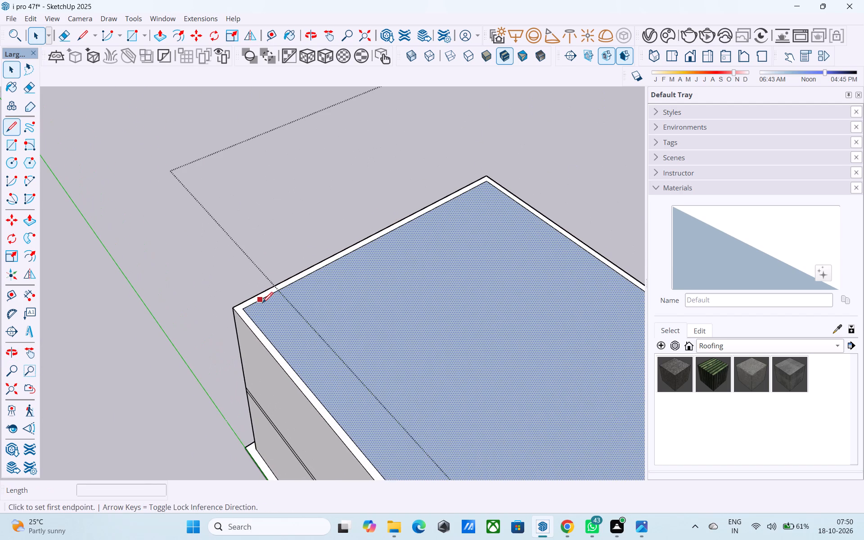
{"action": "left_click", "coordinate": [247, 308]}
{"action": "middle_click_drag", "start_coordinate": [244, 297], "coordinate": [247, 202]}
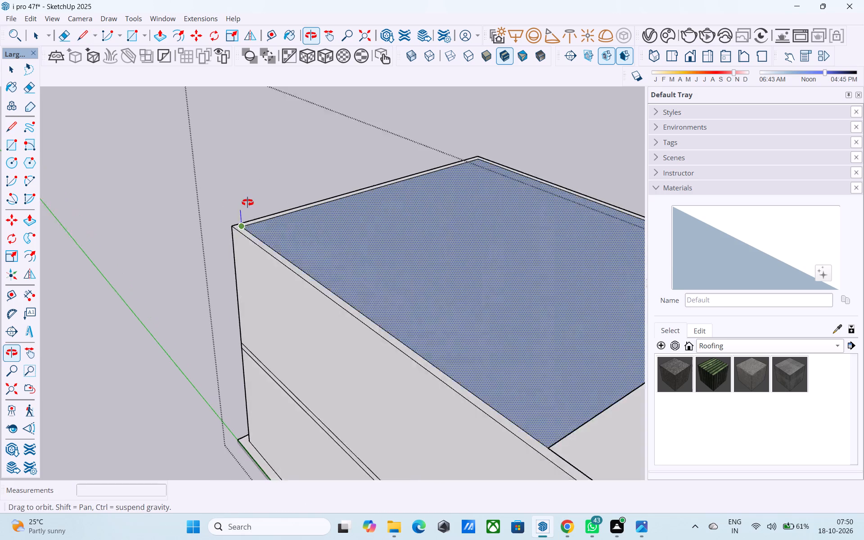
{"action": "middle_click_drag", "start_coordinate": [247, 202], "coordinate": [250, 201]}
{"action": "left_click", "coordinate": [253, 196]}
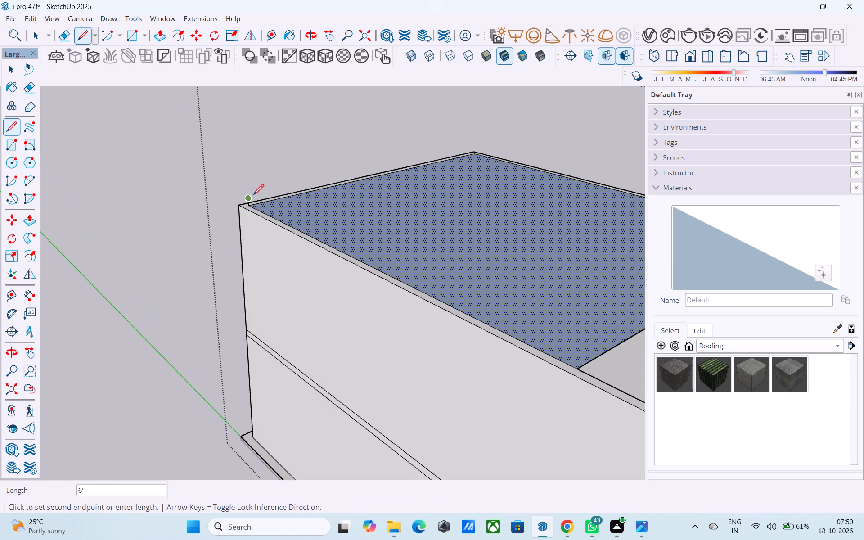
Draw a 23' 9" by 25' 6" rectangle 6" above the roof rectangle, spanning its opposite corners.
{"action": "scroll", "coordinate": [246, 206], "scroll_direction": "down", "scroll_amount": 9}
{"action": "scroll", "coordinate": [467, 222], "scroll_direction": "up", "scroll_amount": 4}
{"action": "middle_click_drag", "start_coordinate": [405, 238], "coordinate": [631, 289]}
{"action": "scroll", "coordinate": [462, 165], "scroll_direction": "up", "scroll_amount": 5}
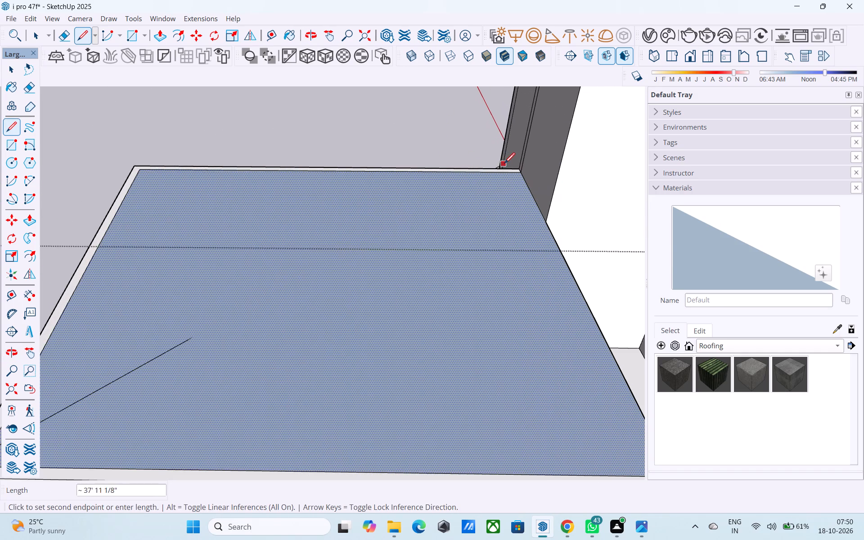
{"action": "scroll", "coordinate": [504, 164], "scroll_direction": "up", "scroll_amount": 1}
{"action": "key", "text": "r"}
{"action": "scroll", "coordinate": [520, 166], "scroll_direction": "up", "scroll_amount": 4}
{"action": "left_click", "coordinate": [522, 178]}
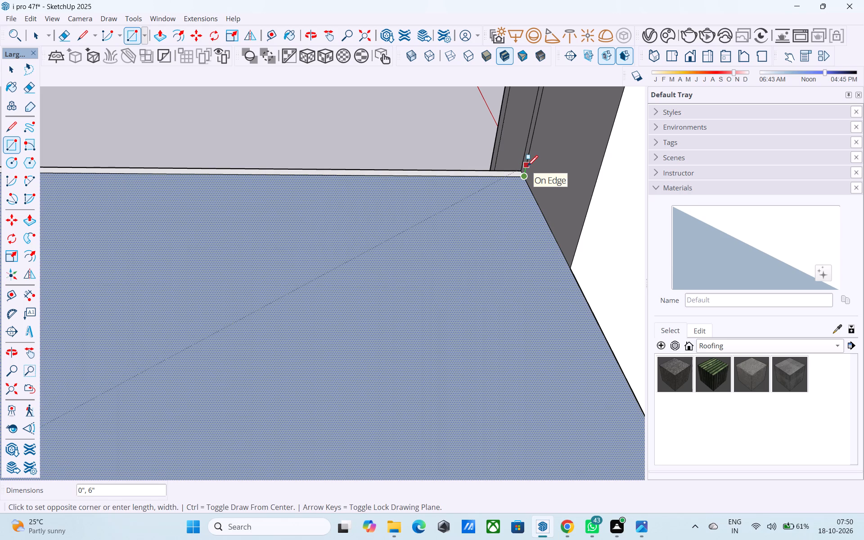
{"action": "left_click", "coordinate": [528, 167]}
{"action": "key", "text": "r"}
{"action": "left_click", "coordinate": [528, 167]}
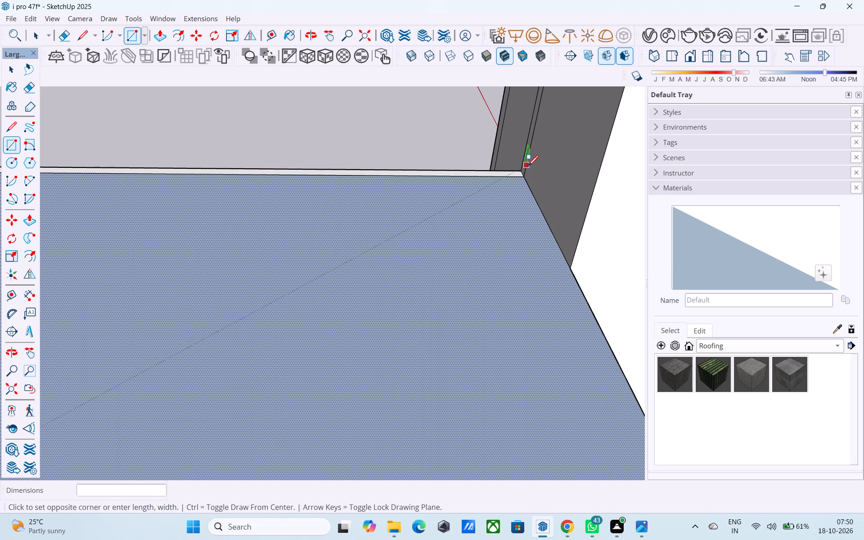
{"action": "scroll", "coordinate": [528, 167], "scroll_direction": "down", "scroll_amount": 9}
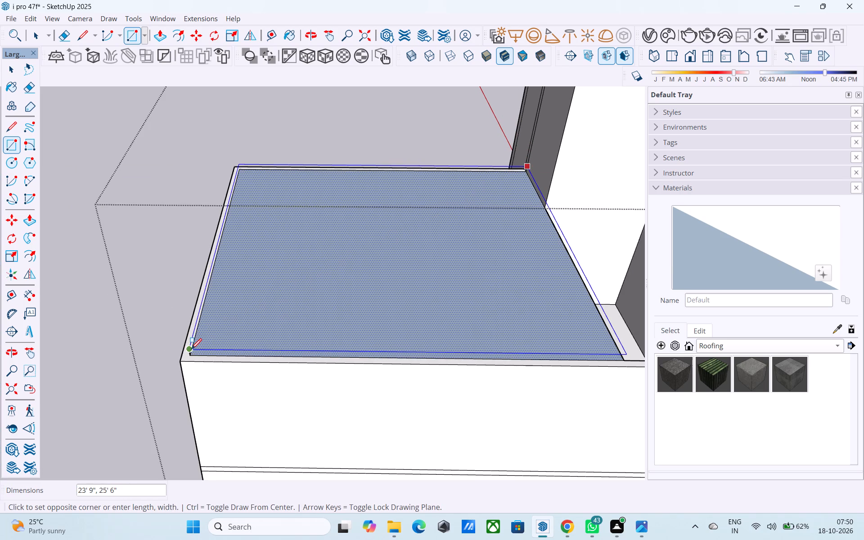
{"action": "left_click", "coordinate": [191, 350]}
Draw vertical edges joining the upper and lower roof rectangles at two of the open corners to close the slab's sides.
{"action": "middle_click_drag", "start_coordinate": [578, 284], "coordinate": [381, 271]}
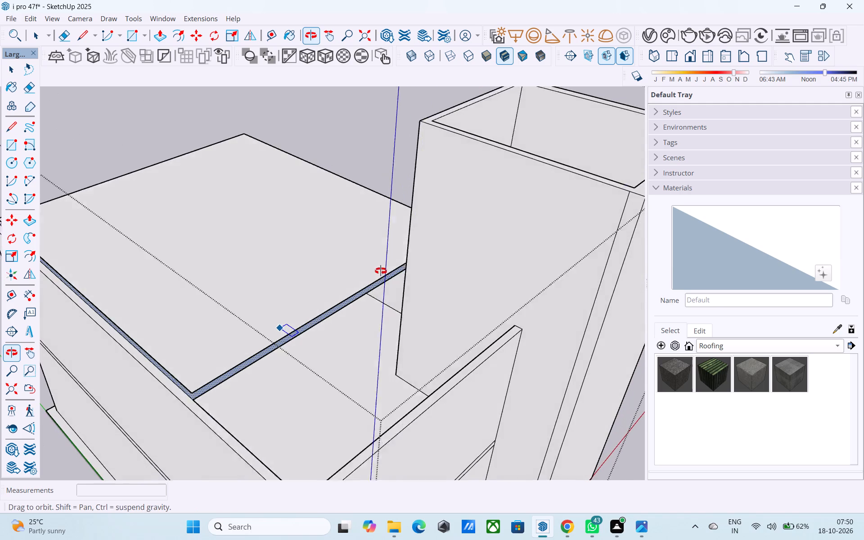
{"action": "middle_click_drag", "start_coordinate": [381, 271], "coordinate": [381, 270]}
{"action": "key", "text": "l"}
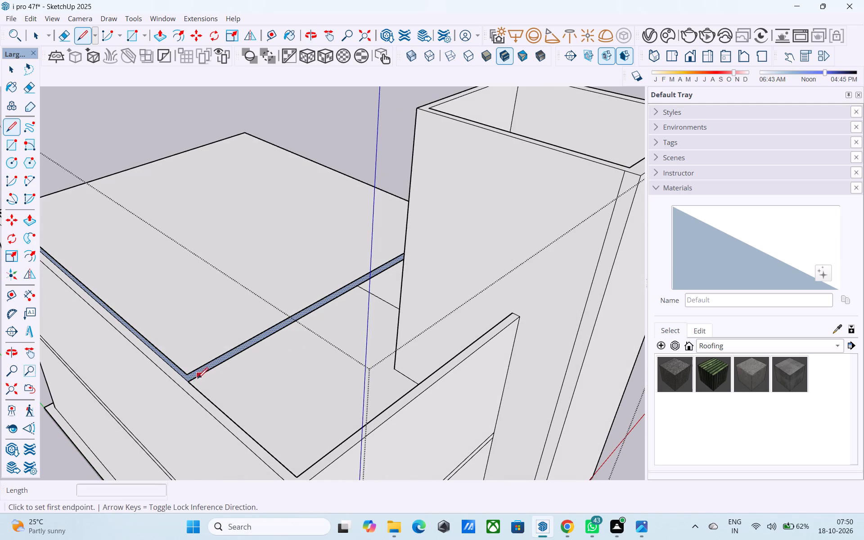
{"action": "left_click", "coordinate": [188, 382]}
{"action": "left_click", "coordinate": [186, 376]}
{"action": "middle_click_drag", "start_coordinate": [186, 376], "coordinate": [436, 379]}
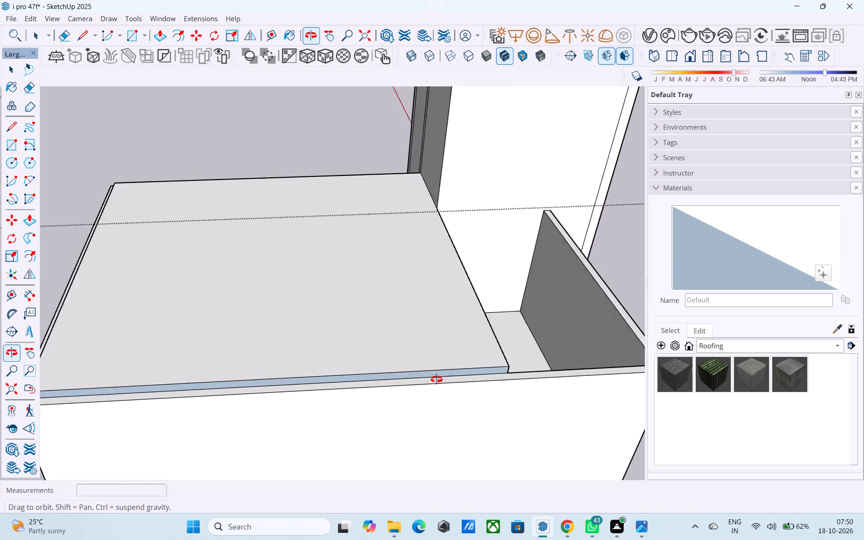
{"action": "middle_click_drag", "start_coordinate": [436, 379], "coordinate": [541, 346]}
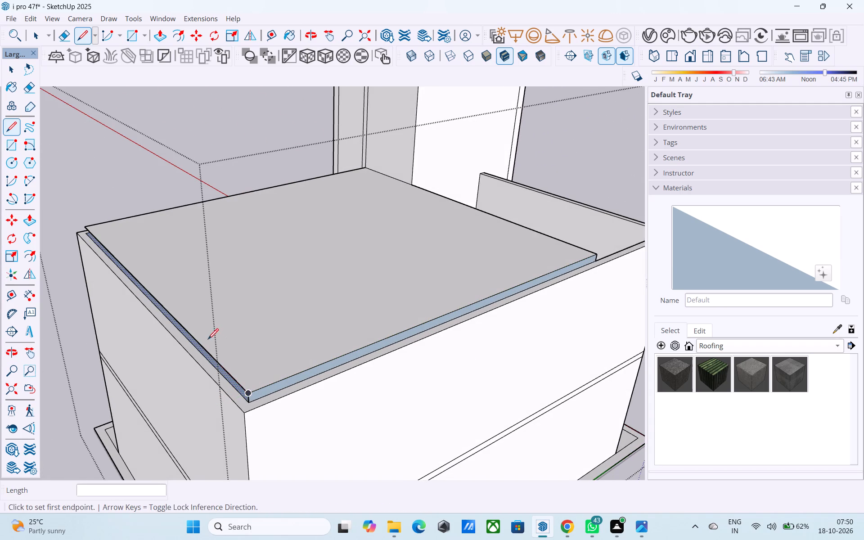
{"action": "scroll", "coordinate": [208, 340], "scroll_direction": "down", "scroll_amount": 1}
{"action": "middle_click_drag", "start_coordinate": [207, 340], "coordinate": [558, 314]}
{"action": "scroll", "coordinate": [399, 315], "scroll_direction": "up", "scroll_amount": 3}
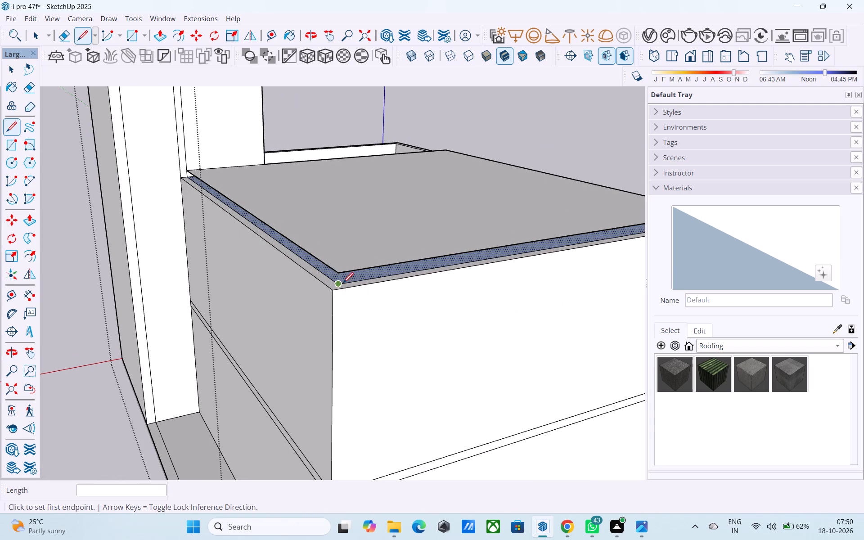
{"action": "left_click", "coordinate": [342, 273]}
{"action": "left_click", "coordinate": [340, 283]}
Reverse the roof slab's side face along the uncovered opening and the adjoining side face above the long wall.
{"action": "middle_click_drag", "start_coordinate": [374, 284], "coordinate": [54, 366]}
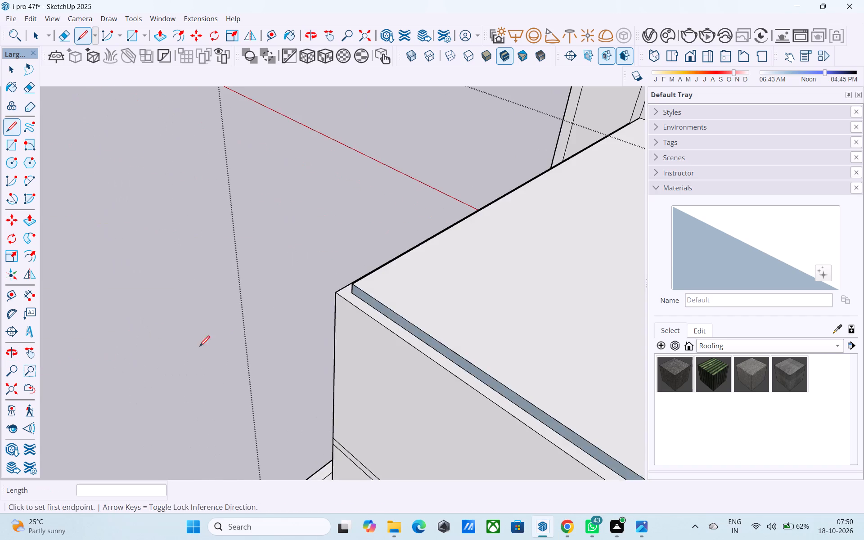
{"action": "scroll", "coordinate": [196, 342], "scroll_direction": "down", "scroll_amount": 16}
{"action": "middle_click_drag", "start_coordinate": [351, 321], "coordinate": [31, 304]}
{"action": "scroll", "coordinate": [244, 292], "scroll_direction": "up", "scroll_amount": 9}
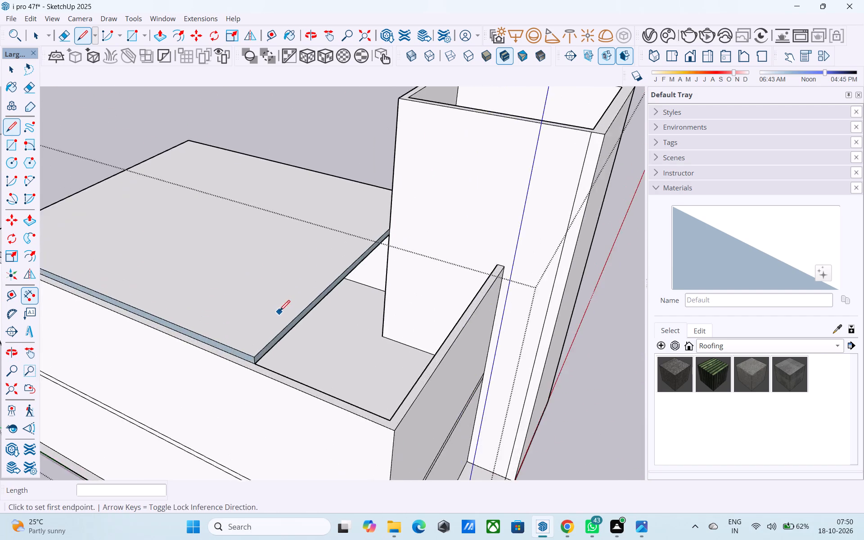
{"action": "scroll", "coordinate": [279, 312], "scroll_direction": "up", "scroll_amount": 4}
{"action": "middle_click_drag", "start_coordinate": [279, 312], "coordinate": [282, 270]}
{"action": "scroll", "coordinate": [282, 253], "scroll_direction": "up", "scroll_amount": 3}
{"action": "key", "text": "space"}
{"action": "left_click", "coordinate": [280, 243]}
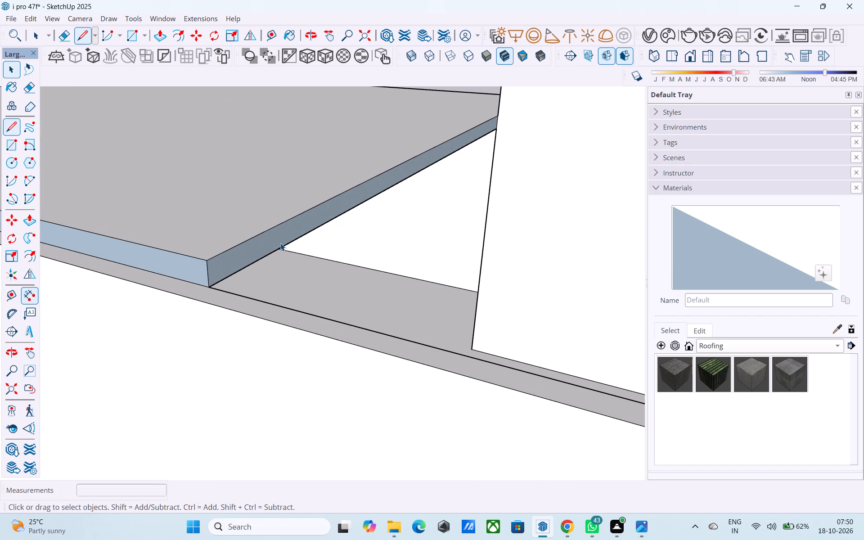
{"action": "right_click", "coordinate": [280, 243]}
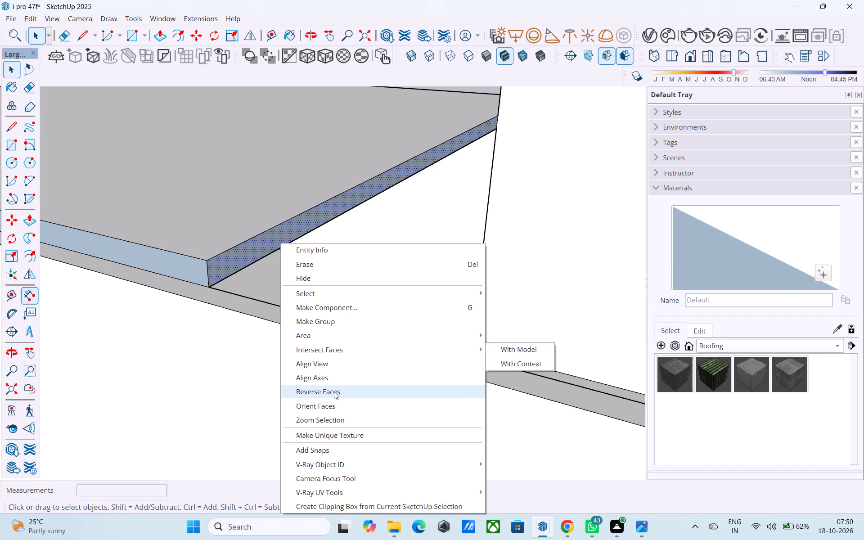
{"action": "left_click", "coordinate": [334, 391]}
{"action": "left_click", "coordinate": [182, 261]}
{"action": "right_click", "coordinate": [182, 261]}
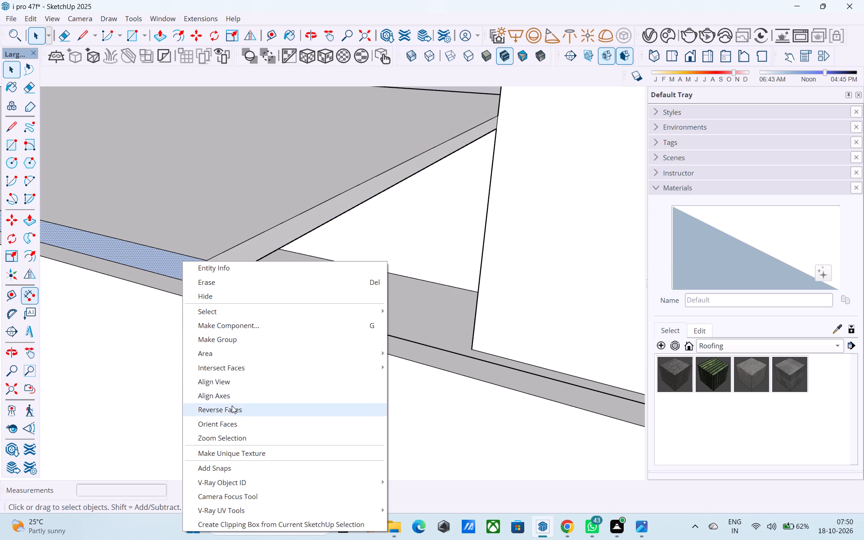
{"action": "left_click", "coordinate": [232, 405]}
Reverse the roof slab's two remaining side faces, including the one running towards the tower.
{"action": "scroll", "coordinate": [474, 297], "scroll_direction": "down", "scroll_amount": 12}
{"action": "scroll", "coordinate": [174, 267], "scroll_direction": "up", "scroll_amount": 1}
{"action": "middle_click_drag", "start_coordinate": [174, 267], "coordinate": [536, 276]}
{"action": "scroll", "coordinate": [384, 221], "scroll_direction": "up", "scroll_amount": 13}
{"action": "left_click", "coordinate": [404, 248]}
{"action": "right_click", "coordinate": [404, 248]}
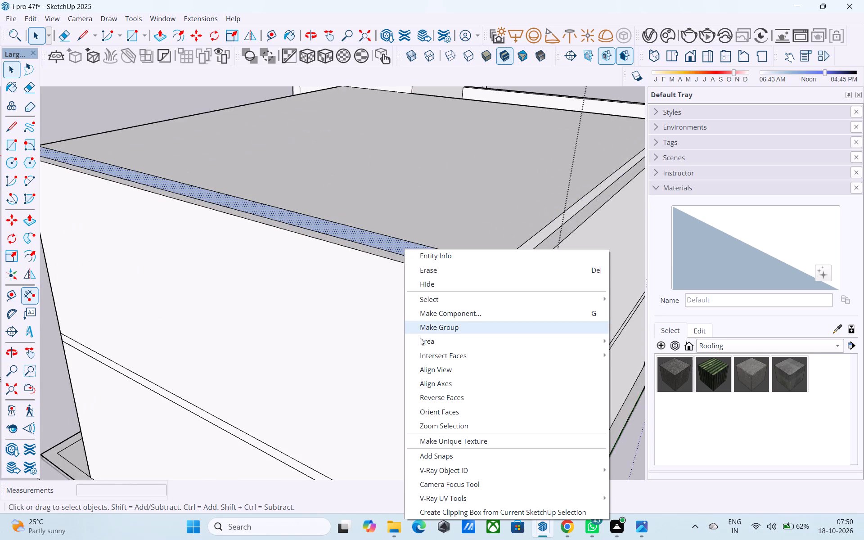
{"action": "left_click", "coordinate": [445, 401]}
{"action": "scroll", "coordinate": [468, 374], "scroll_direction": "down", "scroll_amount": 6}
{"action": "middle_click_drag", "start_coordinate": [278, 310], "coordinate": [444, 297]}
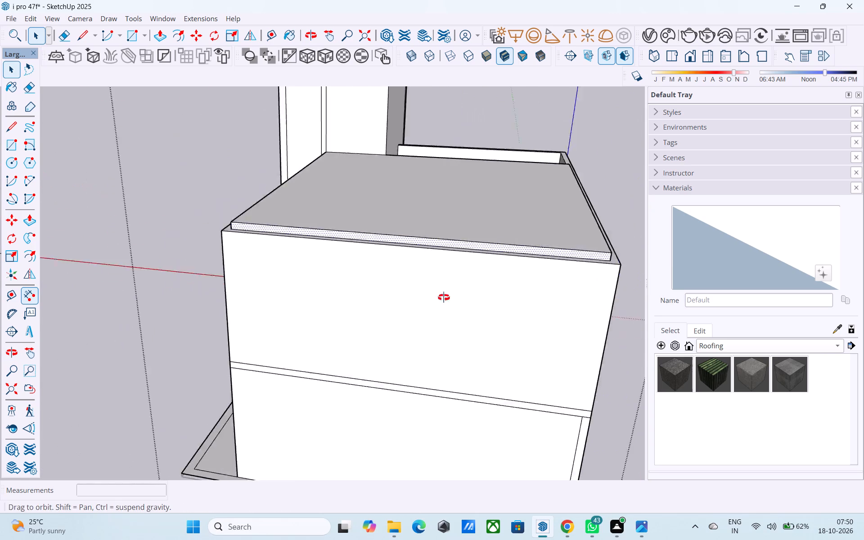
{"action": "middle_click_drag", "start_coordinate": [444, 297], "coordinate": [598, 283]}
{"action": "scroll", "coordinate": [445, 224], "scroll_direction": "up", "scroll_amount": 7}
{"action": "left_click", "coordinate": [396, 194]}
{"action": "right_click", "coordinate": [397, 193]}
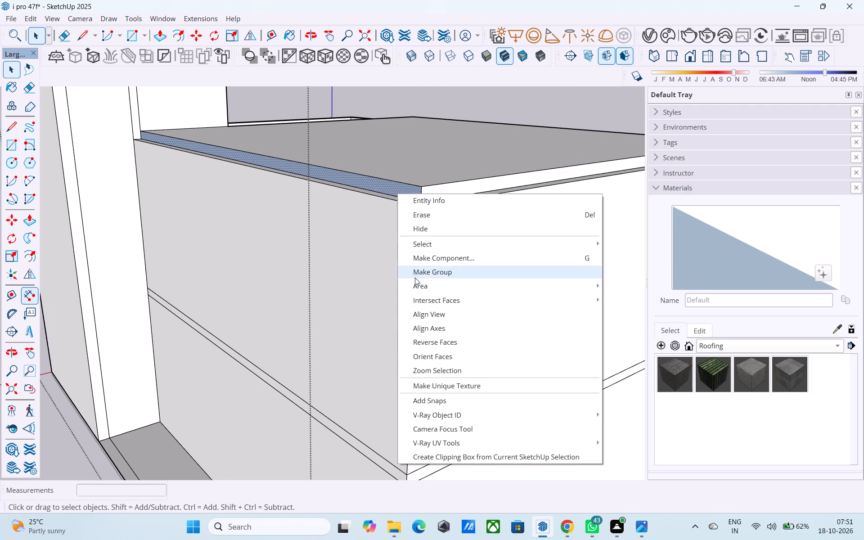
{"action": "left_click", "coordinate": [427, 349]}
Push/Pull the slab's side face across the uncovered opening to the far wall's outer face.
{"action": "middle_click_drag", "start_coordinate": [413, 334], "coordinate": [308, 328]}
{"action": "scroll", "coordinate": [276, 289], "scroll_direction": "down", "scroll_amount": 5}
{"action": "middle_click_drag", "start_coordinate": [425, 248], "coordinate": [184, 266]}
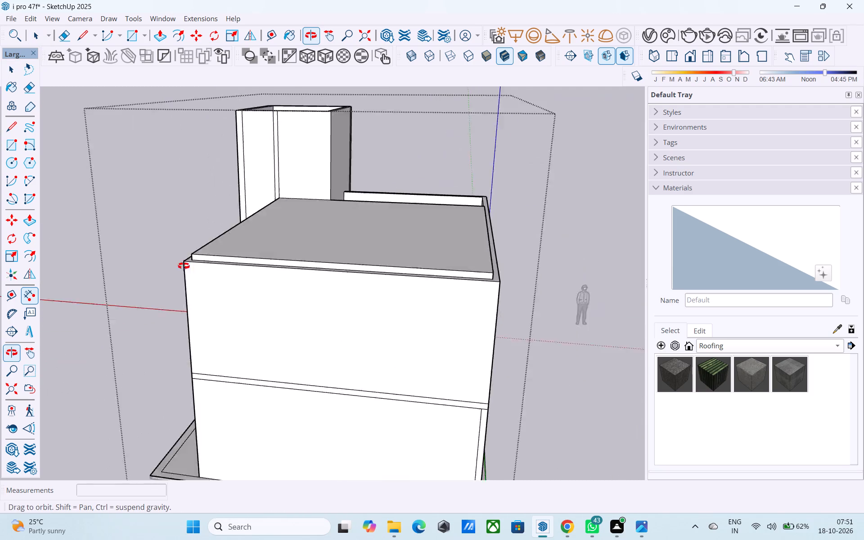
{"action": "middle_click_drag", "start_coordinate": [184, 266], "coordinate": [44, 258]}
{"action": "middle_click_drag", "start_coordinate": [296, 217], "coordinate": [68, 228]}
{"action": "scroll", "coordinate": [116, 202], "scroll_direction": "up", "scroll_amount": 5}
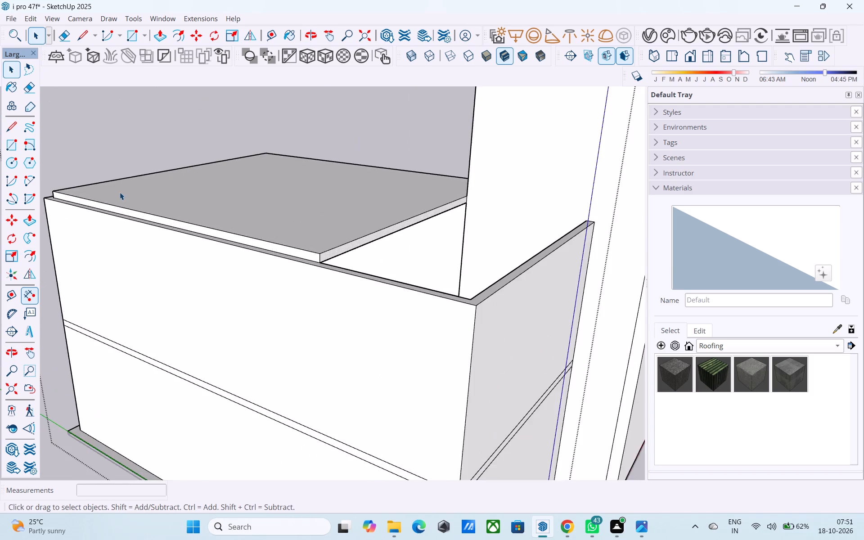
{"action": "scroll", "coordinate": [120, 192], "scroll_direction": "down", "scroll_amount": 3}
{"action": "middle_click_drag", "start_coordinate": [120, 192], "coordinate": [128, 234]}
{"action": "scroll", "coordinate": [286, 247], "scroll_direction": "up", "scroll_amount": 4}
{"action": "middle_click_drag", "start_coordinate": [292, 257], "coordinate": [285, 229], "text": "shift"}
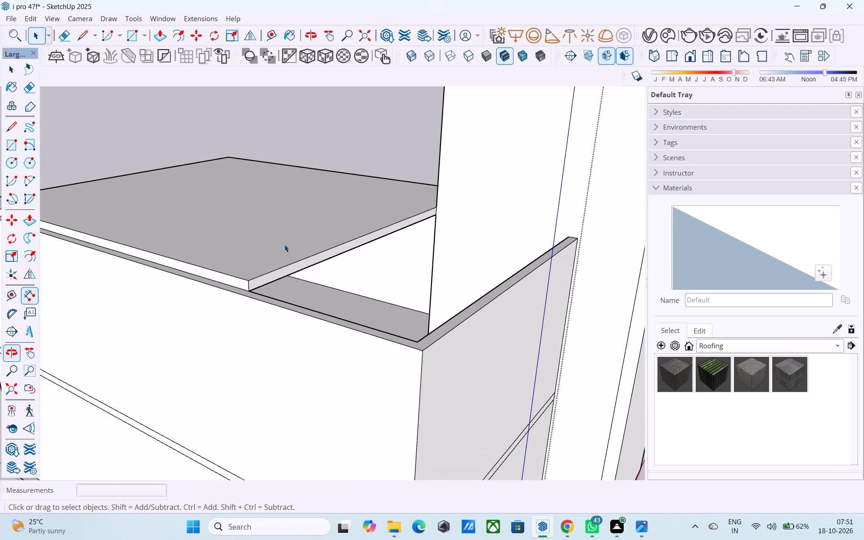
{"action": "left_click", "coordinate": [295, 267]}
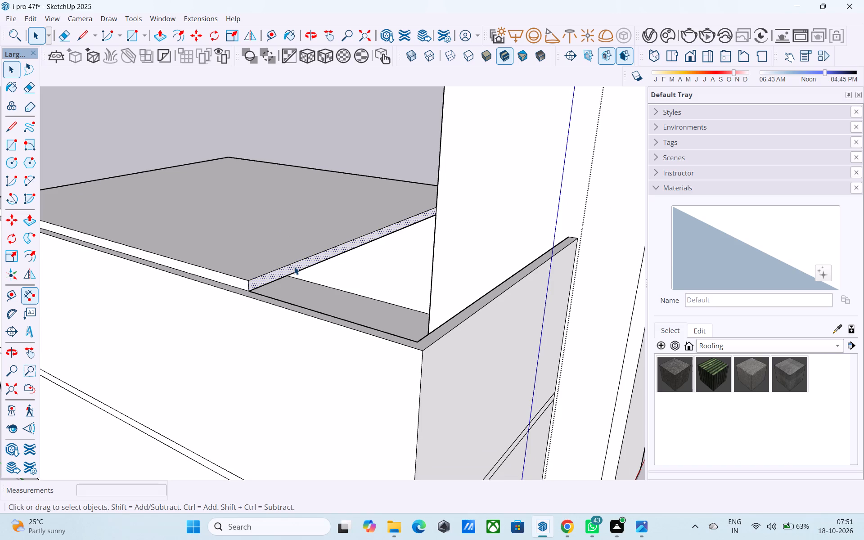
{"action": "key", "text": "p"}
{"action": "left_click", "coordinate": [294, 267]}
{"action": "left_click", "coordinate": [453, 358]}
{"action": "key", "text": "space"}
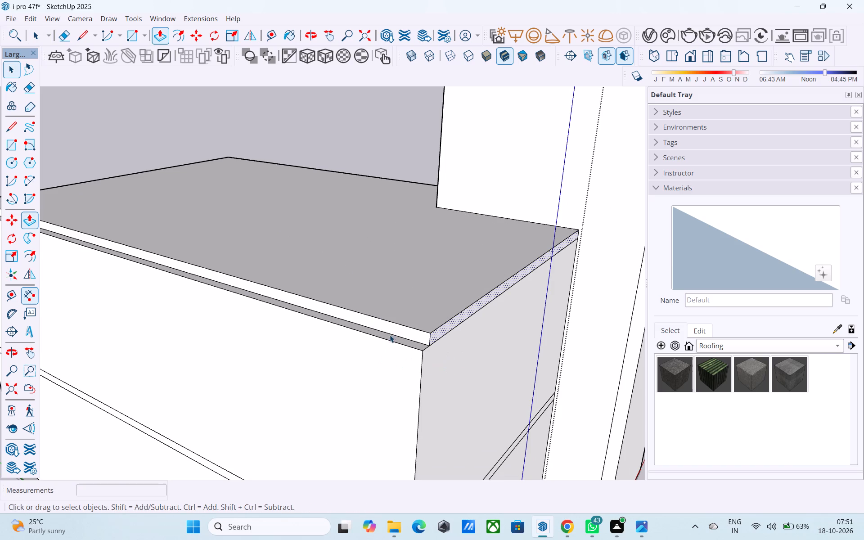
Pull the slab's long side face out flush with the outer face of the long wall below.
{"action": "left_click", "coordinate": [391, 333]}
{"action": "left_click", "coordinate": [392, 333]}
{"action": "left_click", "coordinate": [393, 328]}
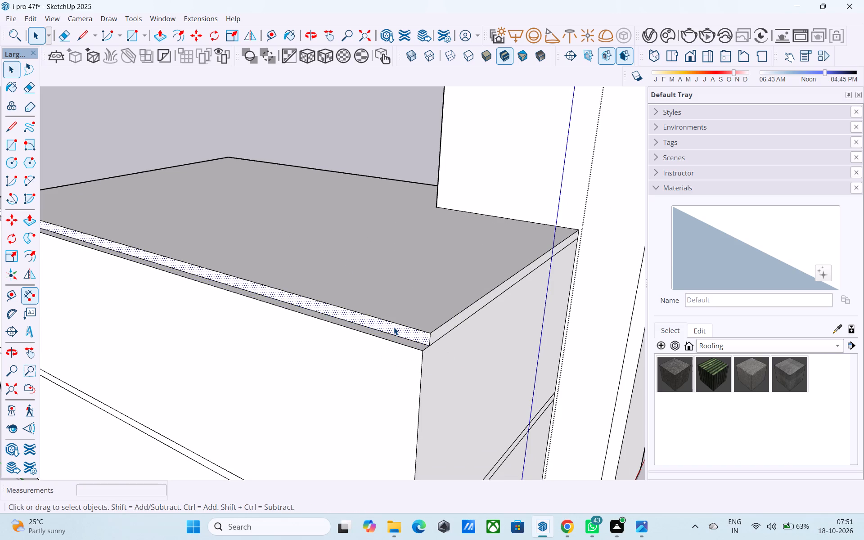
{"action": "key", "text": "p"}
{"action": "left_click", "coordinate": [394, 327]}
{"action": "left_click", "coordinate": [394, 347]}
{"action": "key", "text": "space"}
Pull the slab's adjoining side face out 6" to the outer face of the wall below.
{"action": "middle_click_drag", "start_coordinate": [392, 348], "coordinate": [565, 348]}
{"action": "scroll", "coordinate": [567, 334], "scroll_direction": "down", "scroll_amount": 12}
{"action": "middle_click_drag", "start_coordinate": [244, 369], "coordinate": [354, 385]}
{"action": "scroll", "coordinate": [301, 348], "scroll_direction": "up", "scroll_amount": 14}
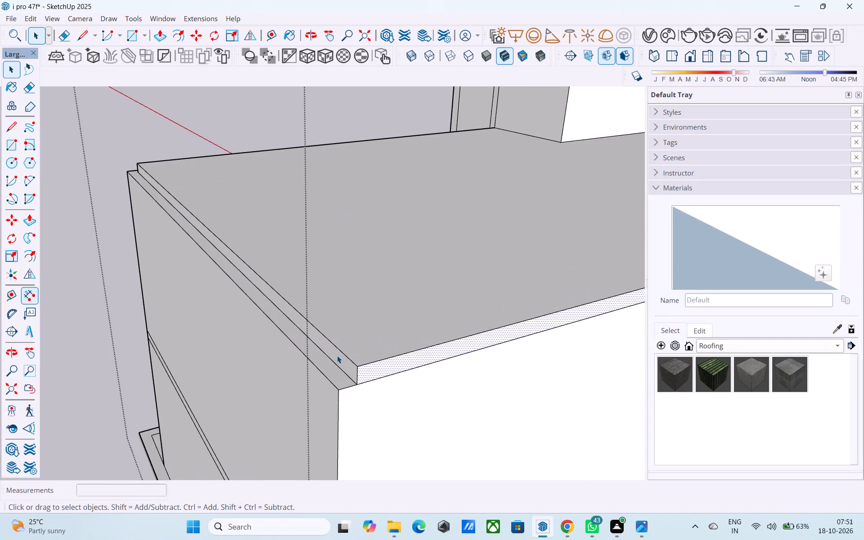
{"action": "left_click", "coordinate": [337, 355]}
{"action": "key", "text": "p"}
{"action": "left_click", "coordinate": [338, 357]}
{"action": "left_click", "coordinate": [333, 401]}
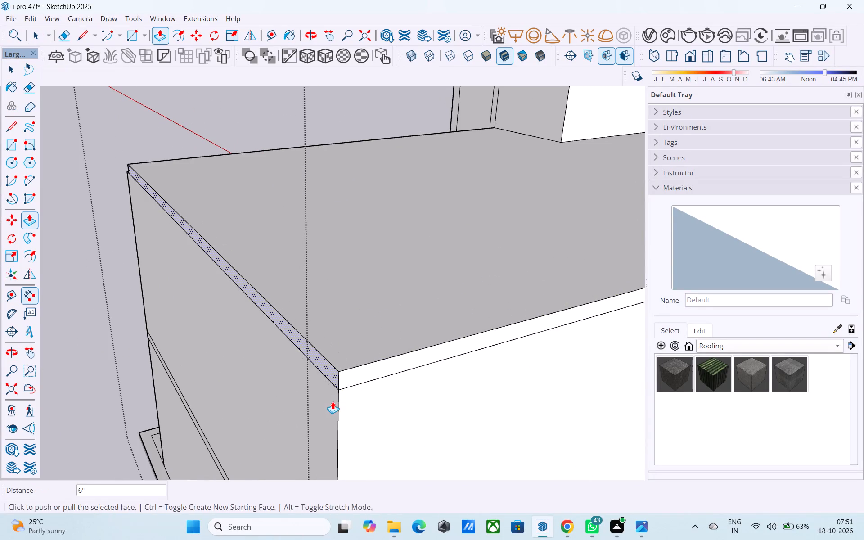
Pull the slab's side face next to the tower outward, flush with the outer wall face below.
{"action": "middle_click_drag", "start_coordinate": [333, 401], "coordinate": [432, 386]}
{"action": "scroll", "coordinate": [442, 372], "scroll_direction": "down", "scroll_amount": 11}
{"action": "middle_click_drag", "start_coordinate": [179, 349], "coordinate": [432, 346]}
{"action": "scroll", "coordinate": [412, 275], "scroll_direction": "up", "scroll_amount": 1}
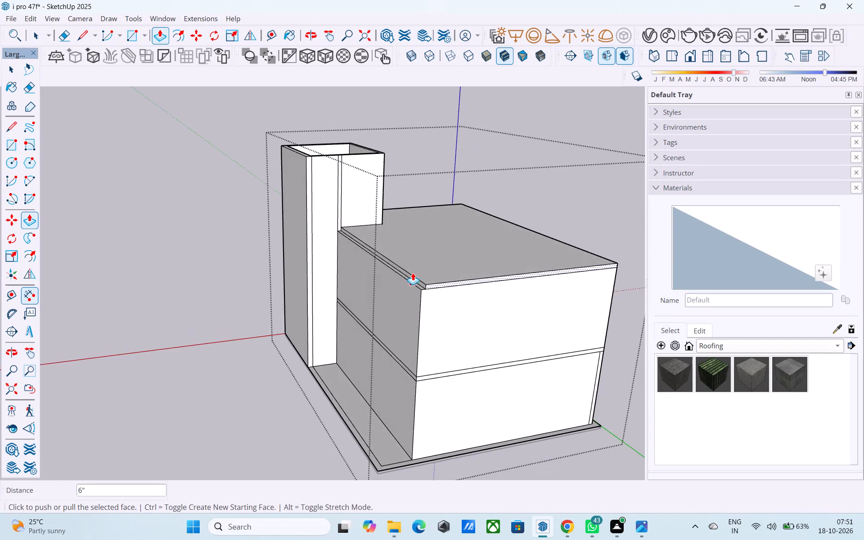
{"action": "scroll", "coordinate": [413, 273], "scroll_direction": "up", "scroll_amount": 11}
{"action": "key", "text": "space"}
{"action": "left_click", "coordinate": [413, 302]}
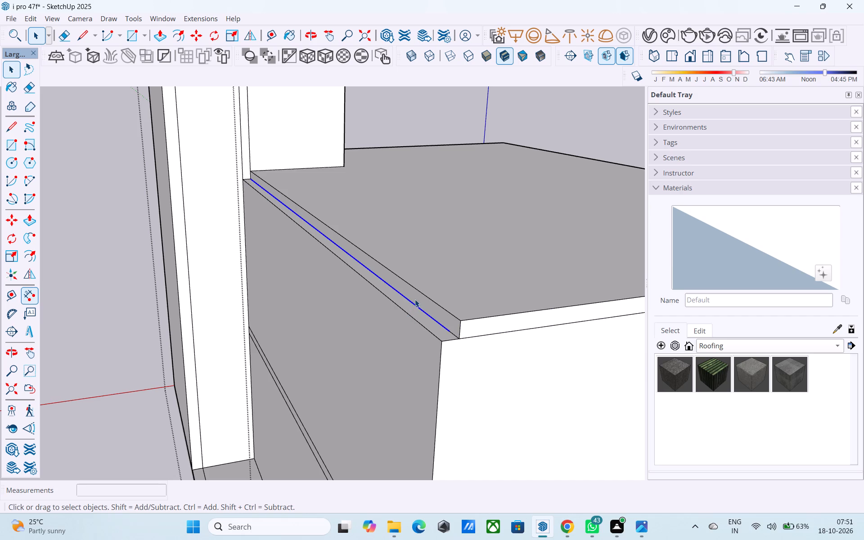
{"action": "left_click", "coordinate": [416, 298]}
{"action": "key", "text": "p"}
{"action": "left_click", "coordinate": [416, 298]}
{"action": "left_click", "coordinate": [414, 345]}
{"action": "key", "text": "space"}
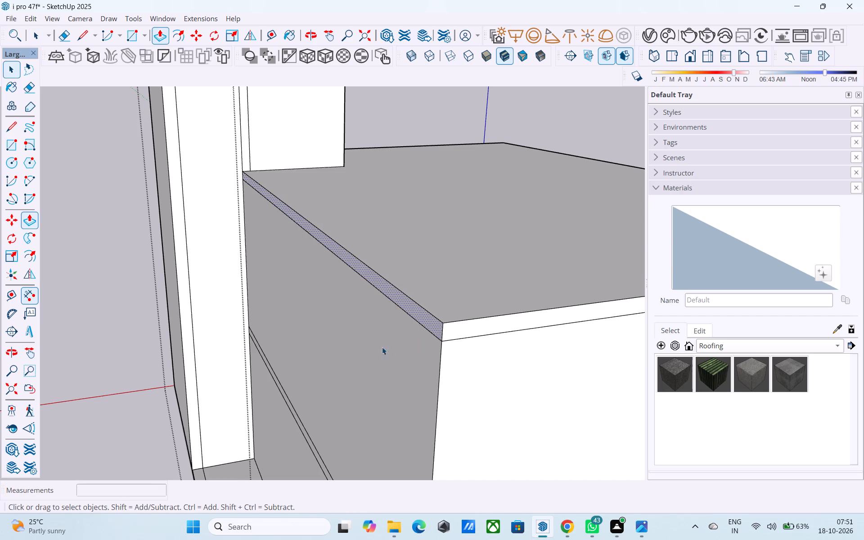
Examine the whole building with its extended roof slab from several sides.
{"action": "scroll", "coordinate": [371, 347], "scroll_direction": "down", "scroll_amount": 16}
{"action": "middle_click_drag", "start_coordinate": [410, 351], "coordinate": [400, 352]}
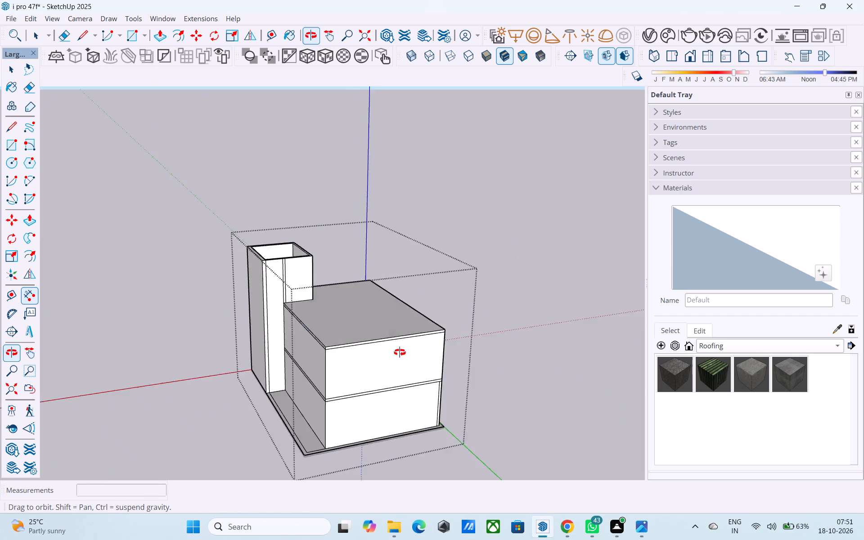
{"action": "middle_click_drag", "start_coordinate": [400, 352], "coordinate": [350, 332]}
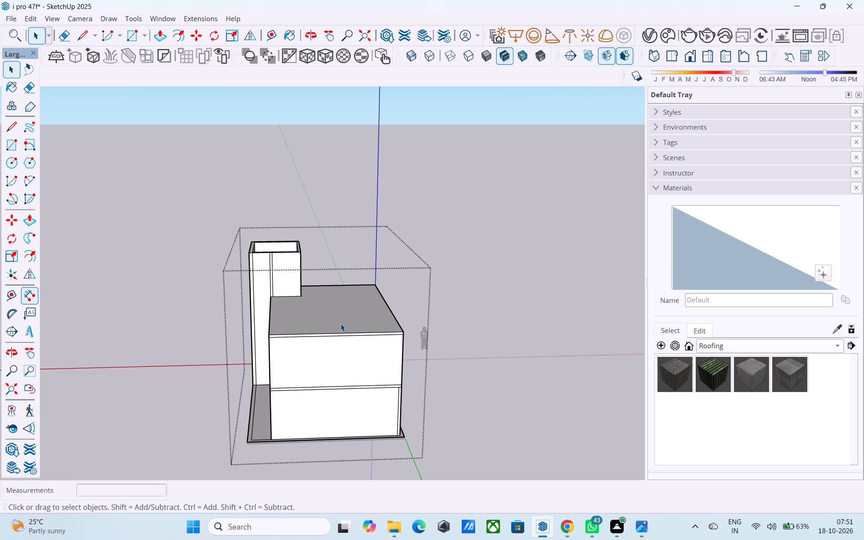
{"action": "middle_click_drag", "start_coordinate": [341, 317], "coordinate": [364, 332]}
{"action": "scroll", "coordinate": [364, 329], "scroll_direction": "down", "scroll_amount": 2}
{"action": "middle_click_drag", "start_coordinate": [364, 329], "coordinate": [531, 304]}
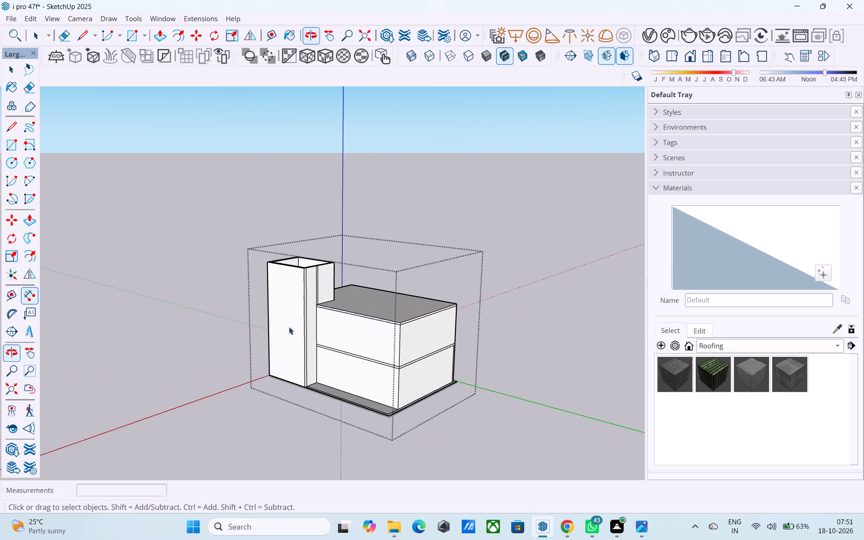
{"action": "scroll", "coordinate": [247, 333], "scroll_direction": "down", "scroll_amount": 2}
{"action": "middle_click_drag", "start_coordinate": [243, 344], "coordinate": [255, 346]}
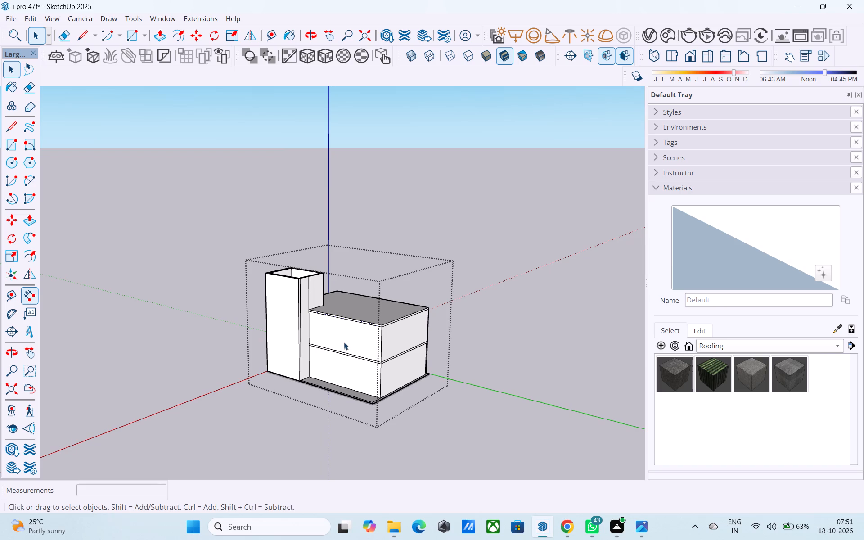
{"action": "middle_click_drag", "start_coordinate": [344, 342], "coordinate": [342, 337]}
Pull the storey band's long face beside the tower outward 3' 9" to form a projecting slab.
{"action": "scroll", "coordinate": [343, 338], "scroll_direction": "up", "scroll_amount": 11}
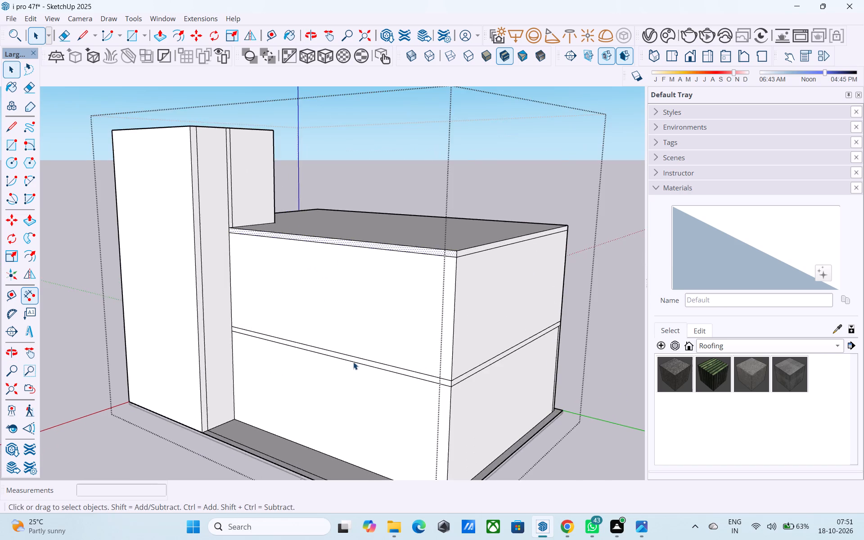
{"action": "scroll", "coordinate": [353, 362], "scroll_direction": "up", "scroll_amount": 3}
{"action": "left_click", "coordinate": [355, 359]}
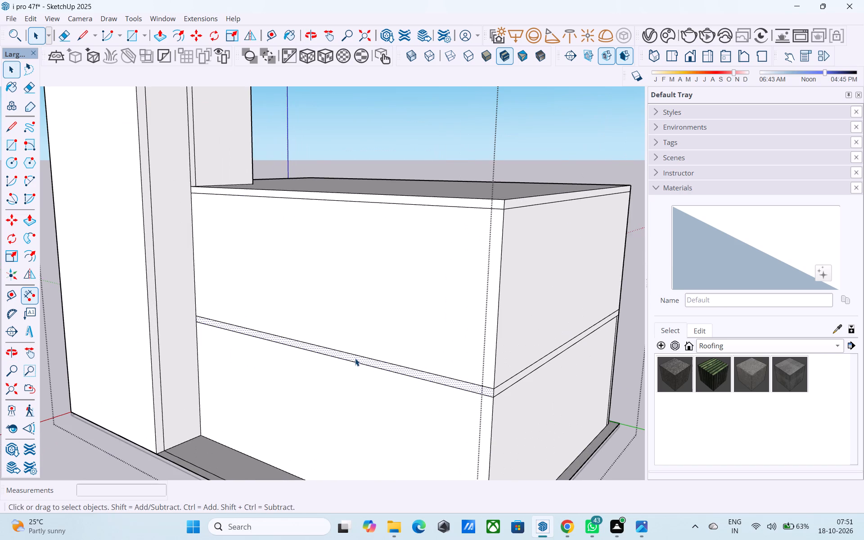
{"action": "key", "text": "p"}
{"action": "left_click", "coordinate": [355, 358]}
{"action": "scroll", "coordinate": [336, 391], "scroll_direction": "down", "scroll_amount": 5}
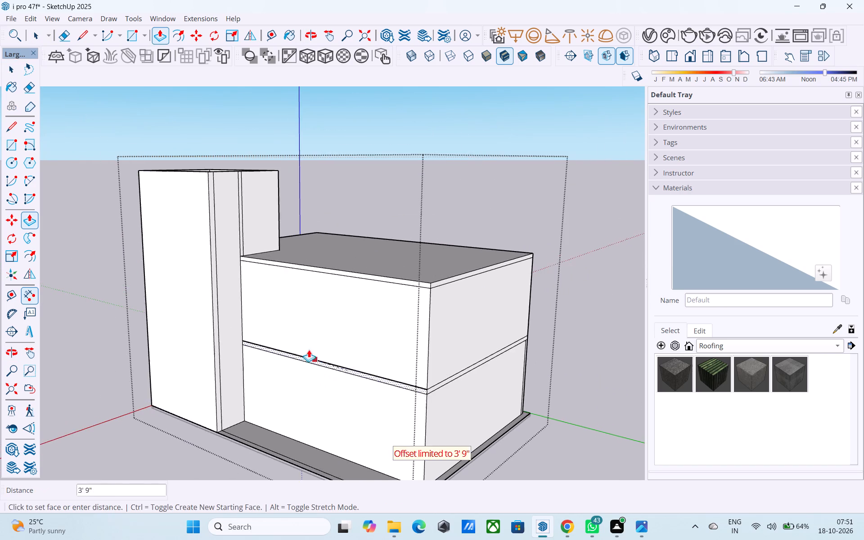
{"action": "scroll", "coordinate": [309, 350], "scroll_direction": "down", "scroll_amount": 5}
{"action": "scroll", "coordinate": [309, 387], "scroll_direction": "up", "scroll_amount": 8}
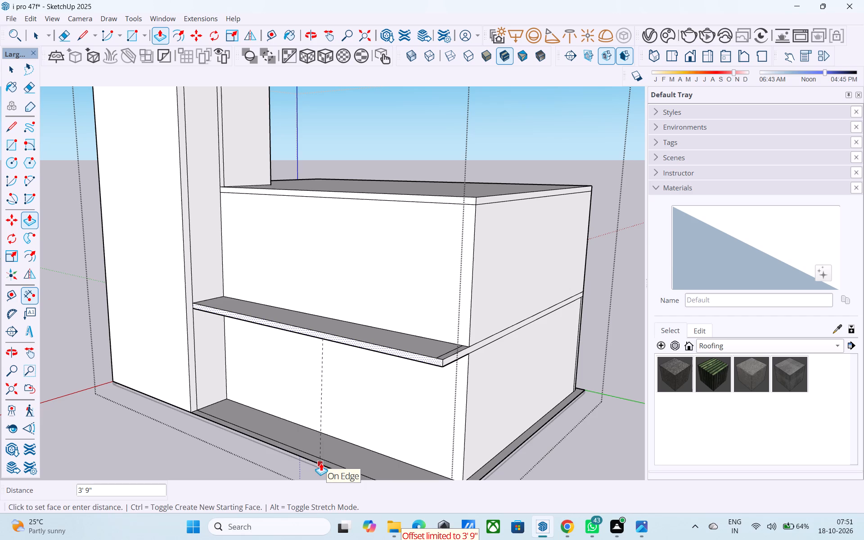
{"action": "left_click", "coordinate": [321, 463]}
Pull the roof slab's long side face beside the tower outward 3' 9", above the projecting storey slab.
{"action": "middle_click_drag", "start_coordinate": [321, 463], "coordinate": [188, 463]}
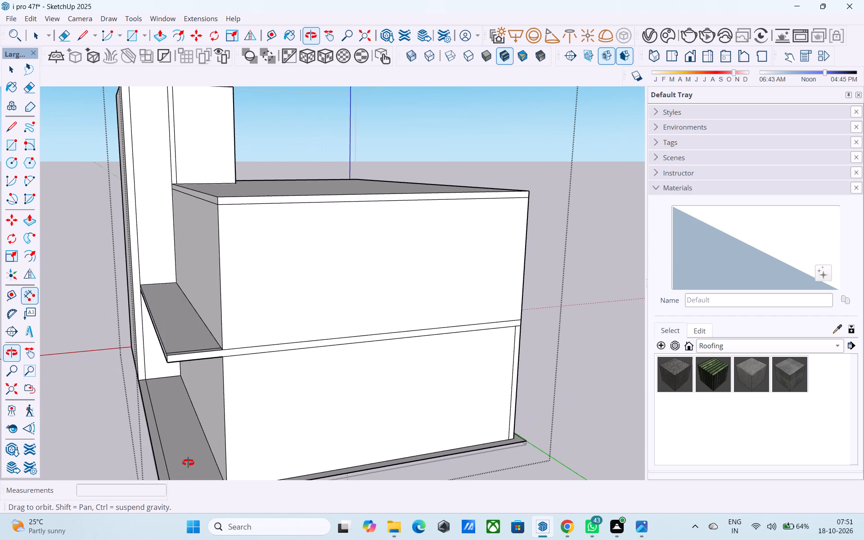
{"action": "middle_click_drag", "start_coordinate": [188, 463], "coordinate": [197, 501]}
{"action": "scroll", "coordinate": [239, 381], "scroll_direction": "down", "scroll_amount": 6}
{"action": "middle_click_drag", "start_coordinate": [231, 382], "coordinate": [337, 382]}
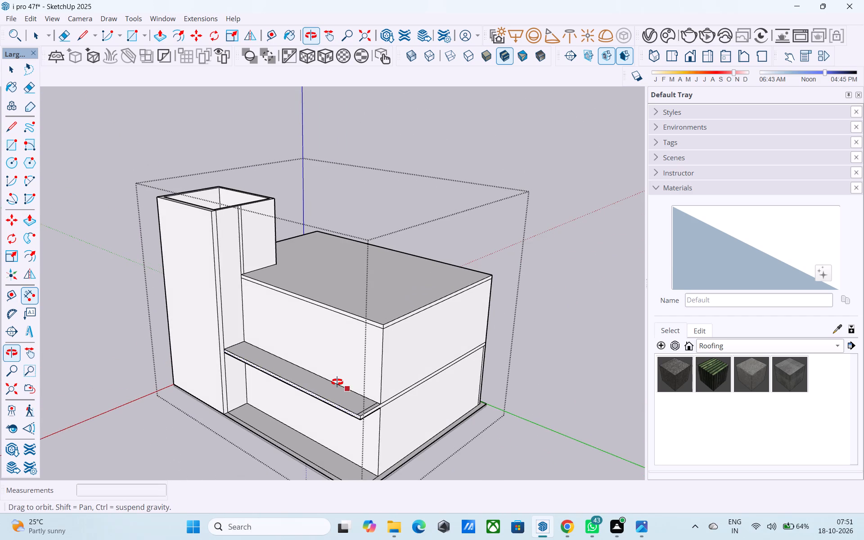
{"action": "middle_click_drag", "start_coordinate": [337, 382], "coordinate": [319, 377]}
{"action": "scroll", "coordinate": [317, 293], "scroll_direction": "up", "scroll_amount": 11}
{"action": "key", "text": "space"}
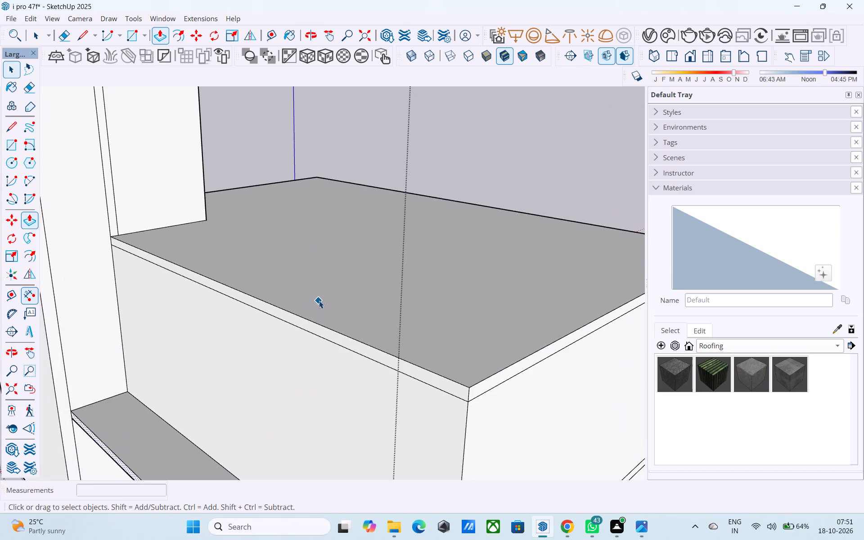
{"action": "left_click", "coordinate": [318, 331]}
{"action": "key", "text": "p"}
{"action": "left_click", "coordinate": [318, 330]}
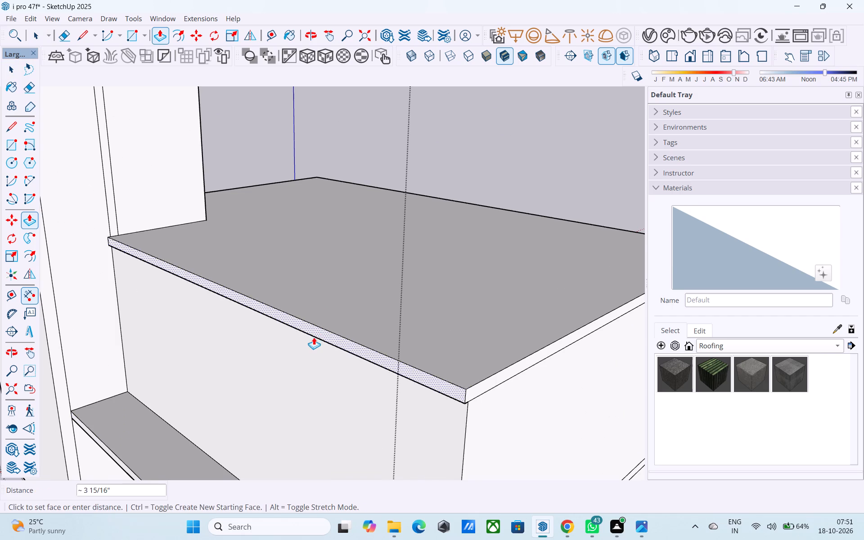
{"action": "scroll", "coordinate": [314, 337], "scroll_direction": "down", "scroll_amount": 5}
{"action": "scroll", "coordinate": [254, 413], "scroll_direction": "down", "scroll_amount": 4}
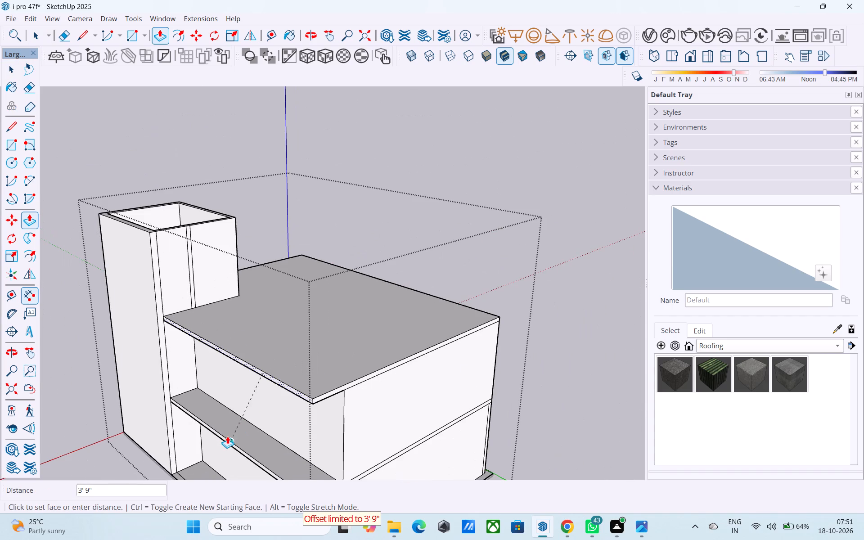
{"action": "left_click", "coordinate": [227, 436]}
Examine the two projecting slabs and their junction with the tower from several sides.
{"action": "scroll", "coordinate": [225, 433], "scroll_direction": "down", "scroll_amount": 4}
{"action": "middle_click_drag", "start_coordinate": [225, 433], "coordinate": [201, 369]}
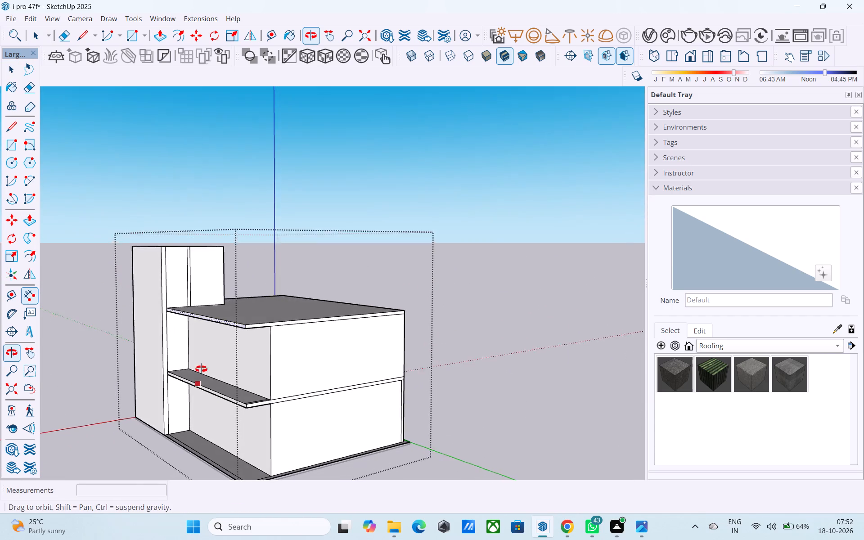
{"action": "middle_click_drag", "start_coordinate": [201, 369], "coordinate": [202, 363]}
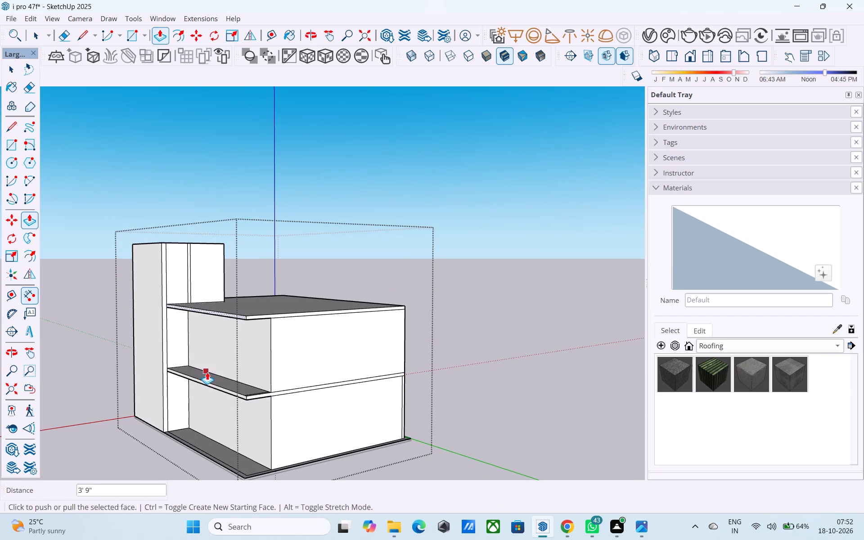
{"action": "scroll", "coordinate": [207, 372], "scroll_direction": "up", "scroll_amount": 4}
{"action": "scroll", "coordinate": [209, 373], "scroll_direction": "down", "scroll_amount": 2}
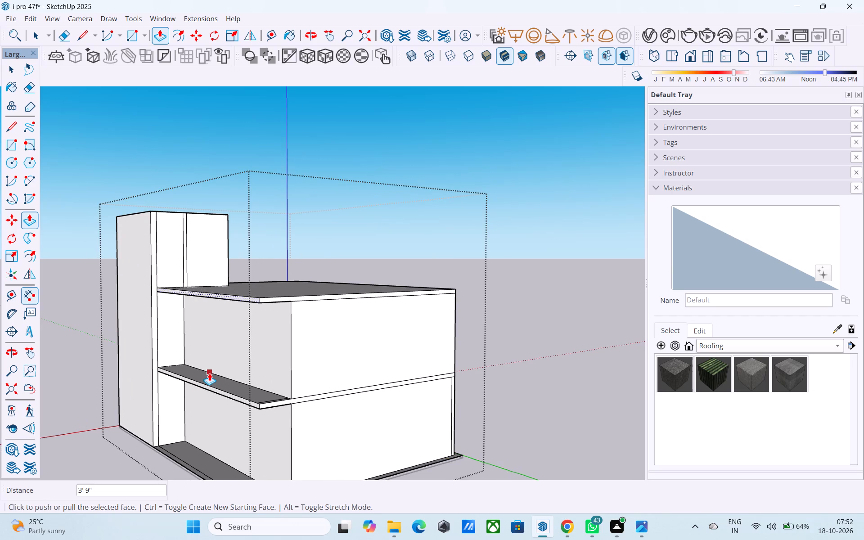
{"action": "middle_click_drag", "start_coordinate": [283, 376], "coordinate": [260, 369], "text": "shift"}
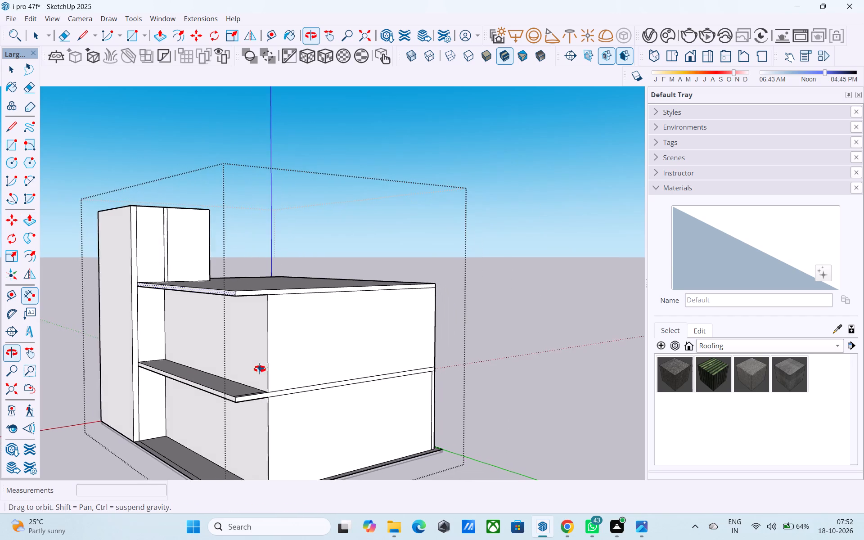
{"action": "middle_click_drag", "start_coordinate": [260, 369], "coordinate": [287, 387], "text": "shift"}
{"action": "middle_click_drag", "start_coordinate": [294, 366], "coordinate": [241, 391], "text": "shift"}
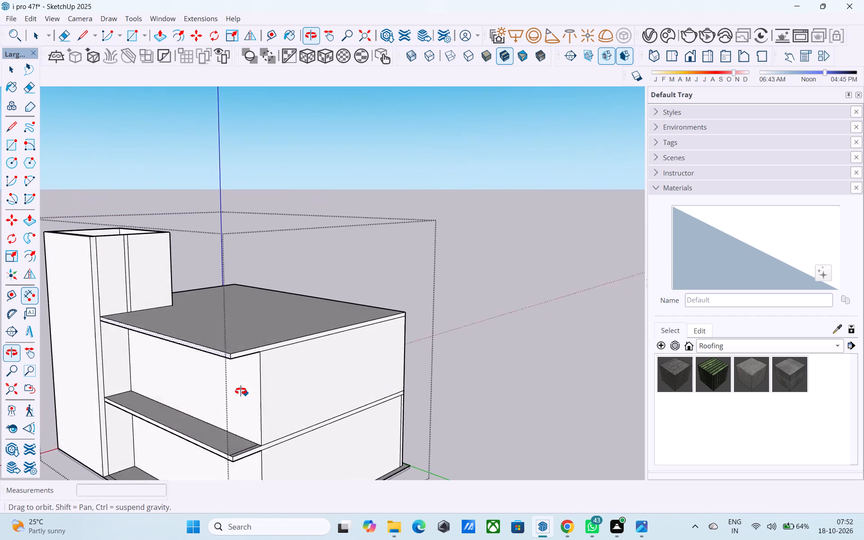
{"action": "middle_click_drag", "start_coordinate": [241, 391], "coordinate": [310, 374], "text": "shift"}
{"action": "middle_click_drag", "start_coordinate": [283, 379], "coordinate": [249, 383], "text": "shift"}
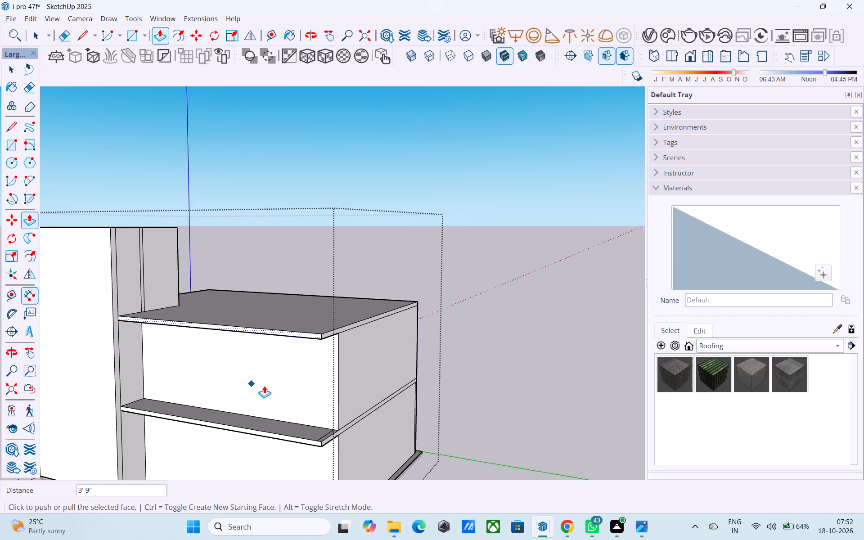
{"action": "middle_click_drag", "start_coordinate": [348, 384], "coordinate": [262, 404]}
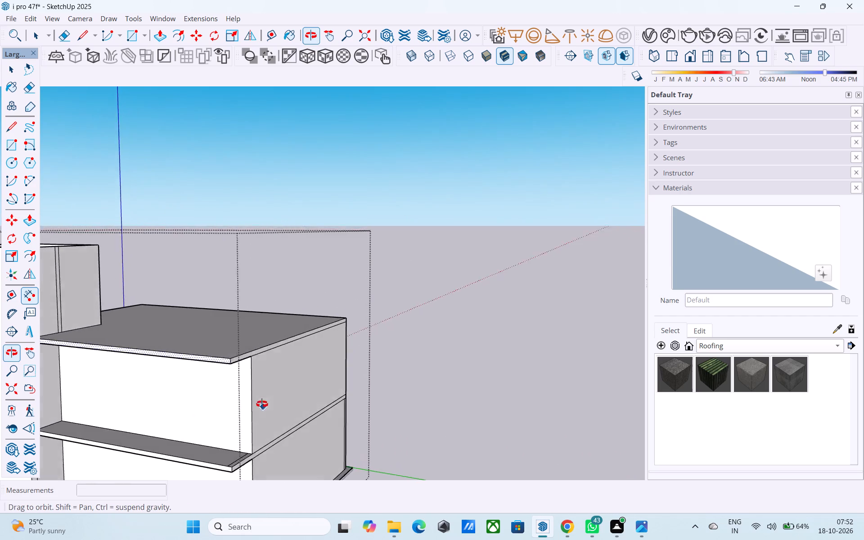
{"action": "middle_click_drag", "start_coordinate": [262, 404], "coordinate": [311, 433]}
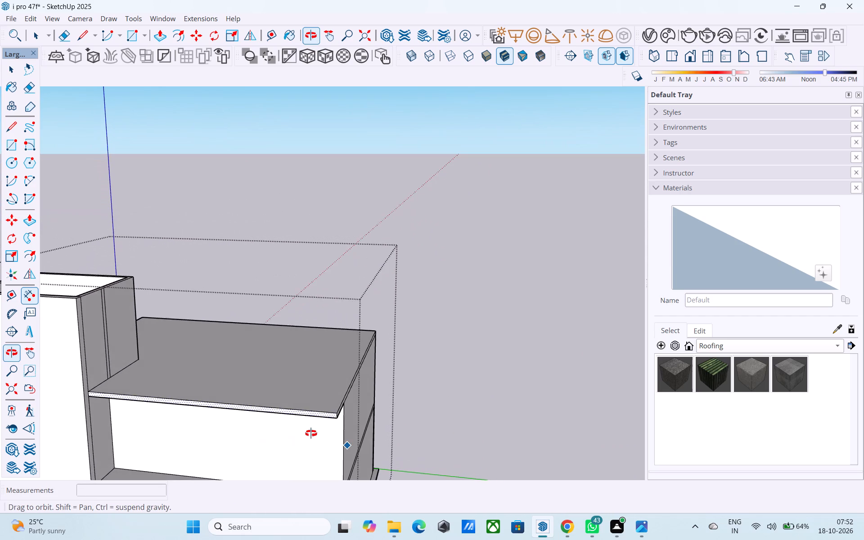
{"action": "middle_click_drag", "start_coordinate": [311, 433], "coordinate": [342, 430]}
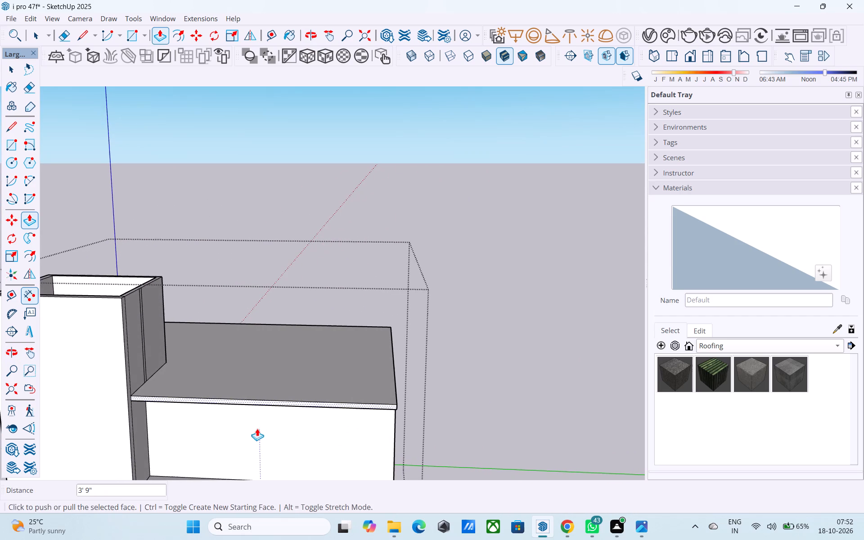
{"action": "middle_click_drag", "start_coordinate": [257, 428], "coordinate": [339, 428], "text": "shift"}
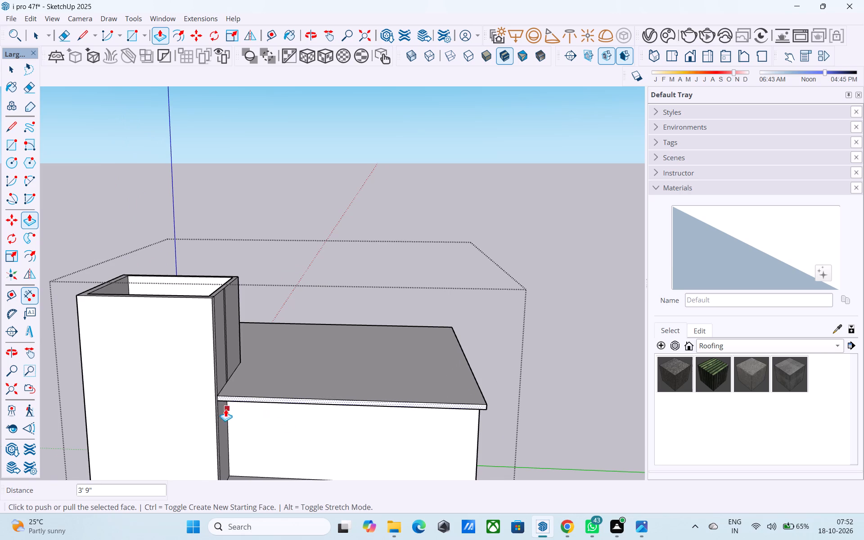
{"action": "middle_click_drag", "start_coordinate": [225, 409], "coordinate": [250, 386]}
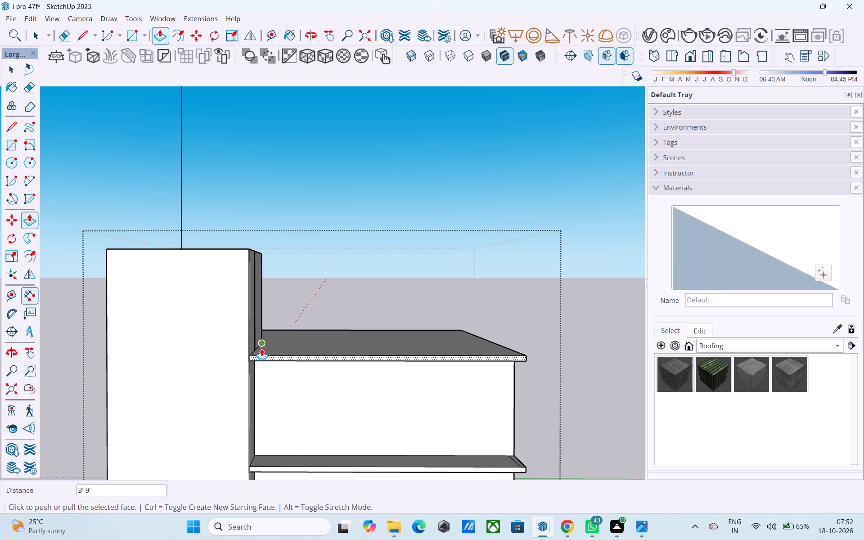
{"action": "middle_click_drag", "start_coordinate": [261, 348], "coordinate": [256, 380]}
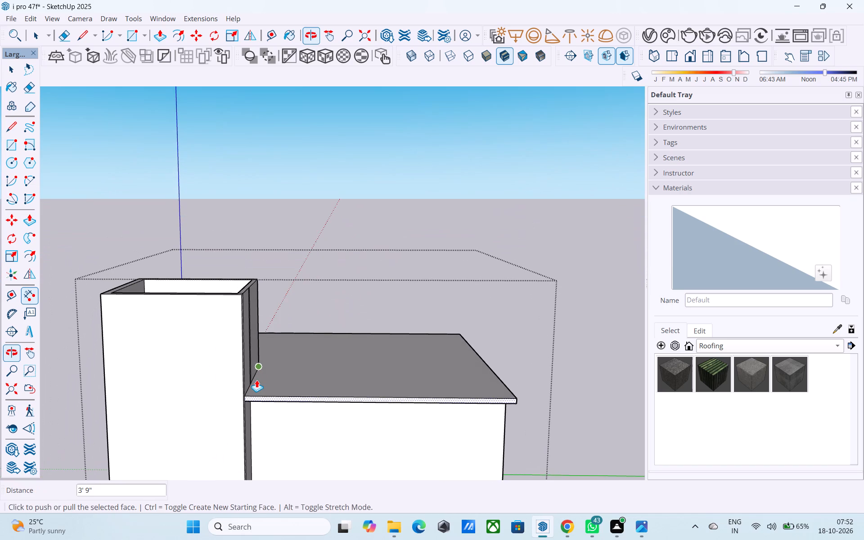
{"action": "scroll", "coordinate": [254, 385], "scroll_direction": "up", "scroll_amount": 4}
{"action": "scroll", "coordinate": [254, 385], "scroll_direction": "down", "scroll_amount": 5}
{"action": "key", "text": "space"}
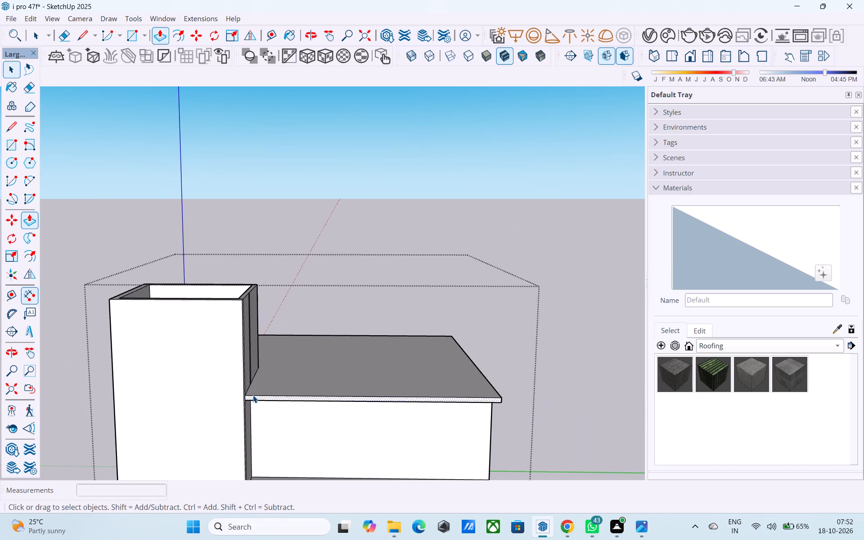
{"action": "middle_click_drag", "start_coordinate": [253, 395], "coordinate": [240, 330], "text": "shift"}
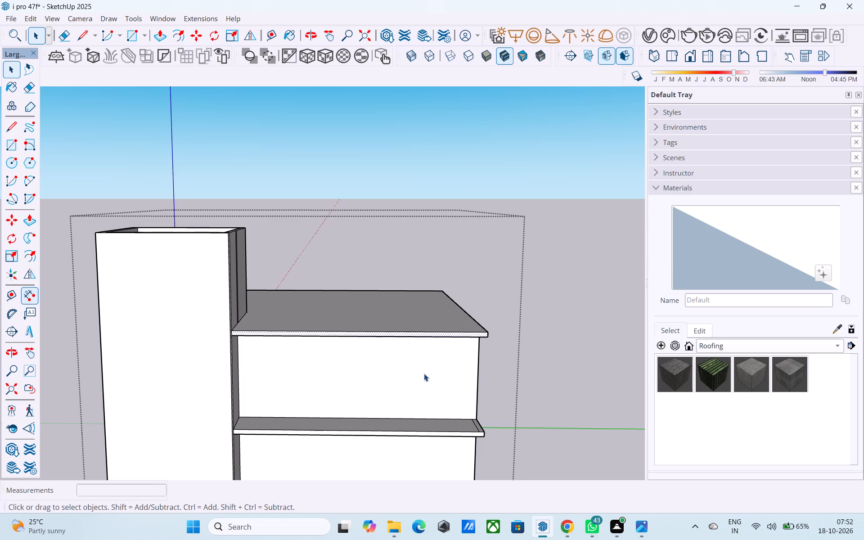
{"action": "middle_click_drag", "start_coordinate": [229, 332], "coordinate": [372, 313]}
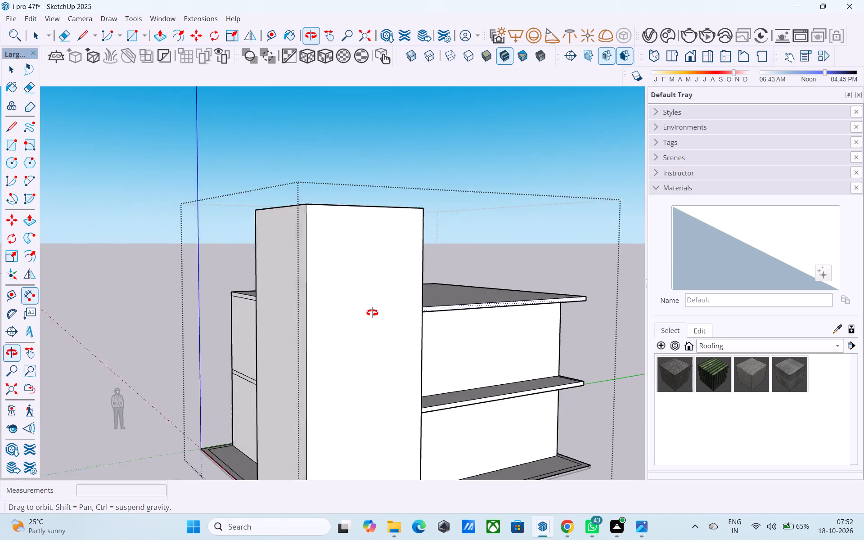
{"action": "middle_click_drag", "start_coordinate": [372, 313], "coordinate": [445, 310]}
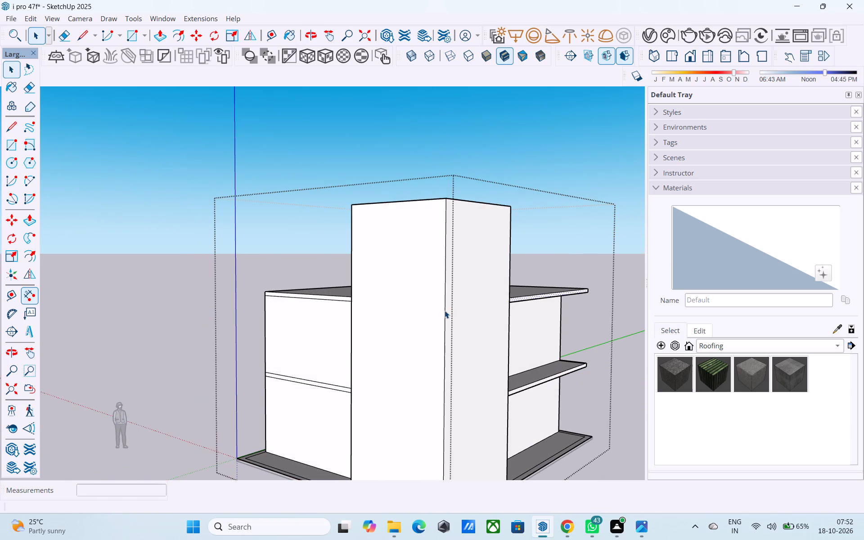
{"action": "middle_click_drag", "start_coordinate": [445, 310], "coordinate": [299, 334]}
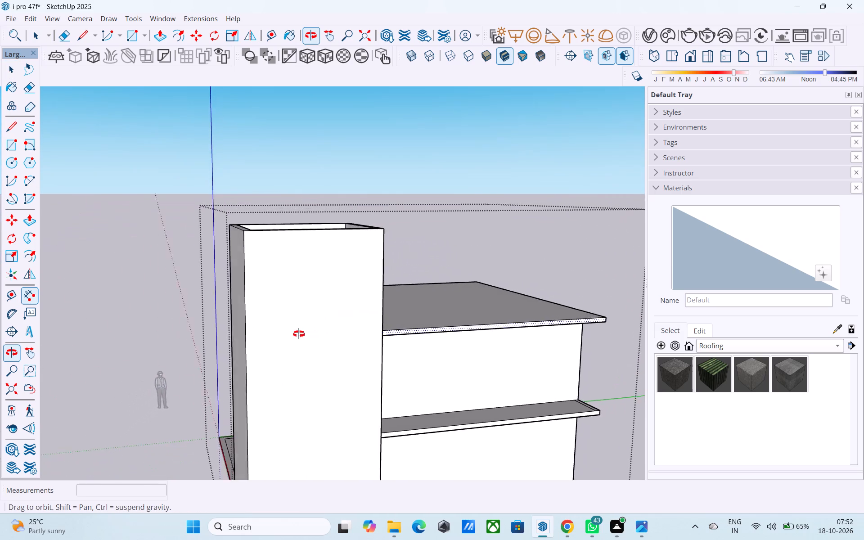
{"action": "middle_click_drag", "start_coordinate": [299, 334], "coordinate": [294, 317]}
{"action": "scroll", "coordinate": [292, 314], "scroll_direction": "down", "scroll_amount": 7}
{"action": "middle_click_drag", "start_coordinate": [294, 314], "coordinate": [297, 327], "text": "shift"}
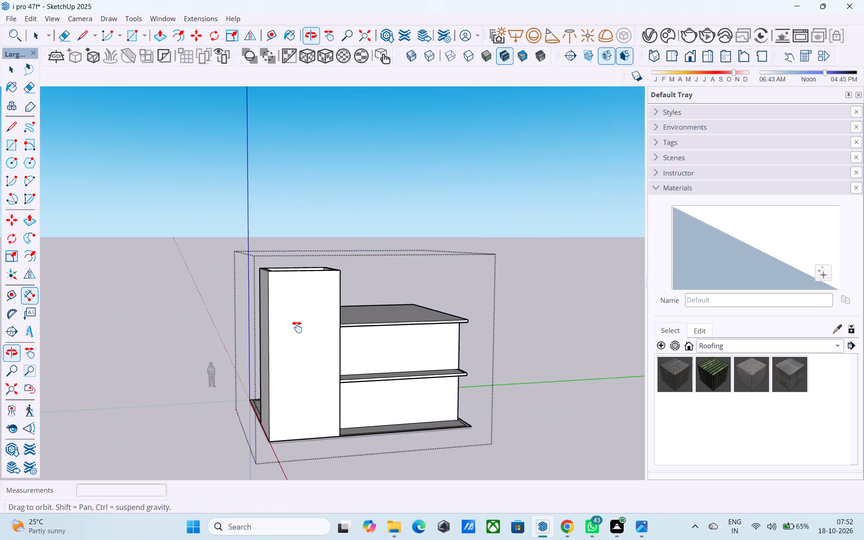
{"action": "middle_click_drag", "start_coordinate": [297, 327], "coordinate": [405, 357], "text": "shift"}
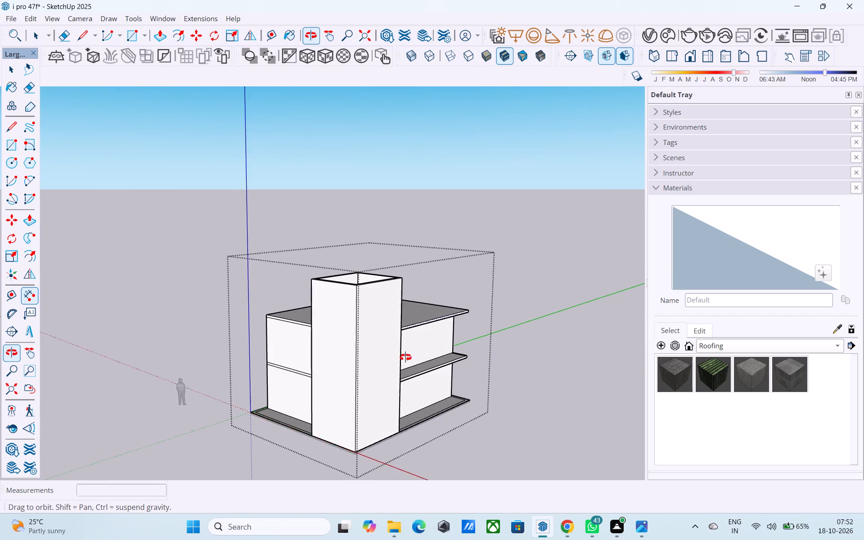
{"action": "middle_click_drag", "start_coordinate": [405, 357], "coordinate": [353, 371], "text": "shift"}
Copy the short vertical edge at the tower end of the roof slab's front face 4' along the slab.
{"action": "scroll", "coordinate": [392, 371], "scroll_direction": "up", "scroll_amount": 4}
{"action": "middle_click_drag", "start_coordinate": [403, 355], "coordinate": [187, 402]}
{"action": "scroll", "coordinate": [144, 360], "scroll_direction": "up", "scroll_amount": 8}
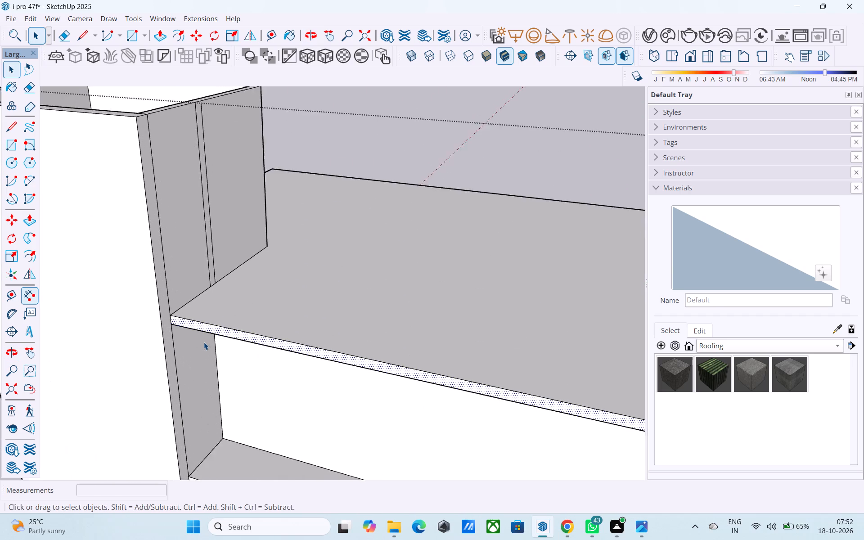
{"action": "scroll", "coordinate": [204, 342], "scroll_direction": "up", "scroll_amount": 5}
{"action": "left_click", "coordinate": [157, 310]}
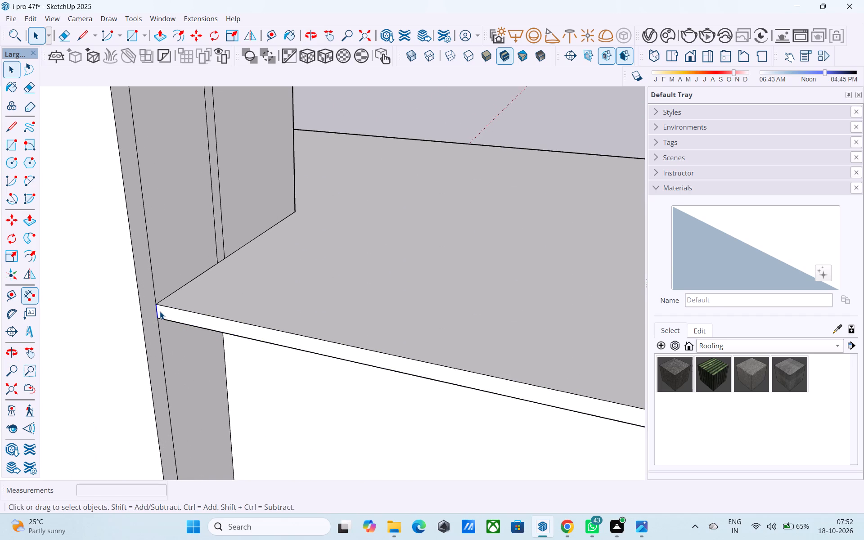
{"action": "key", "text": "m"}
{"action": "left_click", "coordinate": [155, 307]}
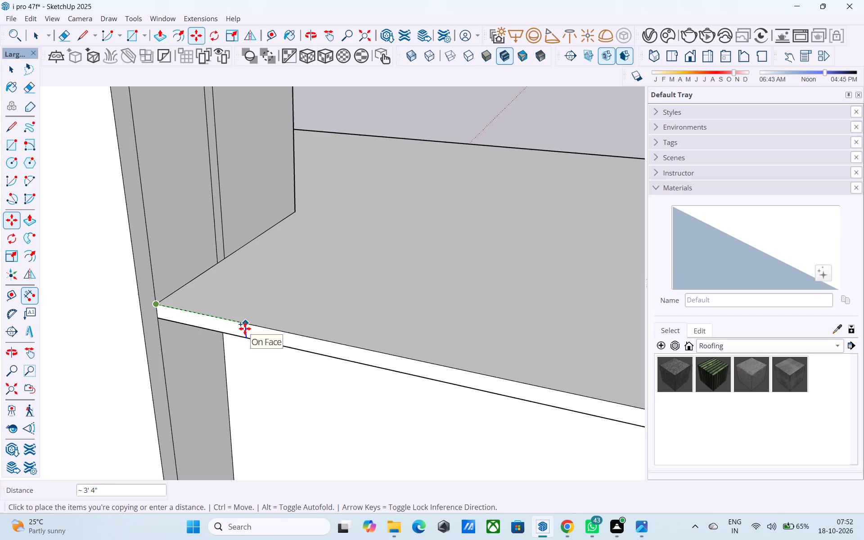
{"action": "type", "text": "4'"}
{"action": "key", "text": "Return"}
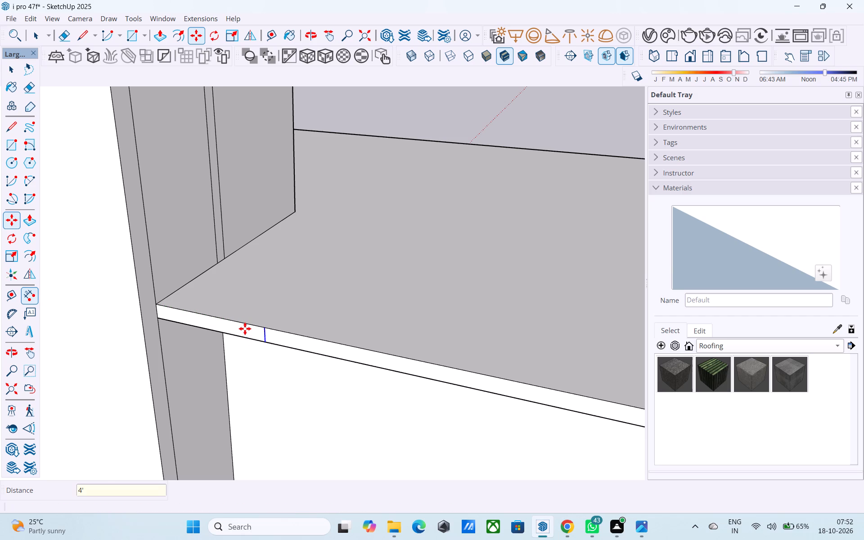
Copy the short vertical edge at the tower end of the projecting storey slab's front face 4' along the slab.
{"action": "scroll", "coordinate": [245, 328], "scroll_direction": "down", "scroll_amount": 12}
{"action": "scroll", "coordinate": [211, 404], "scroll_direction": "up", "scroll_amount": 5}
{"action": "scroll", "coordinate": [260, 407], "scroll_direction": "up", "scroll_amount": 4}
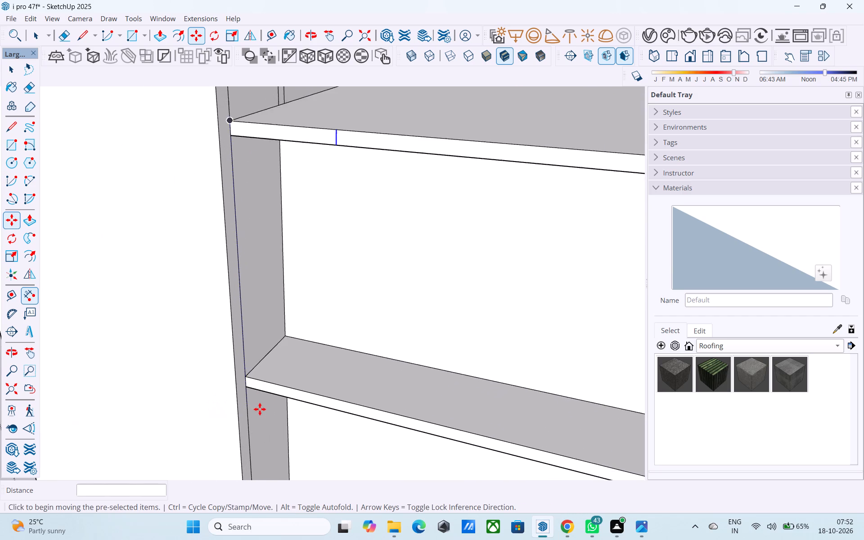
{"action": "scroll", "coordinate": [260, 409], "scroll_direction": "up", "scroll_amount": 6}
{"action": "key", "text": "space"}
{"action": "left_click", "coordinate": [232, 368]}
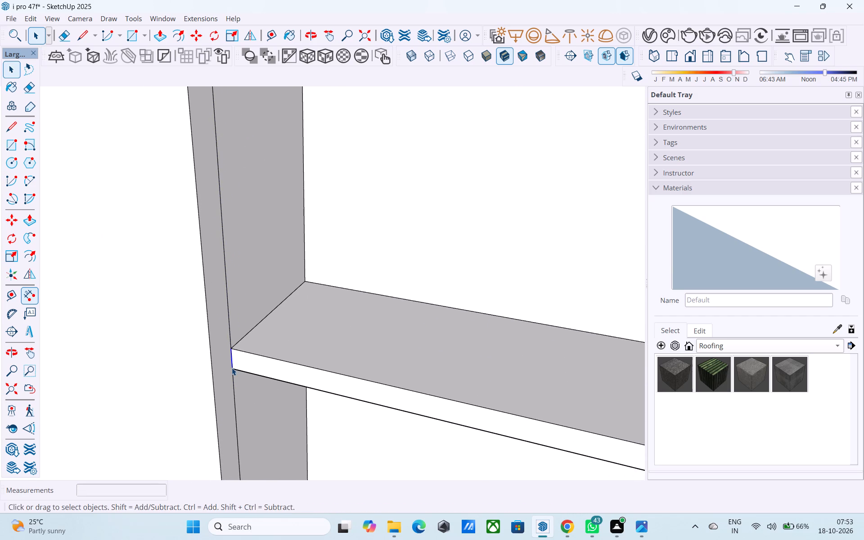
{"action": "key", "text": "m"}
{"action": "left_click", "coordinate": [234, 351]}
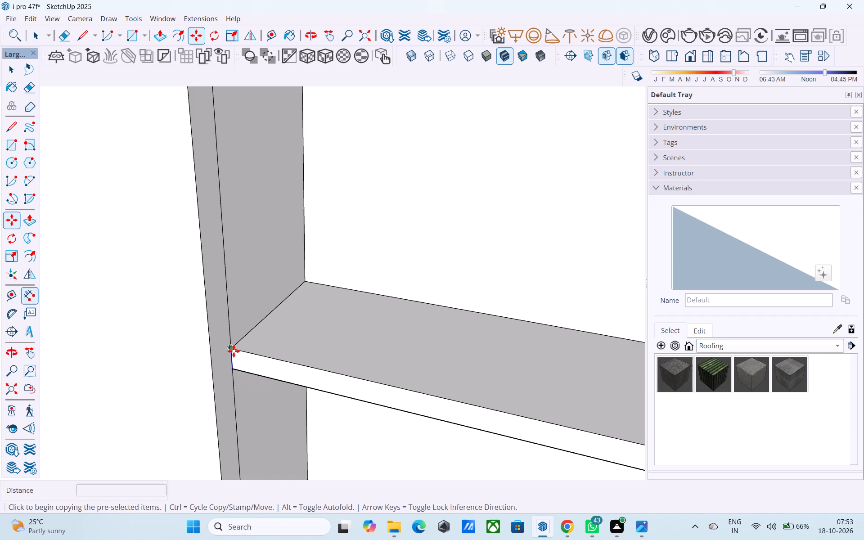
{"action": "type", "text": "4'"}
{"action": "key", "text": "Return"}
{"action": "scroll", "coordinate": [253, 347], "scroll_direction": "down", "scroll_amount": 15}
{"action": "middle_click_drag", "start_coordinate": [233, 357], "coordinate": [329, 370]}
Push the 4' front-face segment of the storey slab beside the tower back to the wall line, forming a notch.
{"action": "key", "text": "space"}
{"action": "left_click", "coordinate": [373, 377]}
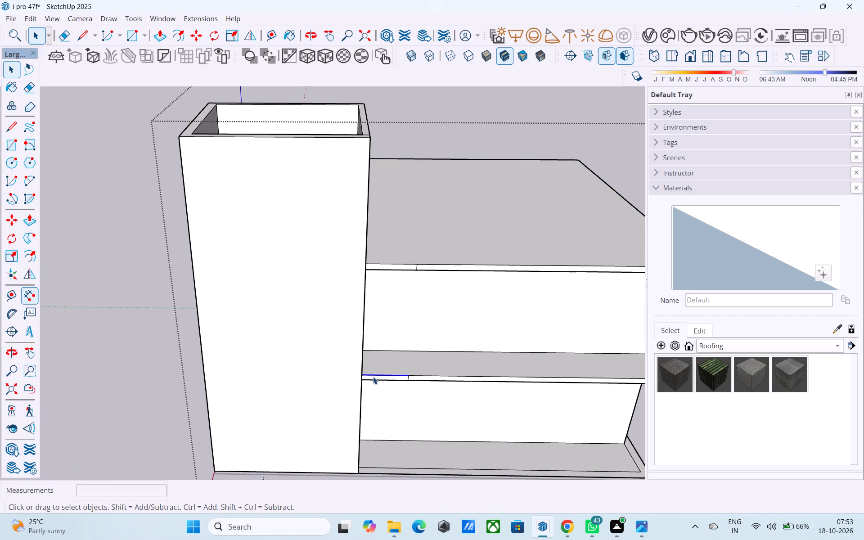
{"action": "scroll", "coordinate": [373, 378], "scroll_direction": "up", "scroll_amount": 3}
{"action": "left_click", "coordinate": [373, 378]}
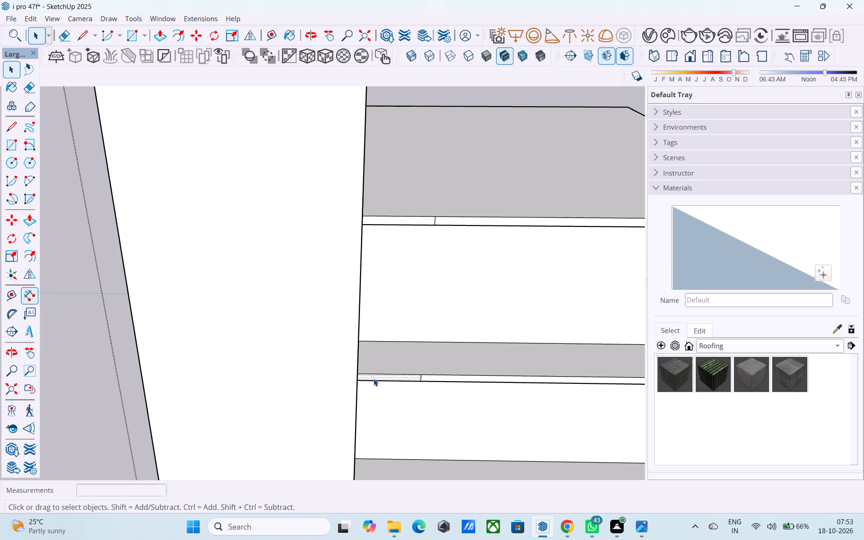
{"action": "key", "text": "p"}
{"action": "left_click", "coordinate": [373, 378]}
{"action": "left_click", "coordinate": [388, 312]}
{"action": "middle_click_drag", "start_coordinate": [388, 312], "coordinate": [365, 304]}
Push the 4' front-face segment of the roof slab beside the tower back 3' 9" to cut a matching notch.
{"action": "key", "text": "space"}
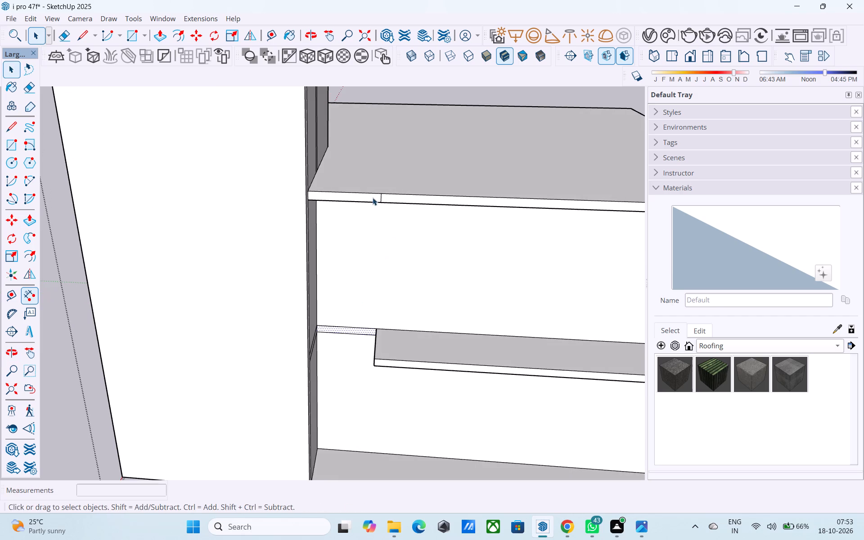
{"action": "left_click", "coordinate": [373, 197]}
{"action": "key", "text": "p"}
{"action": "left_click", "coordinate": [373, 197]}
{"action": "left_click", "coordinate": [385, 220]}
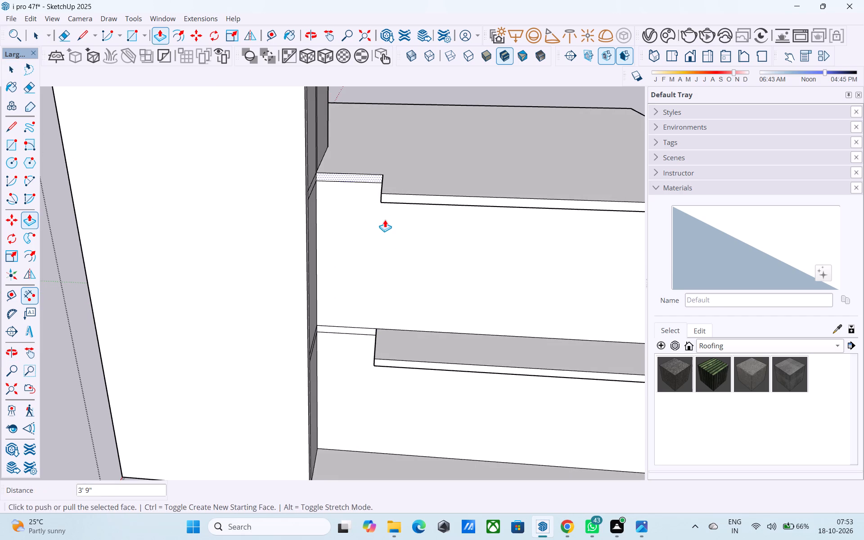
{"action": "key", "text": "space"}
Offset the outline of the notched roof slab's top face inward by 6" to form a perimeter rim.
{"action": "scroll", "coordinate": [264, 266], "scroll_direction": "down", "scroll_amount": 9}
{"action": "middle_click_drag", "start_coordinate": [431, 287], "coordinate": [337, 342]}
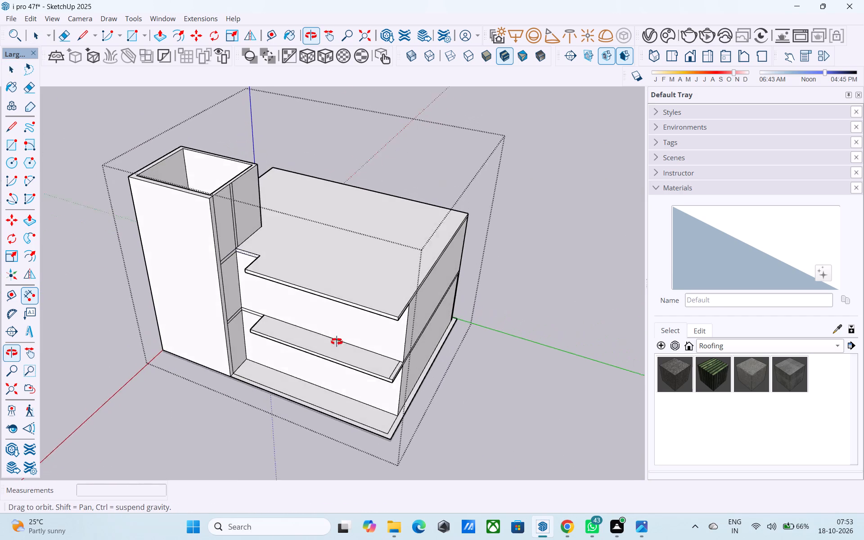
{"action": "middle_click_drag", "start_coordinate": [337, 342], "coordinate": [343, 363]}
{"action": "middle_click_drag", "start_coordinate": [349, 367], "coordinate": [318, 360]}
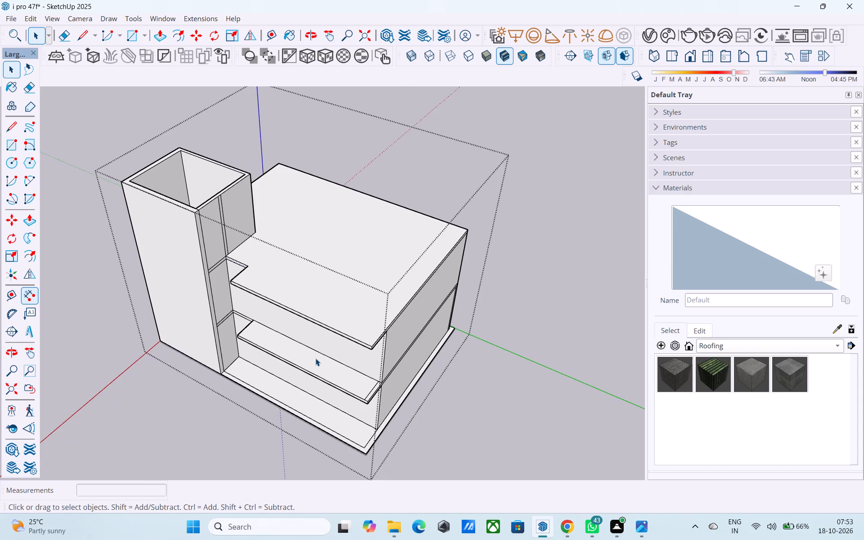
{"action": "middle_click_drag", "start_coordinate": [315, 358], "coordinate": [315, 407]}
{"action": "scroll", "coordinate": [315, 407], "scroll_direction": "down", "scroll_amount": 4}
{"action": "middle_click_drag", "start_coordinate": [307, 402], "coordinate": [277, 381]}
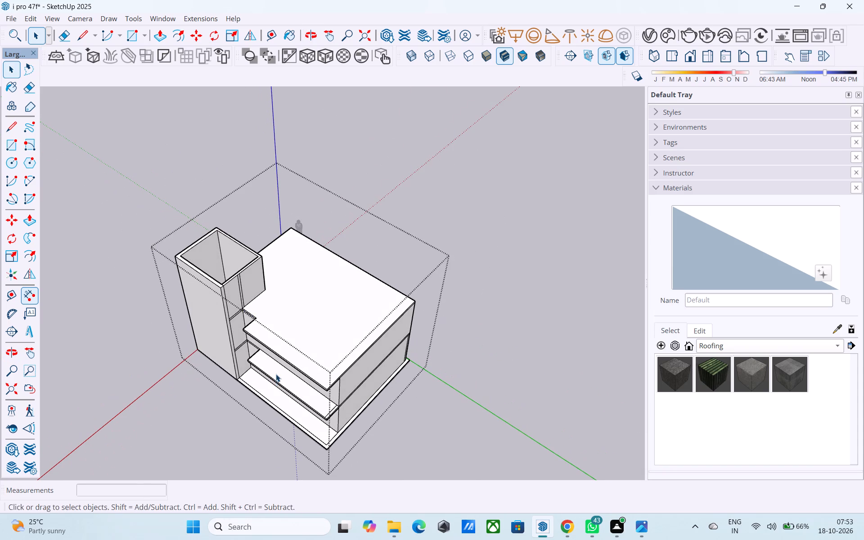
{"action": "scroll", "coordinate": [310, 332], "scroll_direction": "up", "scroll_amount": 4}
{"action": "left_click", "coordinate": [310, 330]}
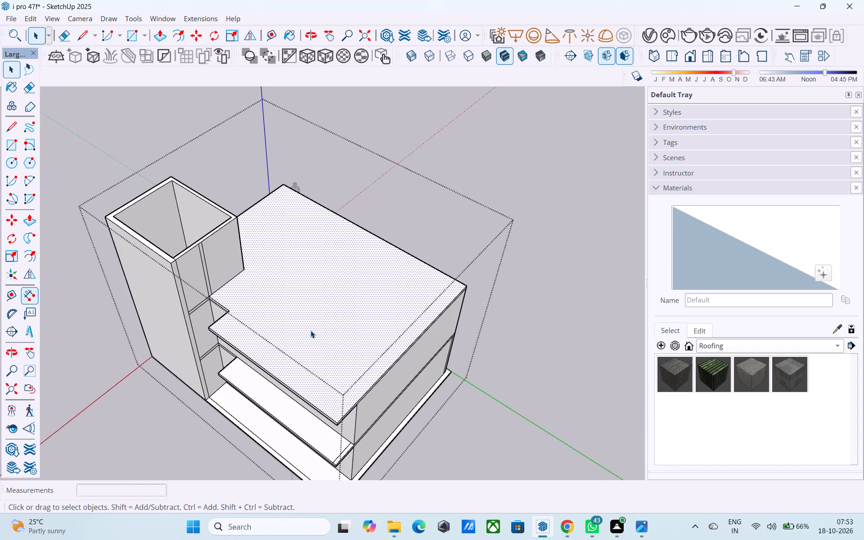
{"action": "key", "text": "f"}
{"action": "left_click", "coordinate": [311, 330]}
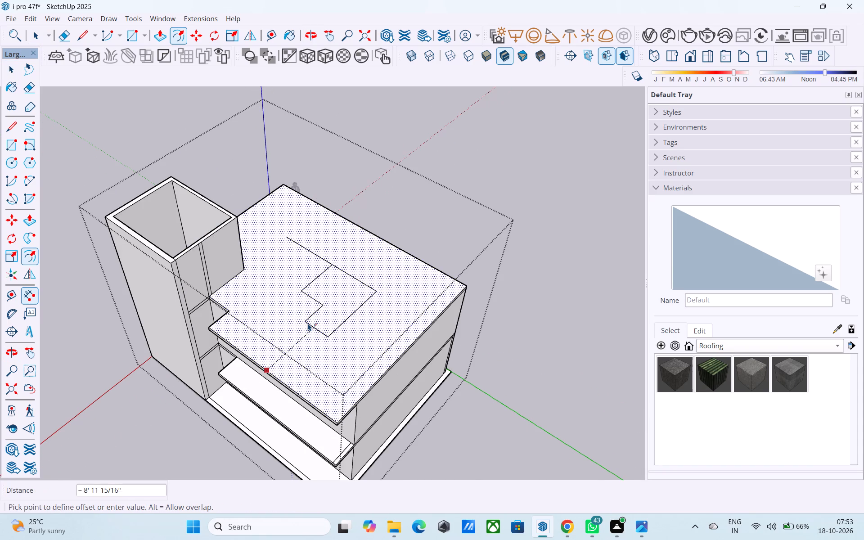
{"action": "type", "text": "6\""}
{"action": "key", "text": "Return"}
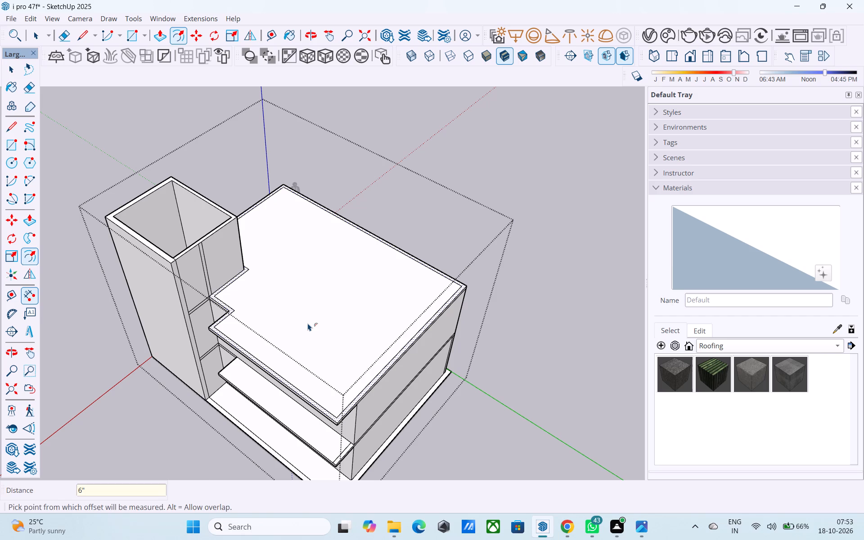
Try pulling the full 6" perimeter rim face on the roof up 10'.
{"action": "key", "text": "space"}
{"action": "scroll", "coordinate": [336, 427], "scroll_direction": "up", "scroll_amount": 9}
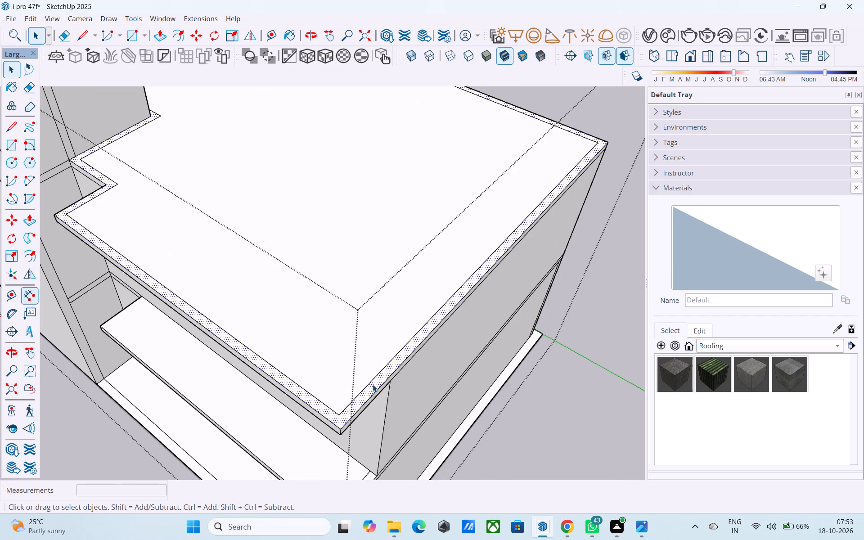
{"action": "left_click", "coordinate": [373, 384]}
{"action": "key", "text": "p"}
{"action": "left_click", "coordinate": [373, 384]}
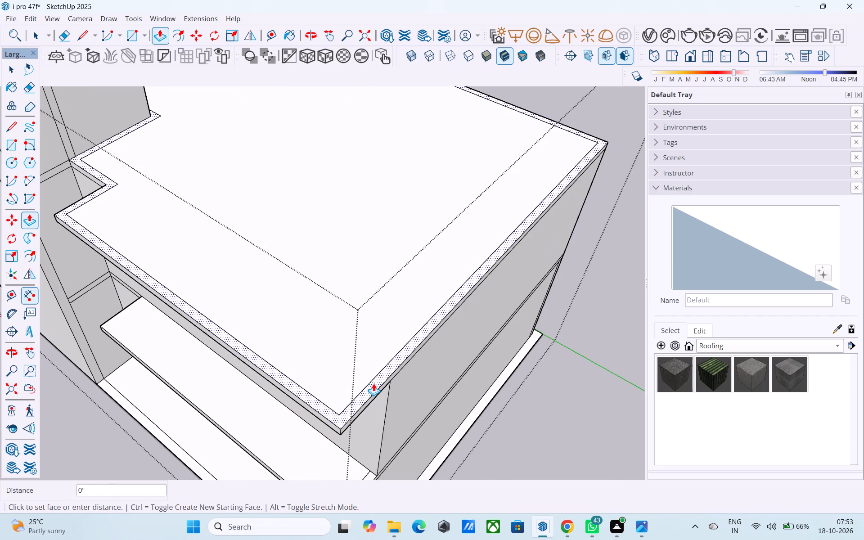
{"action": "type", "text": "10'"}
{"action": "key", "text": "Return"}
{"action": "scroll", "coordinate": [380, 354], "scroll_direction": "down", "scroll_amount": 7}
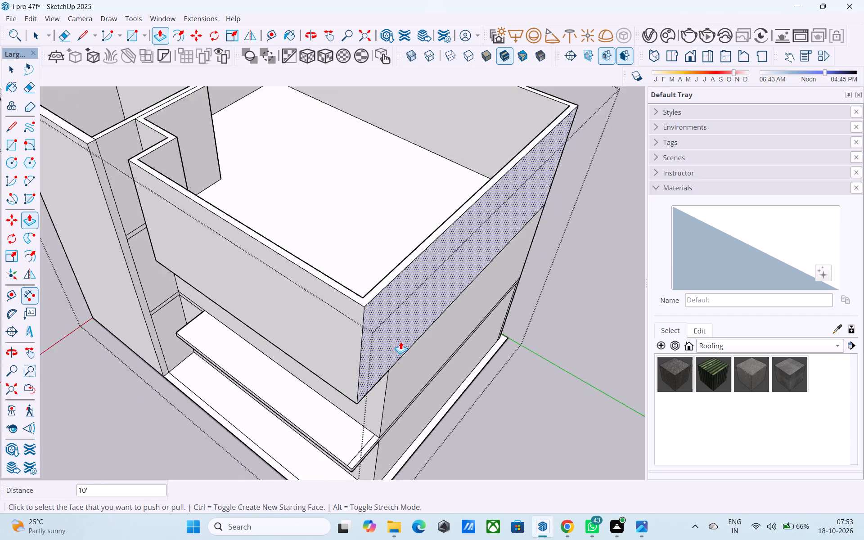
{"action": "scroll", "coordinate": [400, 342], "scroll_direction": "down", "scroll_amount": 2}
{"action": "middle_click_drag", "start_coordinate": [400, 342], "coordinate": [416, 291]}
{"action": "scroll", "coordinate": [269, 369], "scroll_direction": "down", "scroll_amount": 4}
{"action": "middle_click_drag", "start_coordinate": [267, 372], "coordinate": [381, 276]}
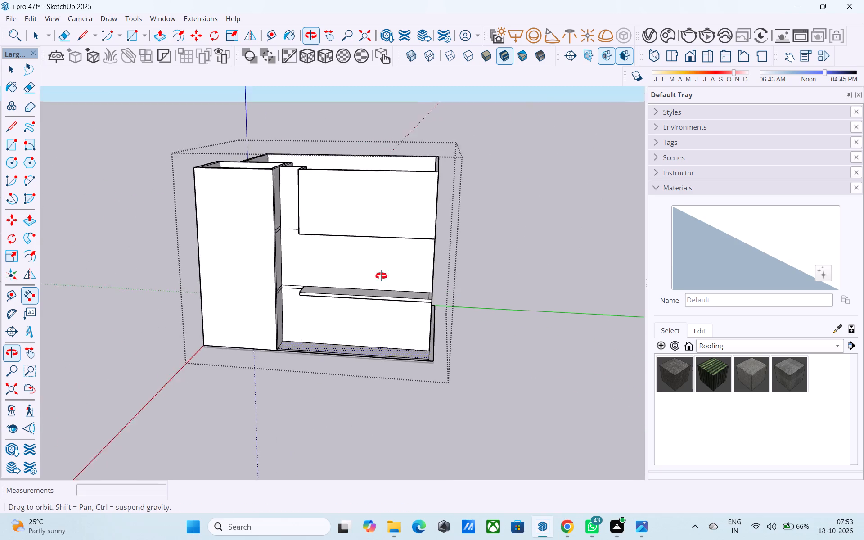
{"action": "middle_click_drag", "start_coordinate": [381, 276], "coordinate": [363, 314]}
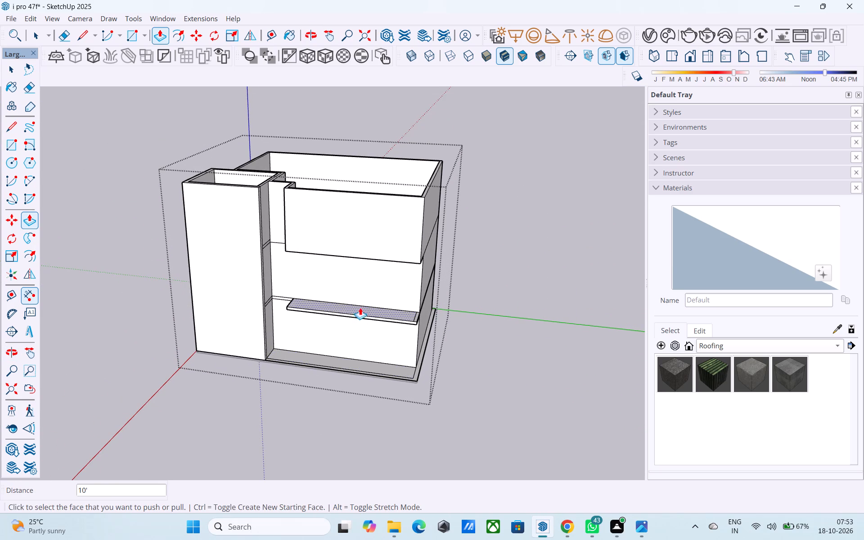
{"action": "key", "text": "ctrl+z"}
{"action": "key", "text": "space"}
Draw a 21' line across the roof from the rim's inner corner at the notch, parallel to the projecting front edge.
{"action": "middle_click_drag", "start_coordinate": [359, 291], "coordinate": [238, 404]}
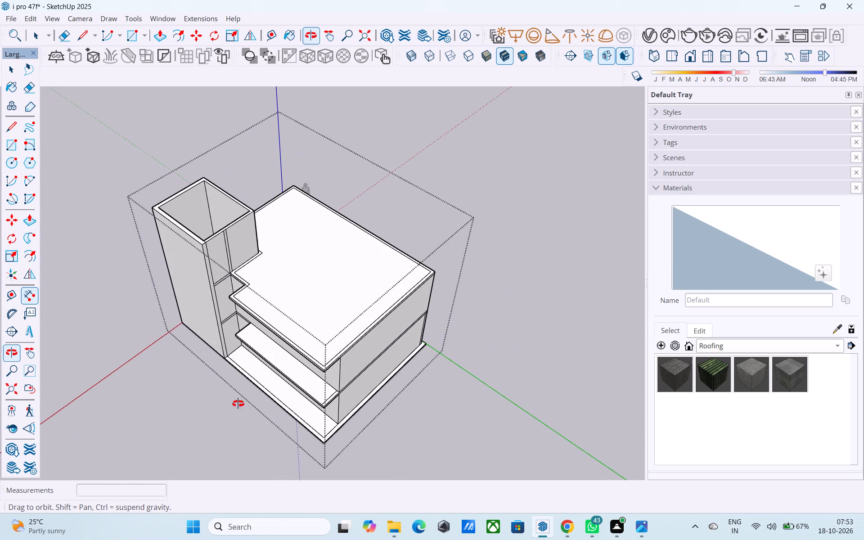
{"action": "middle_click_drag", "start_coordinate": [238, 404], "coordinate": [237, 404]}
{"action": "key", "text": "l"}
{"action": "scroll", "coordinate": [259, 298], "scroll_direction": "up", "scroll_amount": 4}
{"action": "left_click", "coordinate": [245, 274]}
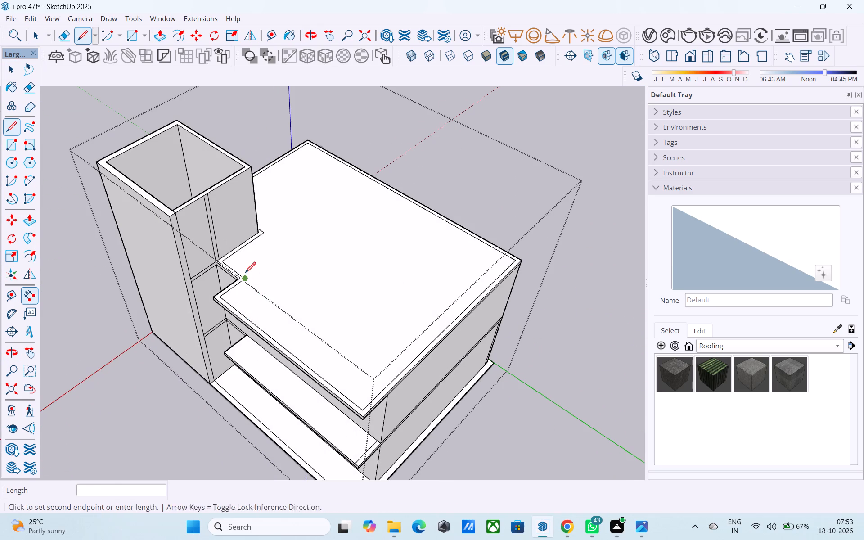
{"action": "left_click", "coordinate": [388, 382]}
{"action": "key", "text": "space"}
{"action": "left_click", "coordinate": [375, 332]}
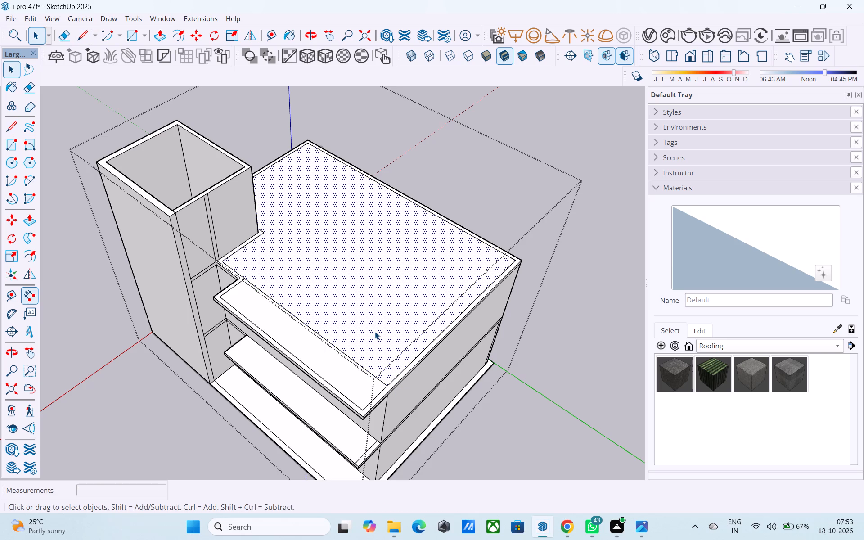
Draw a parallel 21' 6" line from the notch's outer slab corner to the rim's inner edge on the far side.
{"action": "middle_click_drag", "start_coordinate": [310, 326], "coordinate": [233, 351]}
{"action": "scroll", "coordinate": [220, 307], "scroll_direction": "up", "scroll_amount": 2}
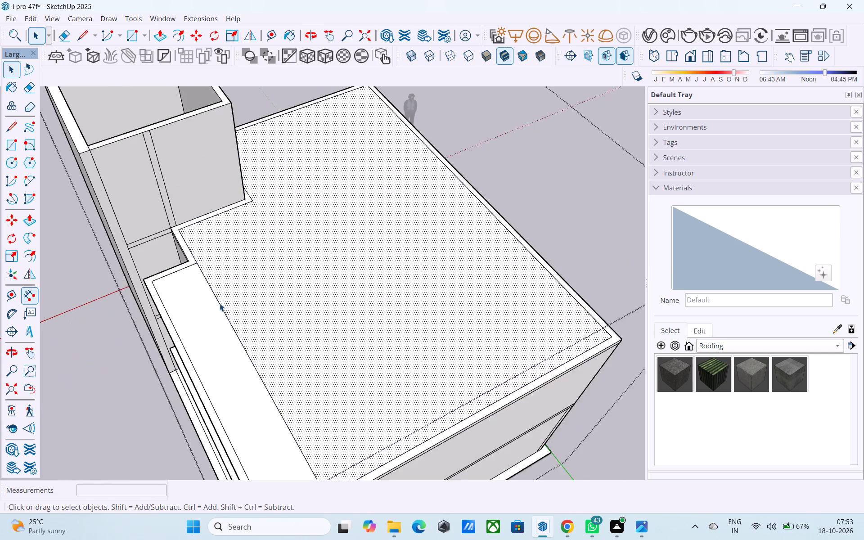
{"action": "scroll", "coordinate": [220, 303], "scroll_direction": "up", "scroll_amount": 4}
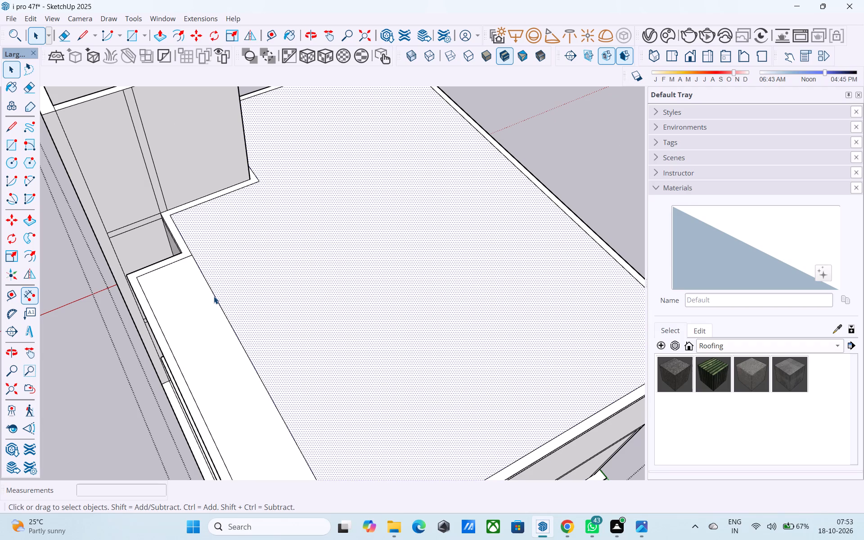
{"action": "middle_click_drag", "start_coordinate": [212, 303], "coordinate": [201, 300]}
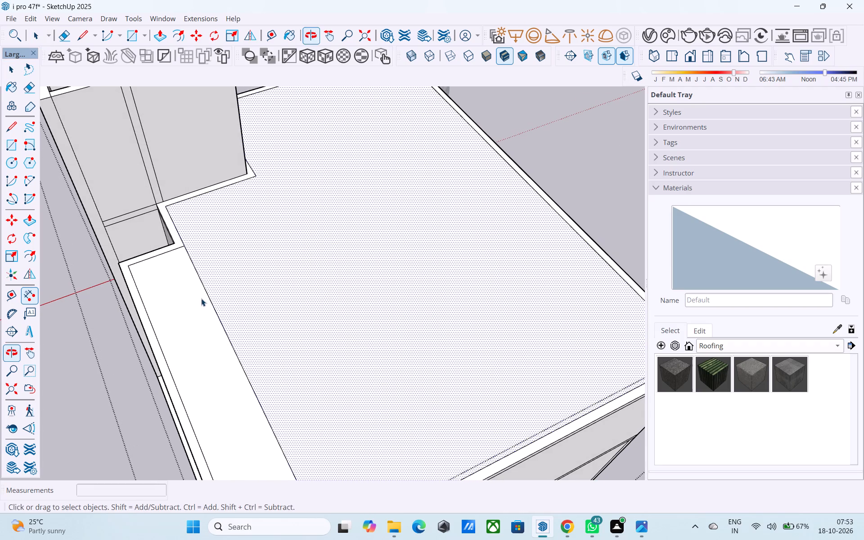
{"action": "key", "text": "l"}
{"action": "left_click", "coordinate": [172, 246]}
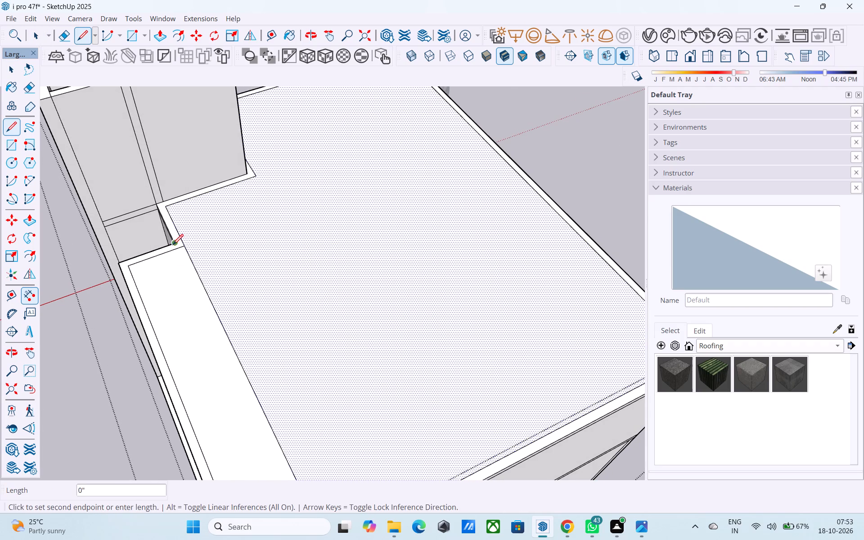
{"action": "scroll", "coordinate": [173, 246], "scroll_direction": "down", "scroll_amount": 4}
{"action": "left_click", "coordinate": [261, 439]}
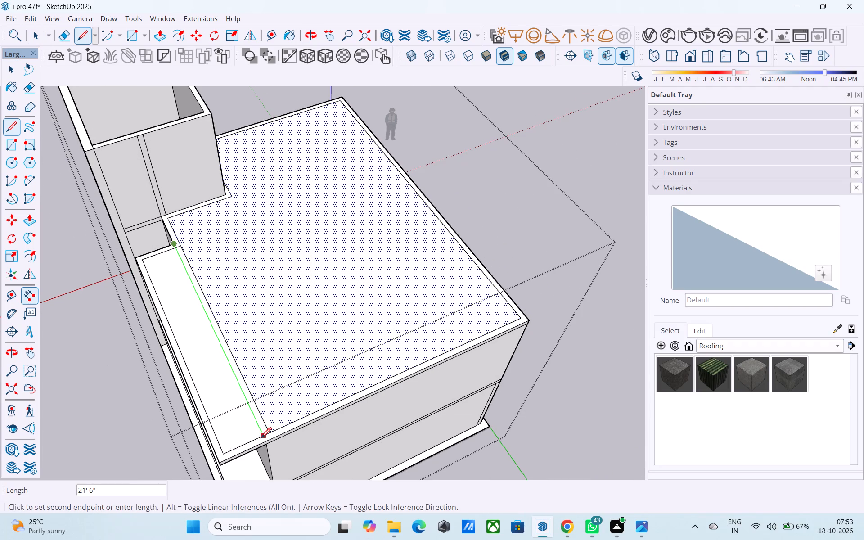
Erase the short inner-rim segments between the two parallel roof lines at the notch end and the far end.
{"action": "key", "text": "e"}
{"action": "scroll", "coordinate": [182, 244], "scroll_direction": "up", "scroll_amount": 8}
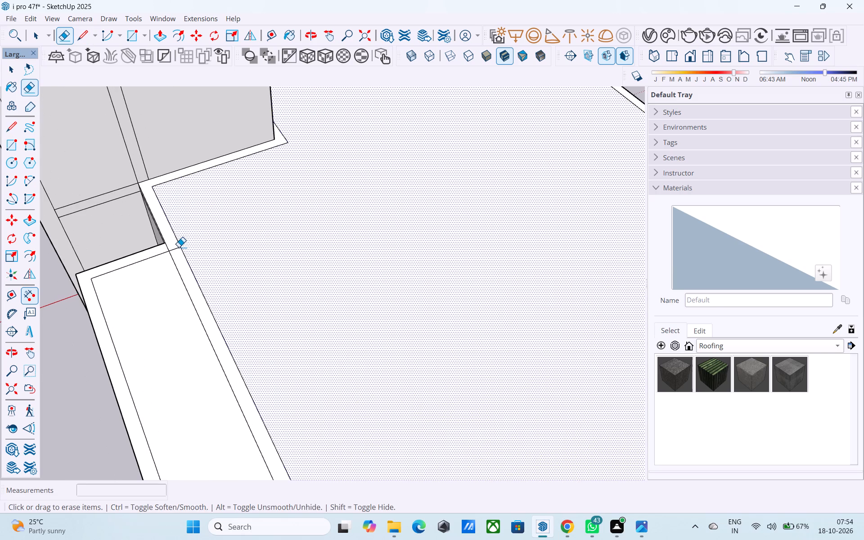
{"action": "left_click_drag", "start_coordinate": [171, 248], "coordinate": [177, 254]}
{"action": "scroll", "coordinate": [176, 256], "scroll_direction": "down", "scroll_amount": 10}
{"action": "scroll", "coordinate": [274, 440], "scroll_direction": "up", "scroll_amount": 3}
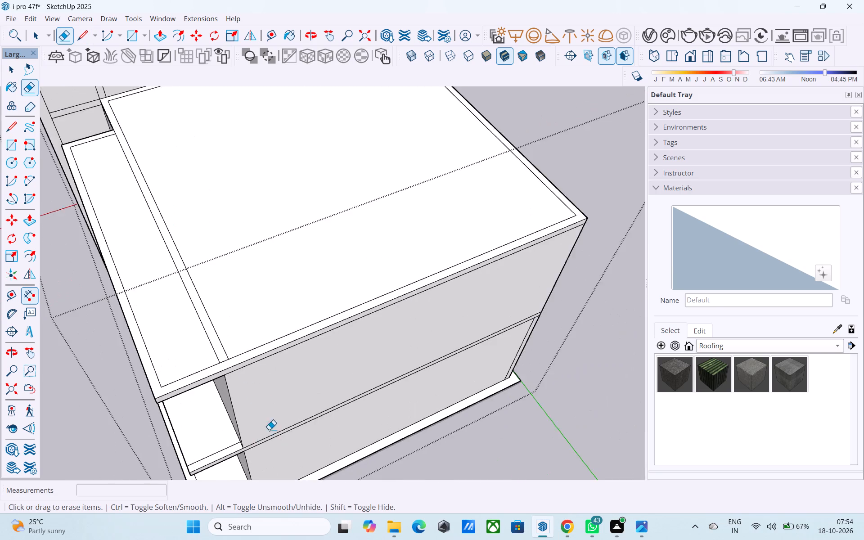
{"action": "scroll", "coordinate": [269, 430], "scroll_direction": "up", "scroll_amount": 7}
{"action": "left_click_drag", "start_coordinate": [209, 357], "coordinate": [211, 365]}
Extend the line nearer the projecting front across the rim to the roof slab's outer edge at the far end.
{"action": "key", "text": "l"}
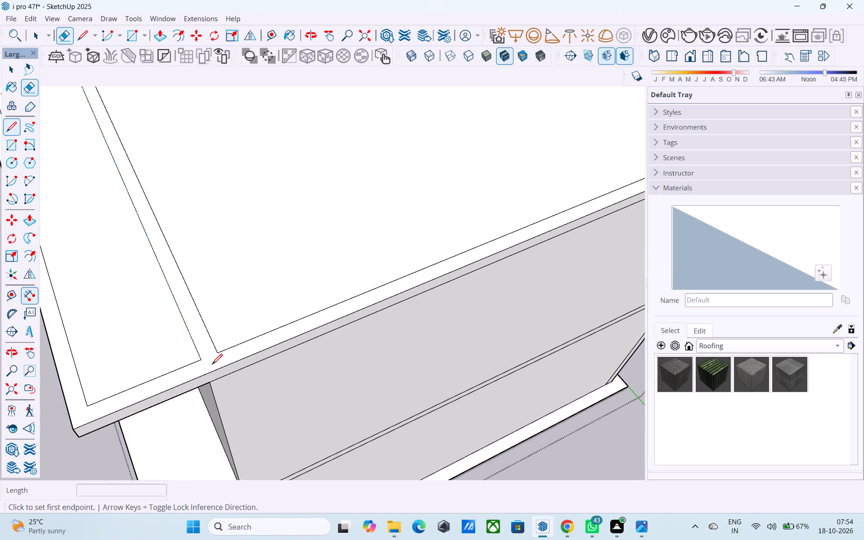
{"action": "left_click", "coordinate": [198, 361]}
{"action": "left_click", "coordinate": [205, 375]}
{"action": "key", "text": "space"}
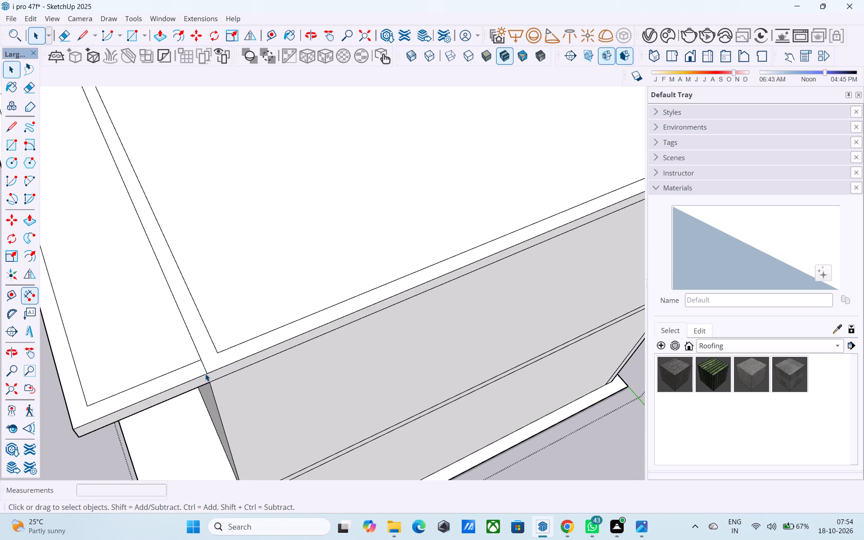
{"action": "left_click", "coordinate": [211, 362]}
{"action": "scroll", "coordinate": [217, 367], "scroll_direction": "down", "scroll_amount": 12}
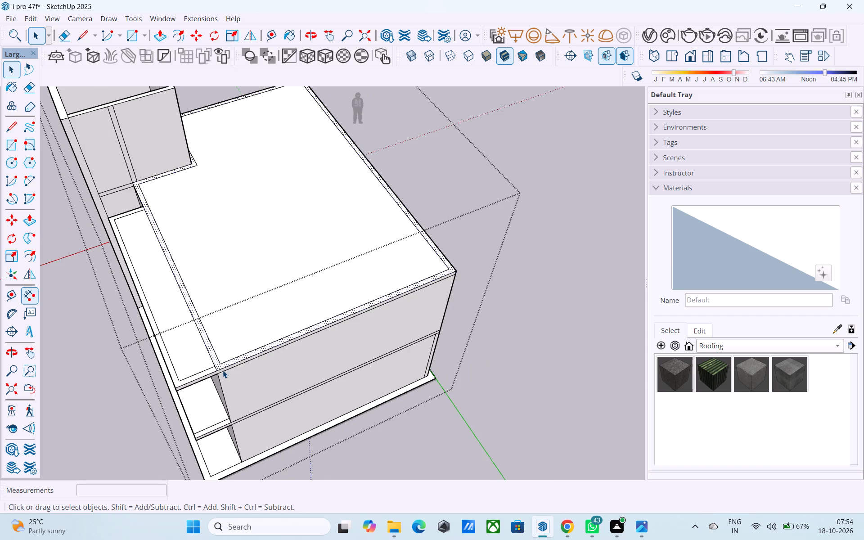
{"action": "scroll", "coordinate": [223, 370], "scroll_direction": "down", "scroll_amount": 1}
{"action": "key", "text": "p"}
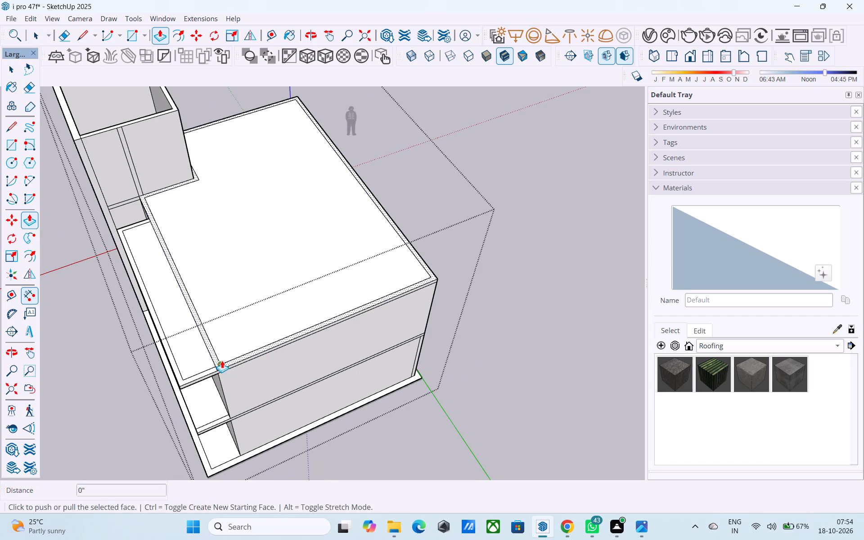
Draw a short line across the roof rim at the tower's corner nearest the projecting front slab.
{"action": "key", "text": "l"}
{"action": "scroll", "coordinate": [135, 193], "scroll_direction": "up", "scroll_amount": 4}
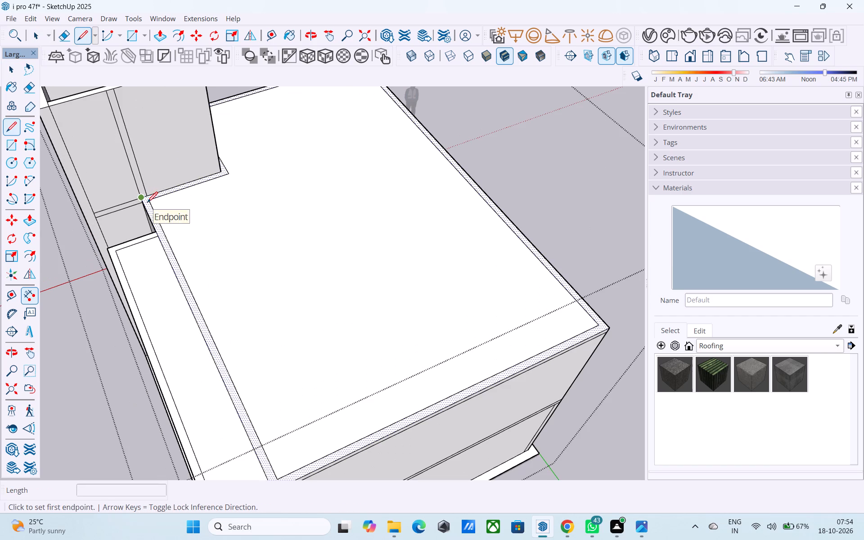
{"action": "left_click", "coordinate": [148, 202]}
{"action": "left_click", "coordinate": [147, 196]}
{"action": "scroll", "coordinate": [147, 196], "scroll_direction": "up", "scroll_amount": 8}
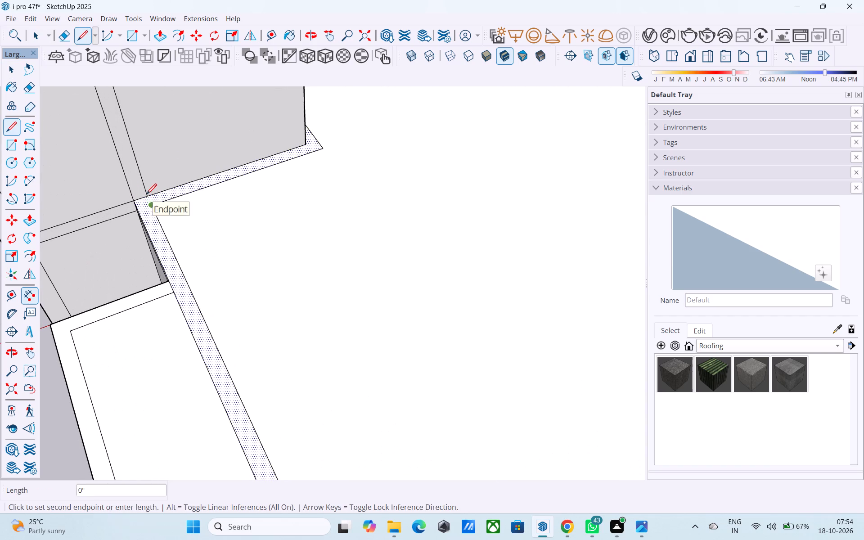
{"action": "left_click", "coordinate": [146, 196]}
Draw a short line across the roof rim where it meets the tower's back corner, separating the strip bordering the tower.
{"action": "scroll", "coordinate": [140, 198], "scroll_direction": "down", "scroll_amount": 12}
{"action": "middle_click_drag", "start_coordinate": [144, 212], "coordinate": [345, 116]}
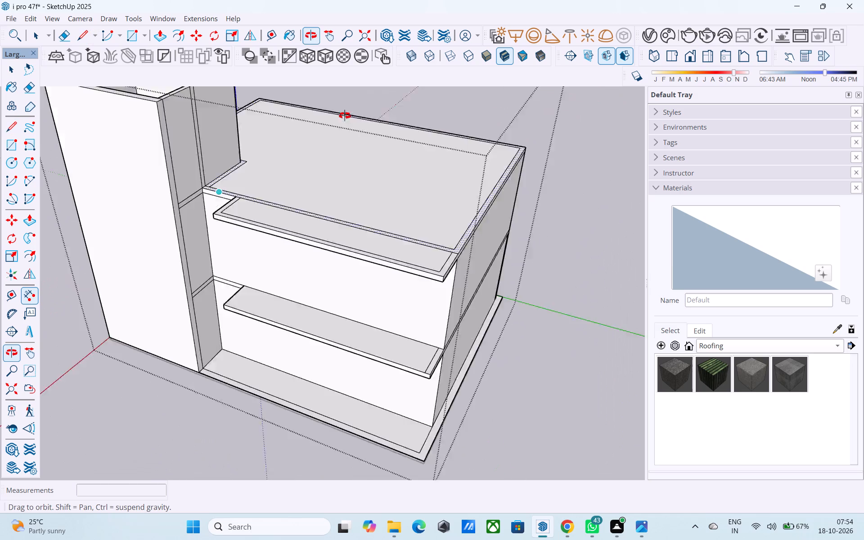
{"action": "middle_click_drag", "start_coordinate": [345, 116], "coordinate": [366, 90]}
{"action": "scroll", "coordinate": [364, 95], "scroll_direction": "down", "scroll_amount": 14}
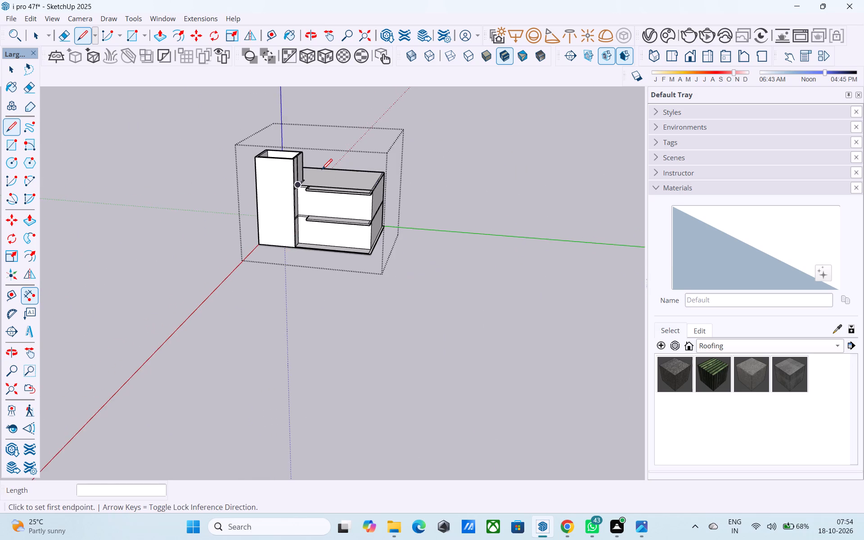
{"action": "scroll", "coordinate": [322, 171], "scroll_direction": "up", "scroll_amount": 2}
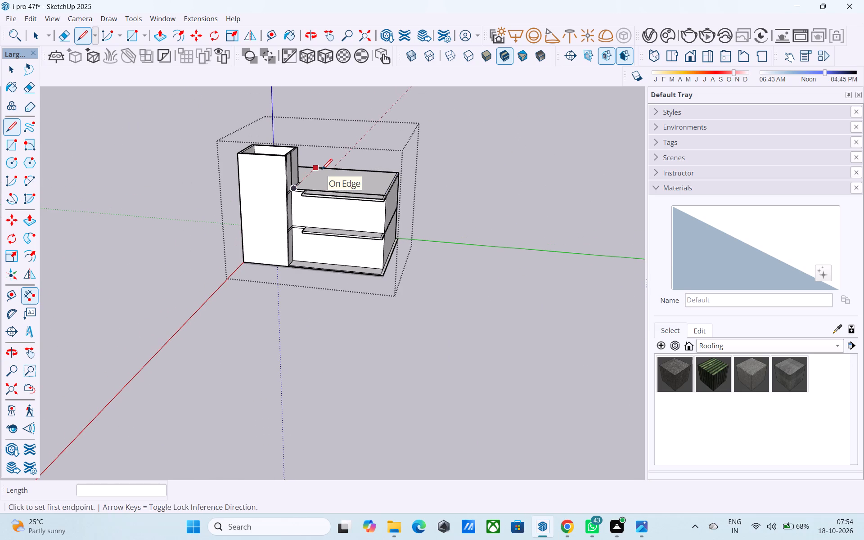
{"action": "scroll", "coordinate": [322, 174], "scroll_direction": "down", "scroll_amount": 3}
{"action": "middle_click_drag", "start_coordinate": [364, 182], "coordinate": [193, 226]}
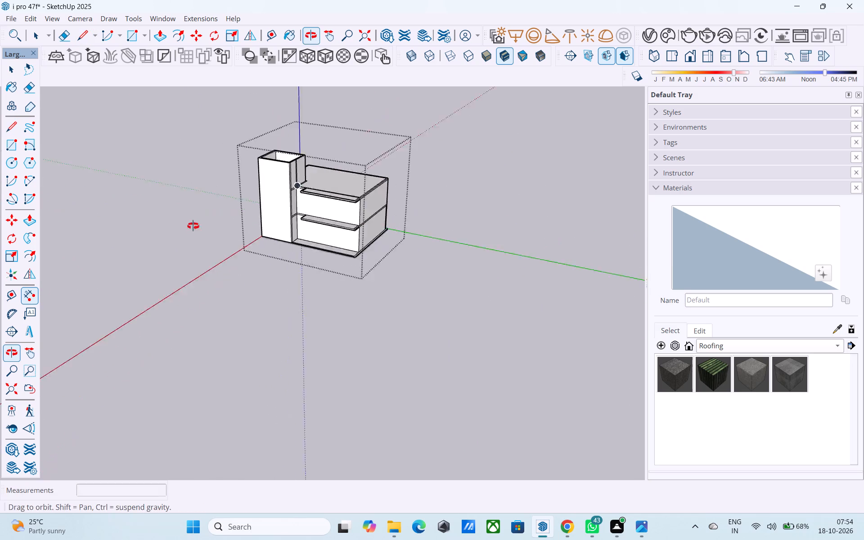
{"action": "middle_click_drag", "start_coordinate": [193, 226], "coordinate": [37, 272]}
{"action": "middle_click_drag", "start_coordinate": [270, 193], "coordinate": [83, 242]}
{"action": "scroll", "coordinate": [472, 174], "scroll_direction": "up", "scroll_amount": 19}
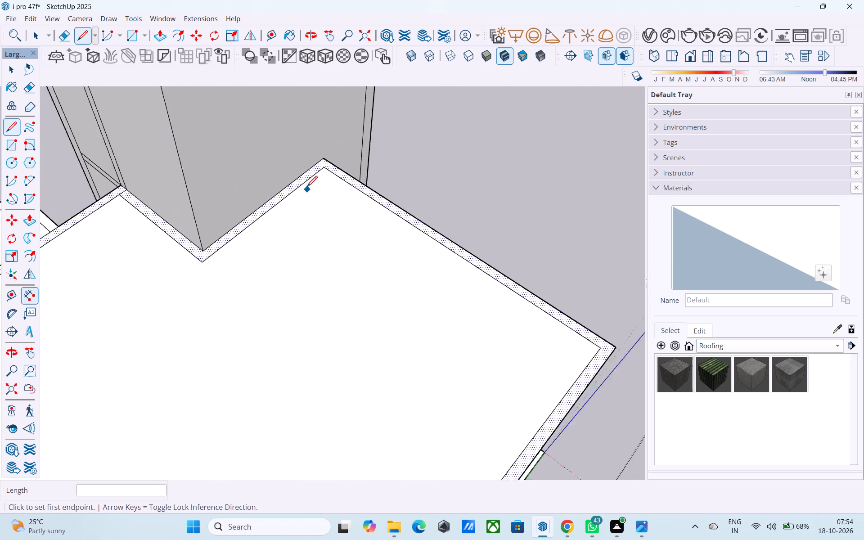
{"action": "scroll", "coordinate": [307, 188], "scroll_direction": "up", "scroll_amount": 3}
{"action": "left_click", "coordinate": [328, 162]}
{"action": "left_click", "coordinate": [320, 157]}
{"action": "scroll", "coordinate": [322, 158], "scroll_direction": "down", "scroll_amount": 4}
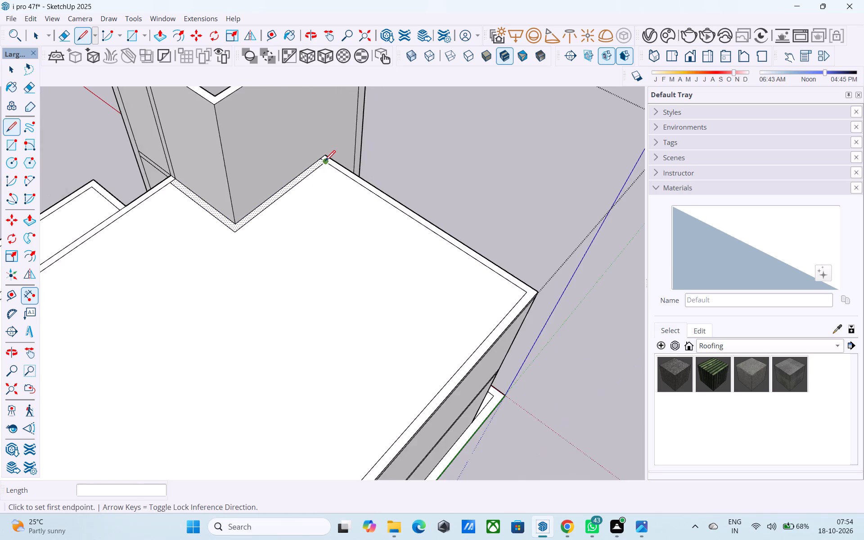
Erase the inner rim edges that run around the tower's corner on the roof slab.
{"action": "scroll", "coordinate": [325, 162], "scroll_direction": "down", "scroll_amount": 11}
{"action": "middle_click_drag", "start_coordinate": [282, 193], "coordinate": [409, 159]}
{"action": "scroll", "coordinate": [290, 208], "scroll_direction": "up", "scroll_amount": 5}
{"action": "scroll", "coordinate": [245, 222], "scroll_direction": "up", "scroll_amount": 8}
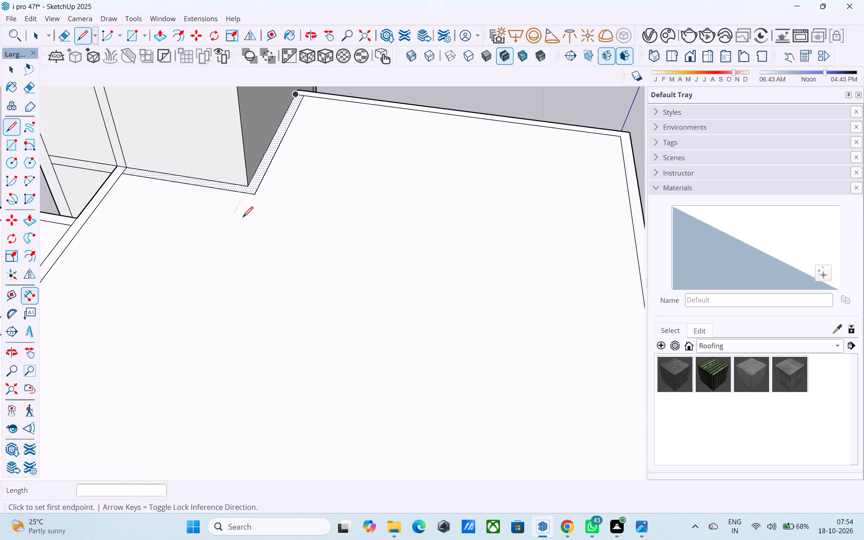
{"action": "key", "text": "e"}
{"action": "left_click_drag", "start_coordinate": [256, 192], "coordinate": [244, 195]}
{"action": "scroll", "coordinate": [249, 200], "scroll_direction": "down", "scroll_amount": 4}
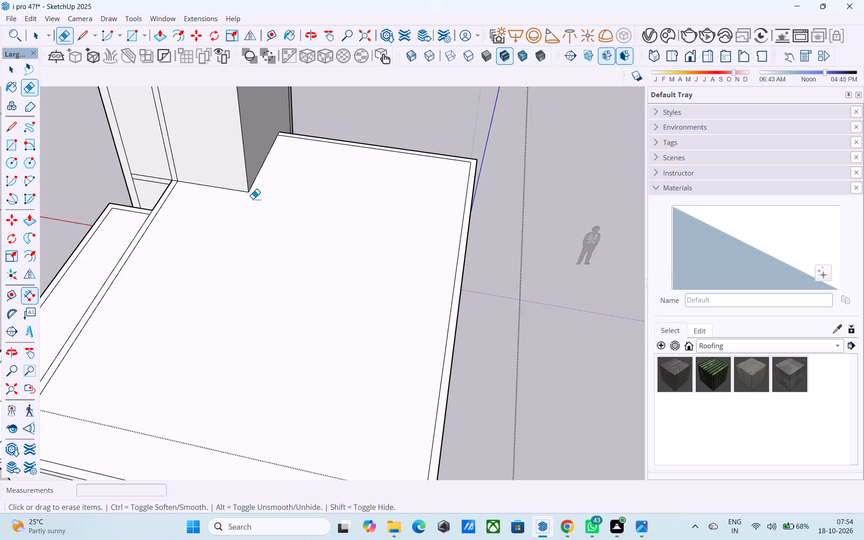
Push/Pull the remaining roof rim up 10' to raise the upper-storey walls.
{"action": "scroll", "coordinate": [253, 199], "scroll_direction": "down", "scroll_amount": 11}
{"action": "middle_click_drag", "start_coordinate": [208, 288], "coordinate": [210, 272]}
{"action": "scroll", "coordinate": [210, 274], "scroll_direction": "up", "scroll_amount": 15}
{"action": "key", "text": "space"}
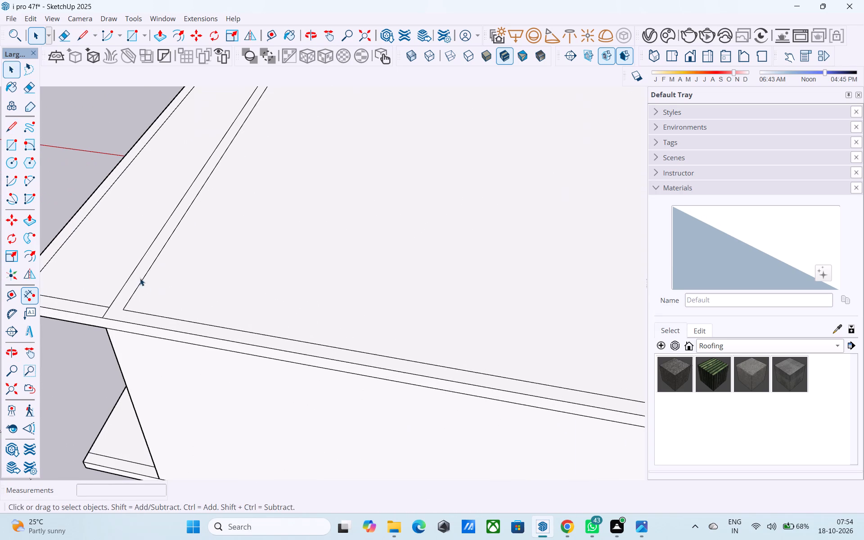
{"action": "left_click", "coordinate": [135, 276]}
{"action": "scroll", "coordinate": [136, 276], "scroll_direction": "down", "scroll_amount": 10}
{"action": "key", "text": "p"}
{"action": "left_click", "coordinate": [138, 275]}
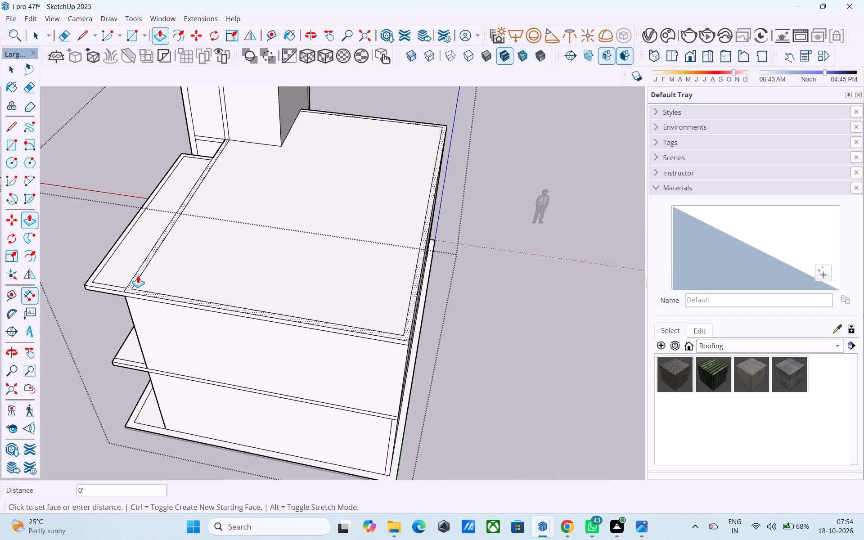
{"action": "type", "text": "10'"}
{"action": "key", "text": "Return"}
Draw a horizontal line across the end wall from the upper projecting slab's top corner to the wall's far vertical edge.
{"action": "scroll", "coordinate": [139, 248], "scroll_direction": "down", "scroll_amount": 4}
{"action": "middle_click_drag", "start_coordinate": [139, 252], "coordinate": [293, 285]}
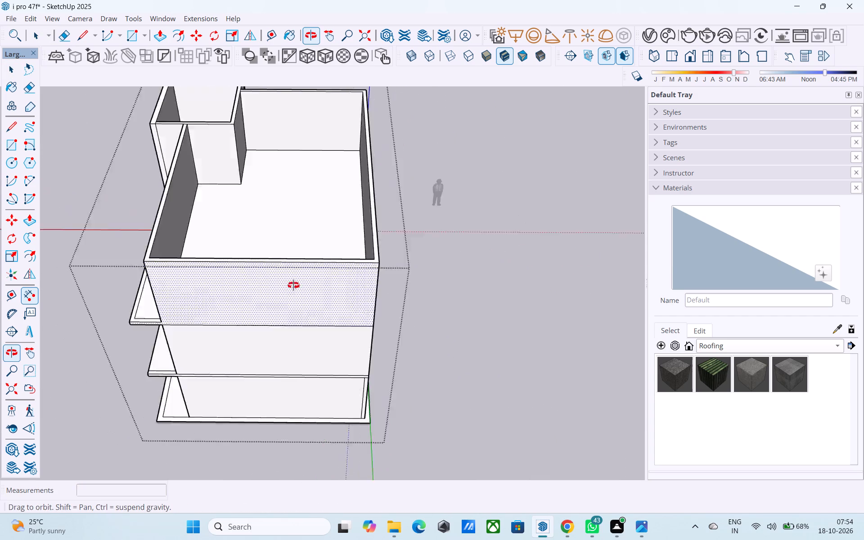
{"action": "middle_click_drag", "start_coordinate": [293, 285], "coordinate": [448, 281]}
{"action": "scroll", "coordinate": [185, 332], "scroll_direction": "down", "scroll_amount": 5}
{"action": "middle_click_drag", "start_coordinate": [278, 352], "coordinate": [290, 297]}
{"action": "scroll", "coordinate": [298, 289], "scroll_direction": "up", "scroll_amount": 8}
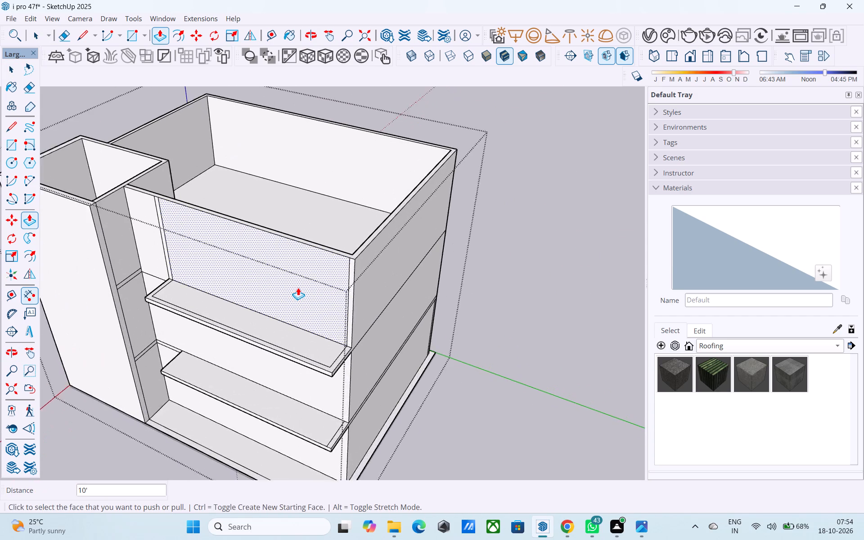
{"action": "middle_click_drag", "start_coordinate": [274, 310], "coordinate": [307, 275]}
{"action": "scroll", "coordinate": [301, 288], "scroll_direction": "down", "scroll_amount": 4}
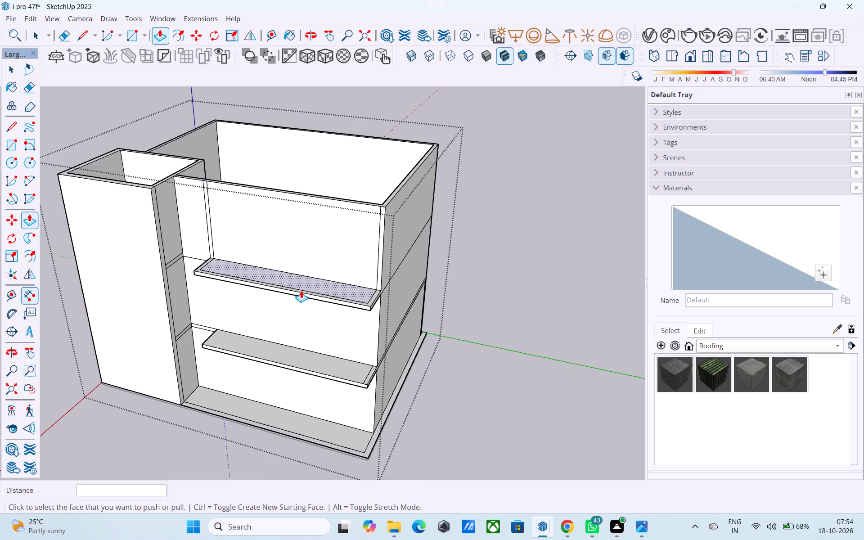
{"action": "key", "text": "space"}
{"action": "middle_click_drag", "start_coordinate": [302, 292], "coordinate": [210, 318], "text": "shift"}
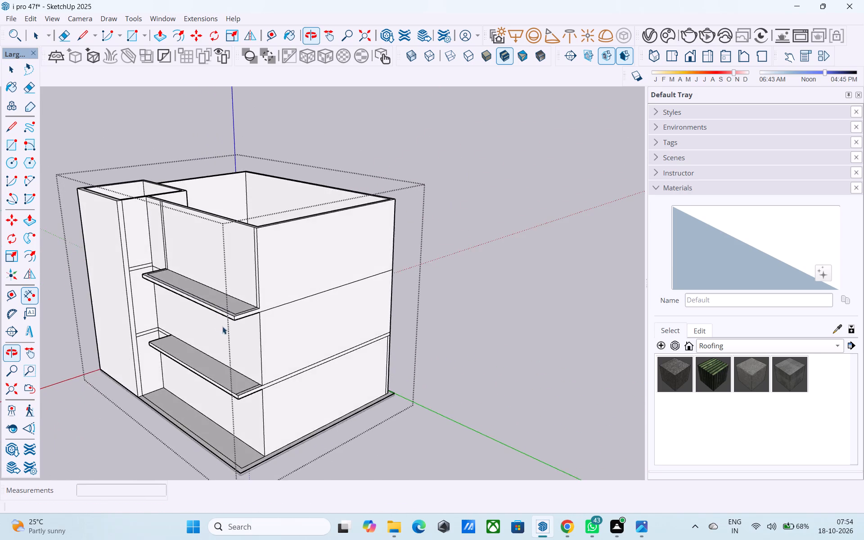
{"action": "scroll", "coordinate": [225, 326], "scroll_direction": "up", "scroll_amount": 4}
{"action": "middle_click_drag", "start_coordinate": [238, 325], "coordinate": [246, 344]}
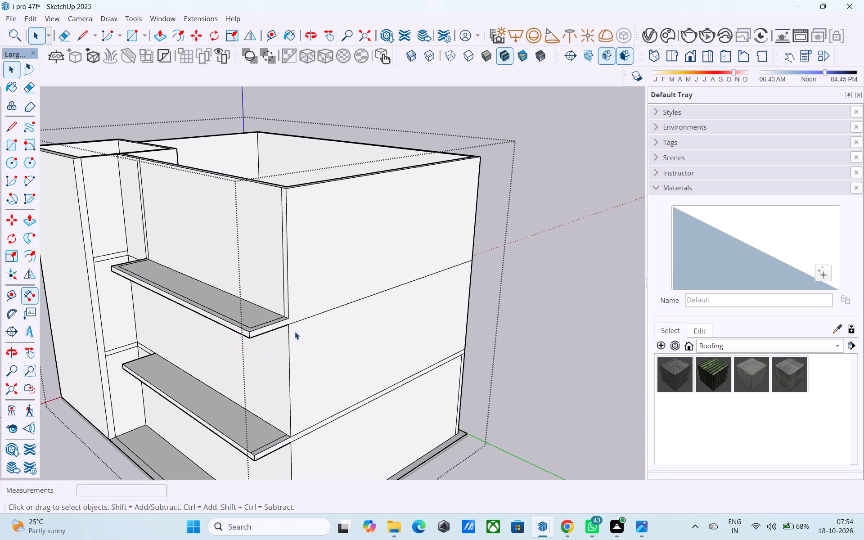
{"action": "key", "text": "l"}
{"action": "left_click", "coordinate": [289, 319]}
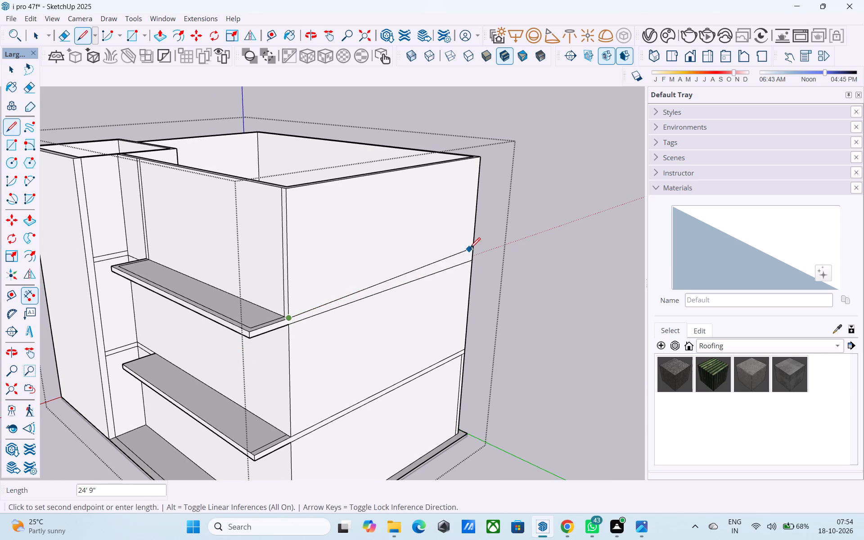
{"action": "left_click", "coordinate": [473, 250]}
Continue the slab-top line along the building's long rear wall with a 35' line.
{"action": "middle_click_drag", "start_coordinate": [472, 253], "coordinate": [292, 283]}
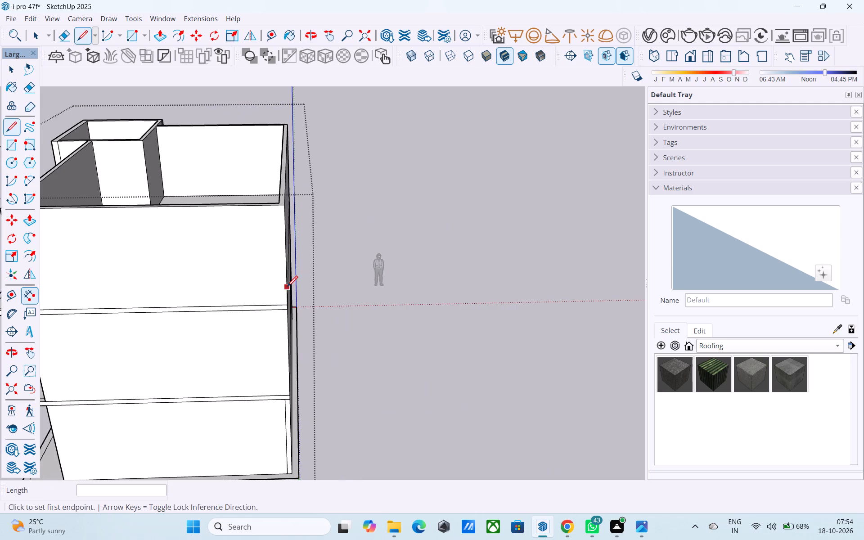
{"action": "middle_click_drag", "start_coordinate": [287, 288], "coordinate": [302, 316], "text": "shift"}
{"action": "scroll", "coordinate": [230, 316], "scroll_direction": "up", "scroll_amount": 6}
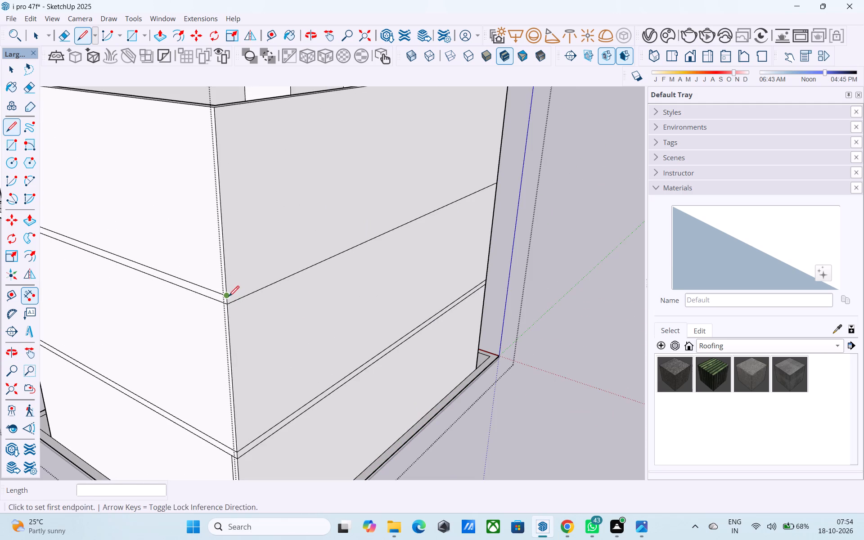
{"action": "left_click", "coordinate": [229, 297]}
{"action": "left_click", "coordinate": [498, 173]}
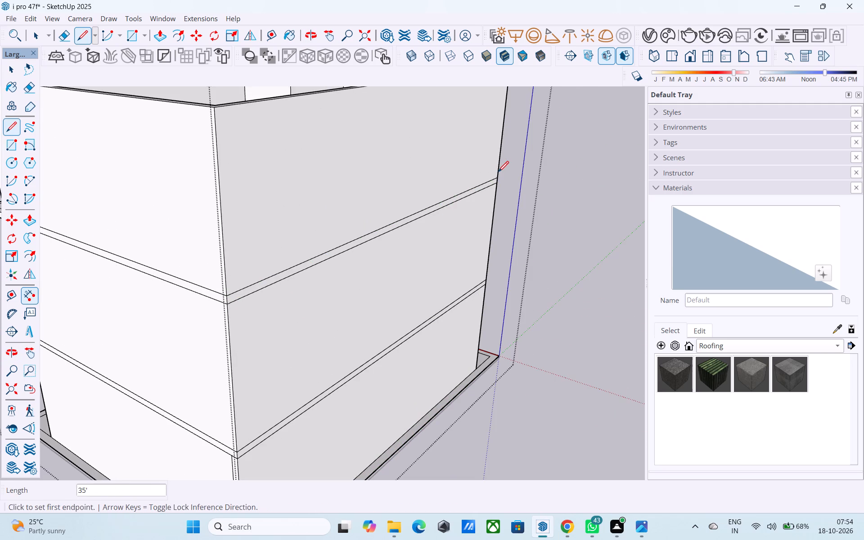
Push/Pull the tower's top rim up 10' to extend its walls above the upper storey.
{"action": "scroll", "coordinate": [497, 179], "scroll_direction": "down", "scroll_amount": 5}
{"action": "middle_click_drag", "start_coordinate": [446, 277], "coordinate": [396, 270]}
{"action": "middle_click_drag", "start_coordinate": [396, 270], "coordinate": [630, 283], "text": "shift"}
{"action": "middle_click_drag", "start_coordinate": [494, 327], "coordinate": [615, 313], "text": "shift"}
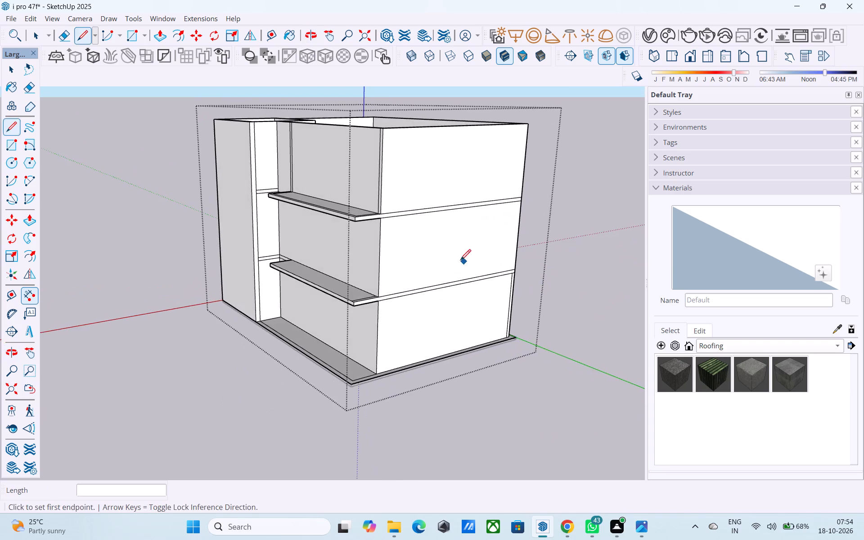
{"action": "middle_click_drag", "start_coordinate": [460, 261], "coordinate": [643, 330]}
{"action": "middle_click_drag", "start_coordinate": [504, 274], "coordinate": [535, 389]}
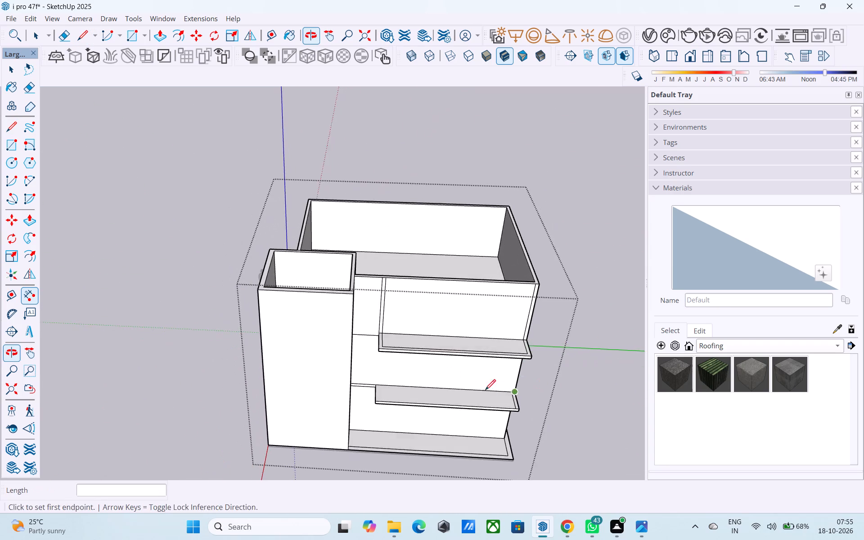
{"action": "middle_click_drag", "start_coordinate": [379, 297], "coordinate": [352, 349]}
{"action": "scroll", "coordinate": [328, 333], "scroll_direction": "up", "scroll_amount": 7}
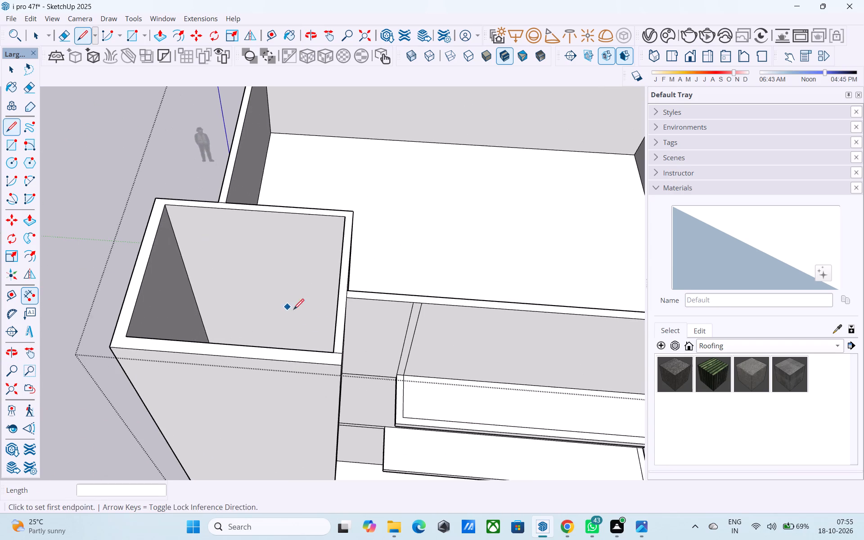
{"action": "scroll", "coordinate": [341, 348], "scroll_direction": "up", "scroll_amount": 5}
{"action": "key", "text": "r"}
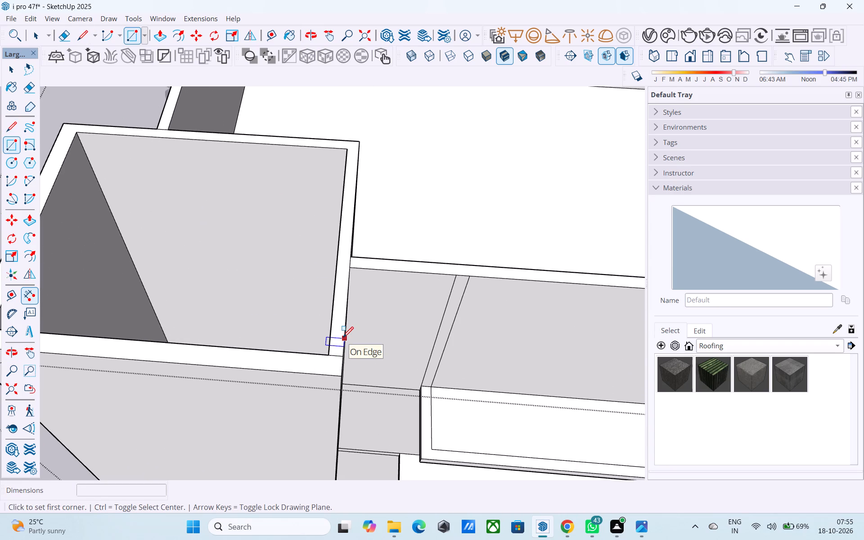
{"action": "key", "text": "e"}
{"action": "left_click", "coordinate": [339, 356]}
{"action": "key", "text": "space"}
{"action": "left_click", "coordinate": [339, 356]}
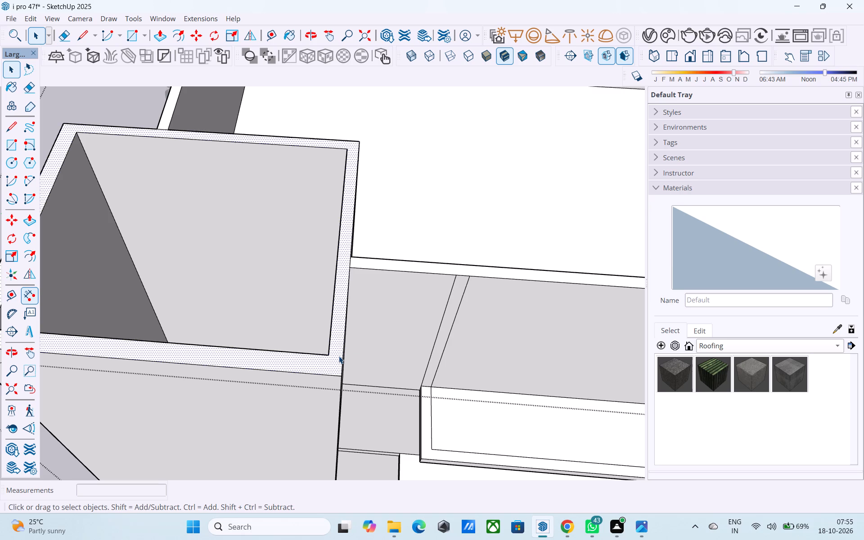
{"action": "key", "text": "p"}
{"action": "left_click", "coordinate": [338, 355]}
{"action": "scroll", "coordinate": [338, 355], "scroll_direction": "down", "scroll_amount": 6}
{"action": "middle_click_drag", "start_coordinate": [338, 355], "coordinate": [337, 279]}
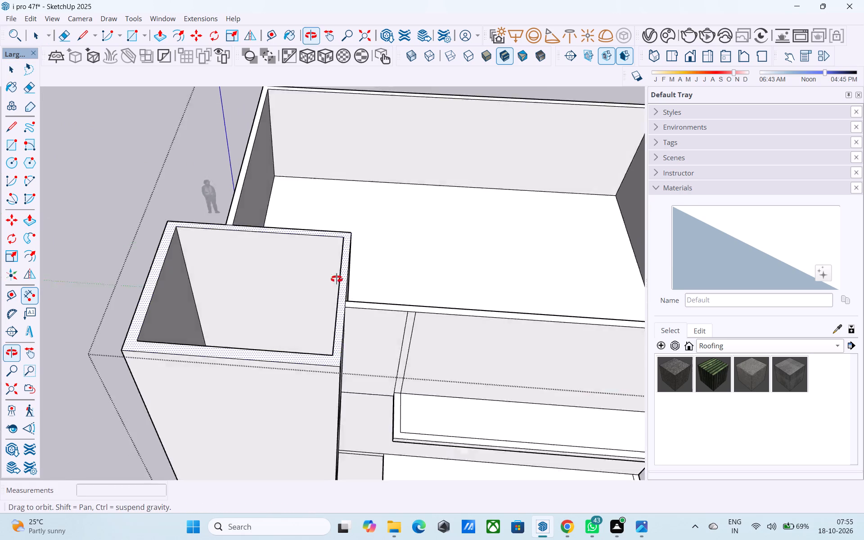
{"action": "middle_click_drag", "start_coordinate": [337, 279], "coordinate": [322, 189]}
{"action": "scroll", "coordinate": [324, 214], "scroll_direction": "down", "scroll_amount": 10}
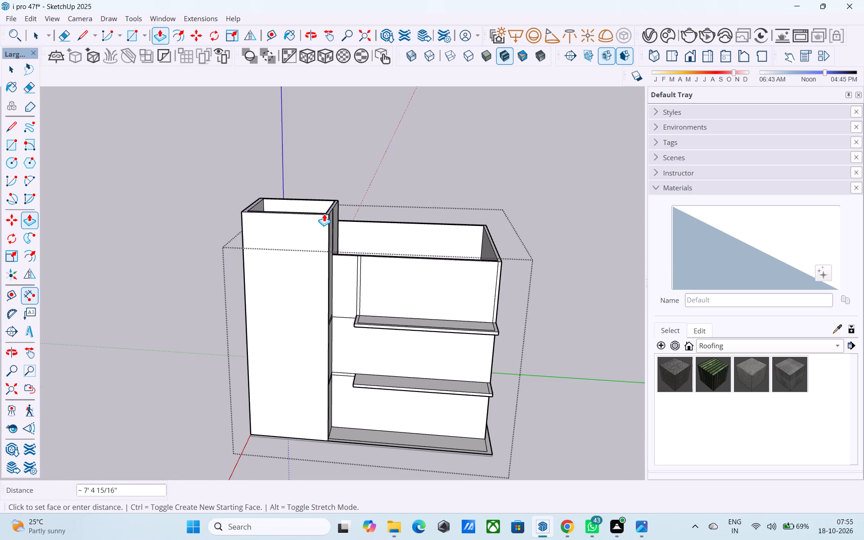
{"action": "scroll", "coordinate": [324, 214], "scroll_direction": "down", "scroll_amount": 1}
{"action": "middle_click_drag", "start_coordinate": [325, 216], "coordinate": [340, 158]}
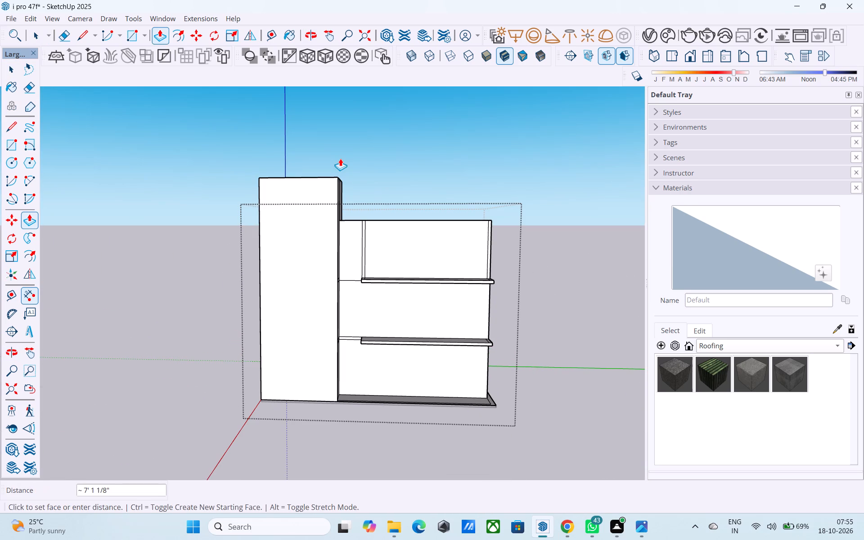
{"action": "type", "text": "10'"}
{"action": "key", "text": "Return"}
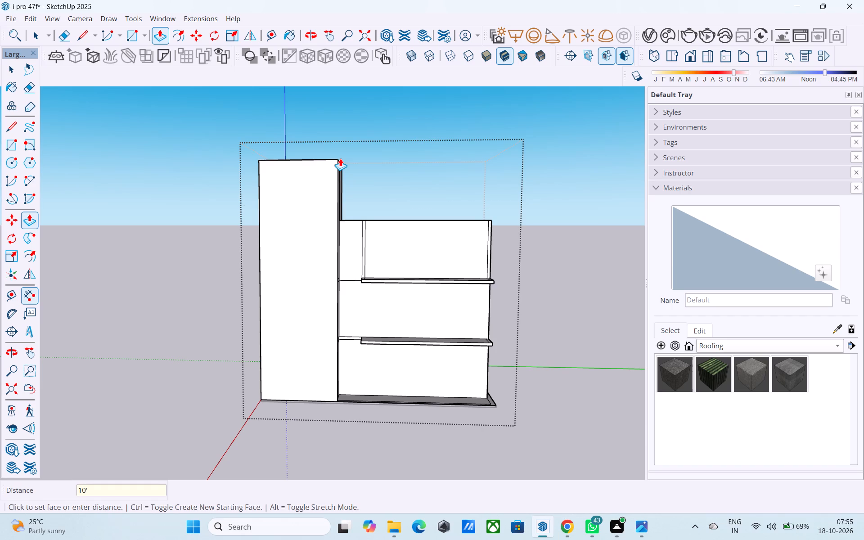
Examine the raised tower and the upper-storey walls from the end side and from above.
{"action": "middle_click_drag", "start_coordinate": [349, 172], "coordinate": [150, 243]}
{"action": "scroll", "coordinate": [150, 243], "scroll_direction": "down", "scroll_amount": 2}
{"action": "middle_click_drag", "start_coordinate": [339, 218], "coordinate": [257, 252]}
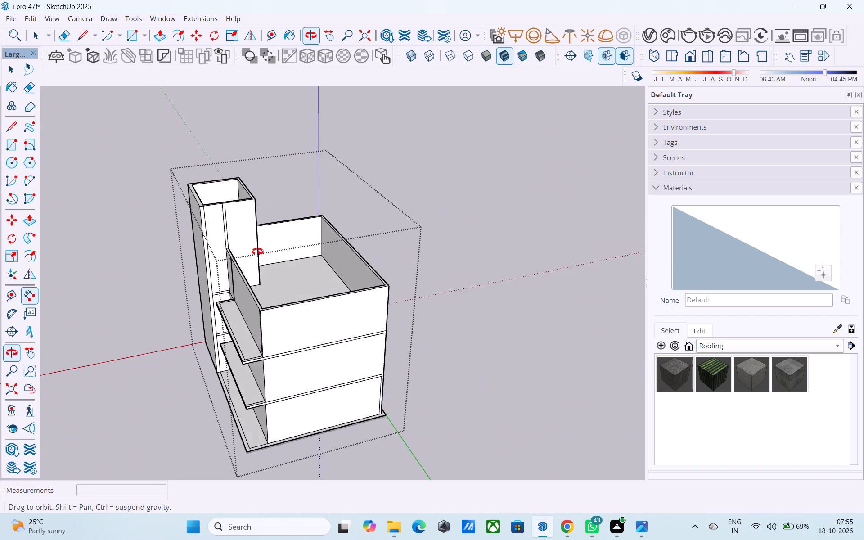
{"action": "middle_click_drag", "start_coordinate": [257, 252], "coordinate": [179, 277]}
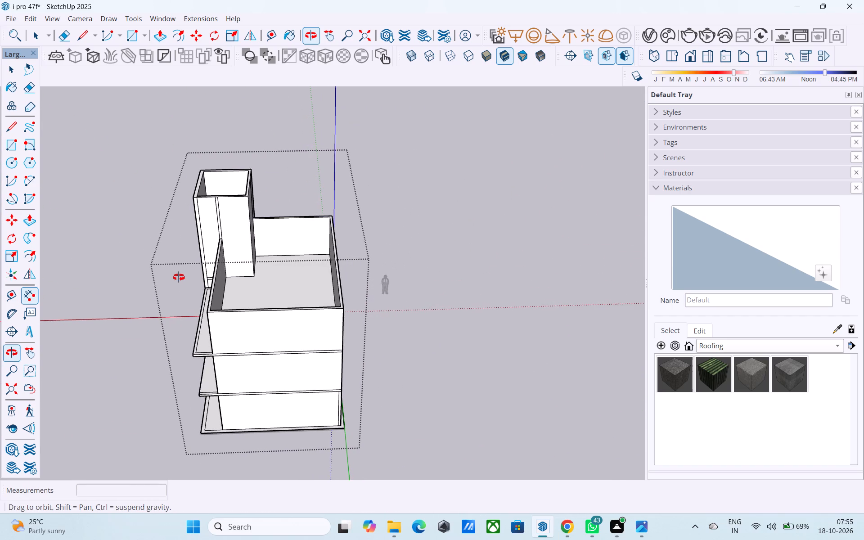
{"action": "middle_click_drag", "start_coordinate": [179, 277], "coordinate": [175, 290]}
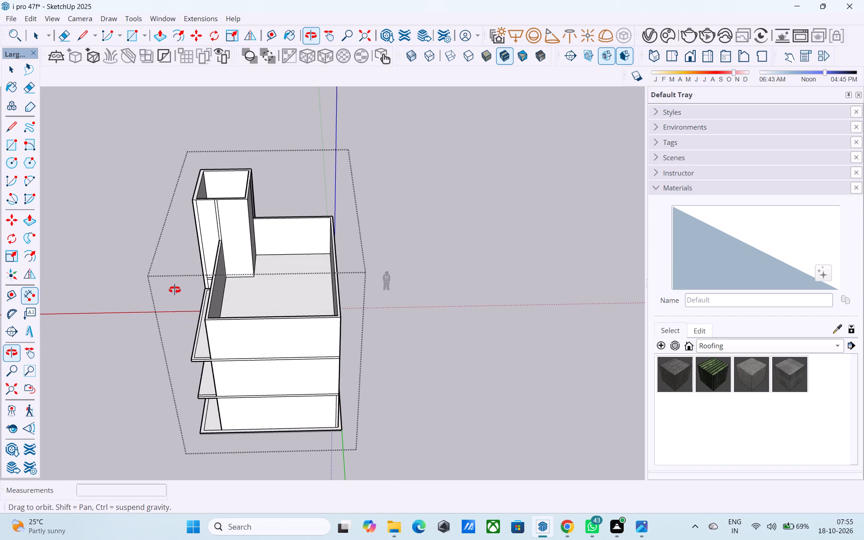
{"action": "middle_click_drag", "start_coordinate": [175, 290], "coordinate": [166, 305]}
{"action": "scroll", "coordinate": [176, 277], "scroll_direction": "up", "scroll_amount": 1}
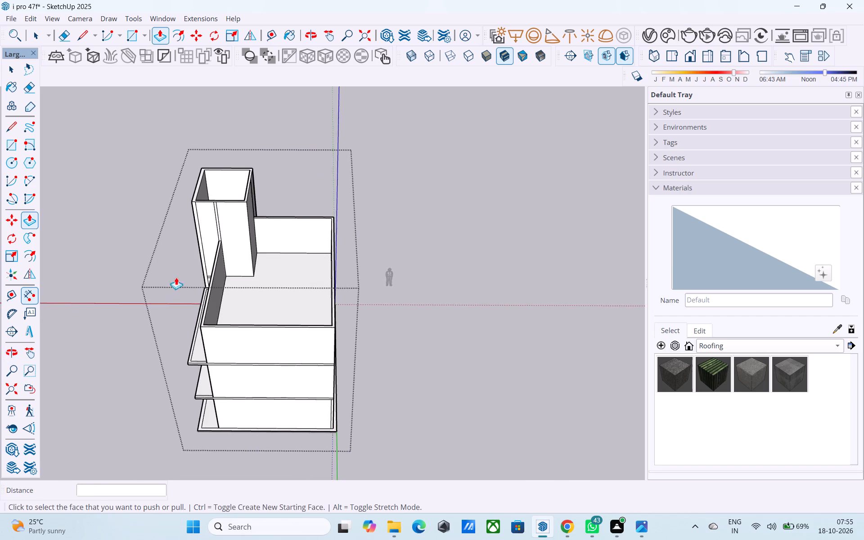
{"action": "scroll", "coordinate": [176, 277], "scroll_direction": "up", "scroll_amount": 2}
{"action": "scroll", "coordinate": [251, 225], "scroll_direction": "up", "scroll_amount": 3}
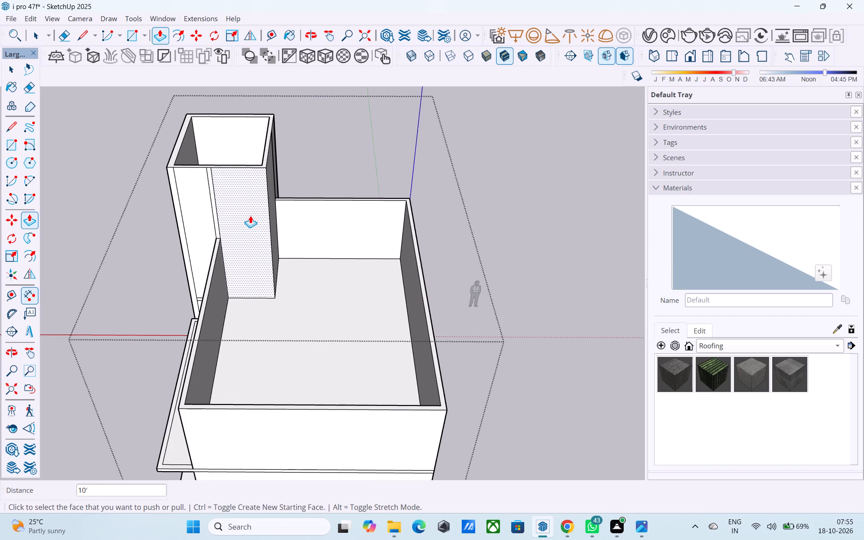
Draw a 25' 6" by 23' 9" rectangle over the upper-storey walls, from the wall's inner corner at the tower to the opposite inner corner.
{"action": "key", "text": "r"}
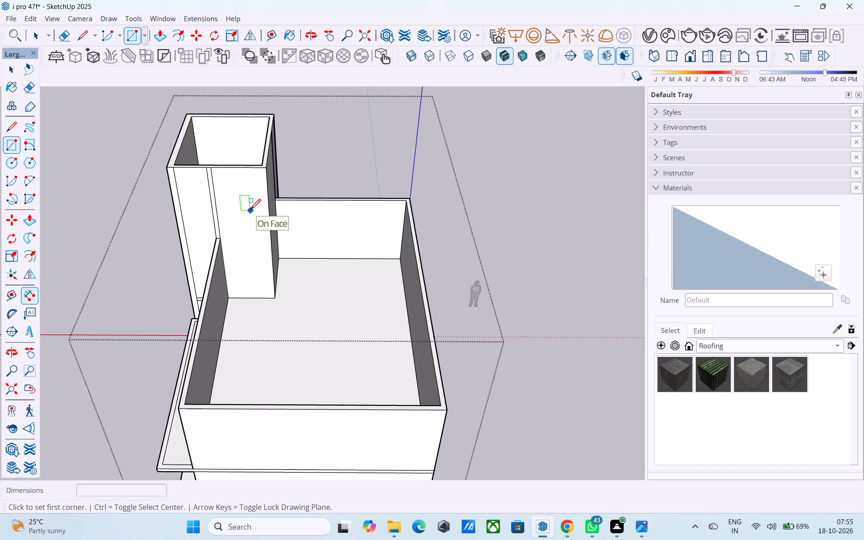
{"action": "left_click", "coordinate": [220, 237]}
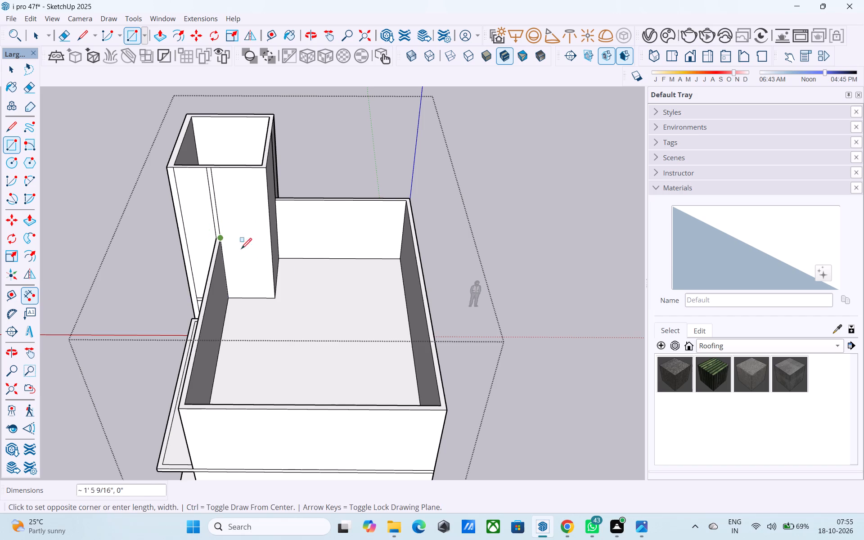
{"action": "left_click", "coordinate": [440, 407]}
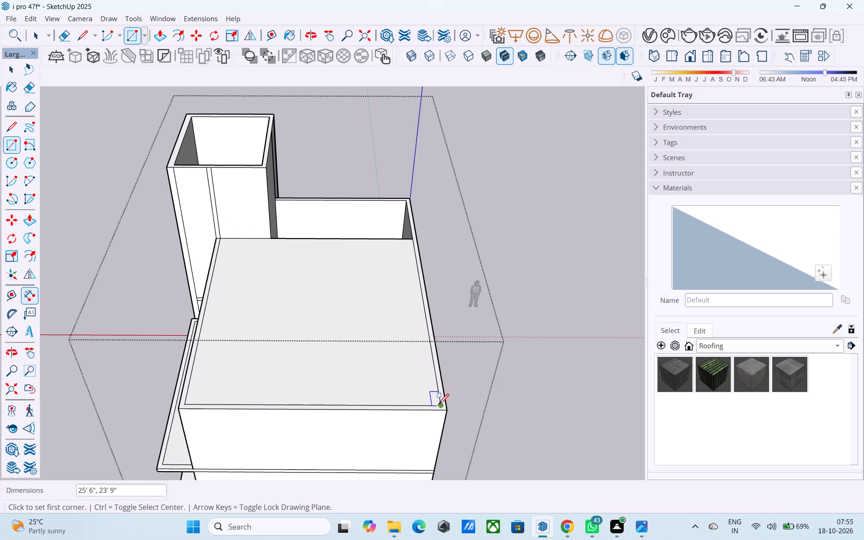
Push/Pull the roof rectangle over the upper storey up 6" to form a slab.
{"action": "middle_click_drag", "start_coordinate": [436, 391], "coordinate": [431, 404]}
{"action": "scroll", "coordinate": [426, 392], "scroll_direction": "down", "scroll_amount": 8}
{"action": "middle_click_drag", "start_coordinate": [558, 362], "coordinate": [186, 373]}
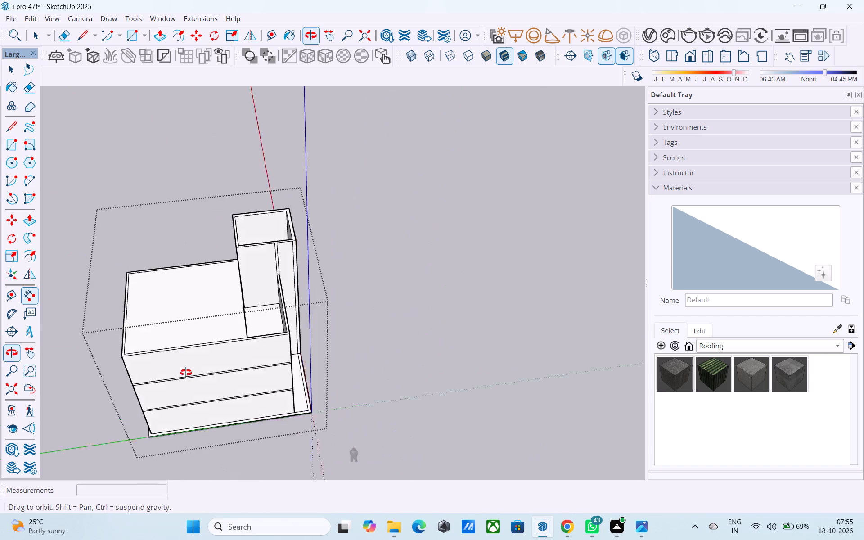
{"action": "middle_click_drag", "start_coordinate": [186, 373], "coordinate": [185, 373]}
{"action": "scroll", "coordinate": [433, 309], "scroll_direction": "down", "scroll_amount": 5}
{"action": "scroll", "coordinate": [226, 282], "scroll_direction": "up", "scroll_amount": 9}
{"action": "middle_click_drag", "start_coordinate": [288, 318], "coordinate": [109, 213]}
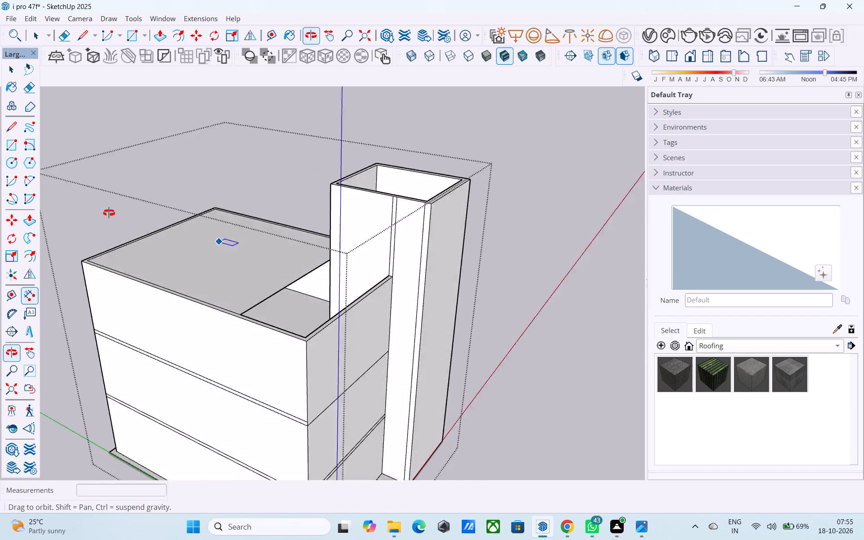
{"action": "middle_click_drag", "start_coordinate": [109, 213], "coordinate": [80, 150]}
{"action": "scroll", "coordinate": [80, 152], "scroll_direction": "up", "scroll_amount": 5}
{"action": "scroll", "coordinate": [211, 221], "scroll_direction": "up", "scroll_amount": 1}
{"action": "middle_click_drag", "start_coordinate": [210, 222], "coordinate": [112, 231]}
{"action": "scroll", "coordinate": [137, 247], "scroll_direction": "up", "scroll_amount": 3}
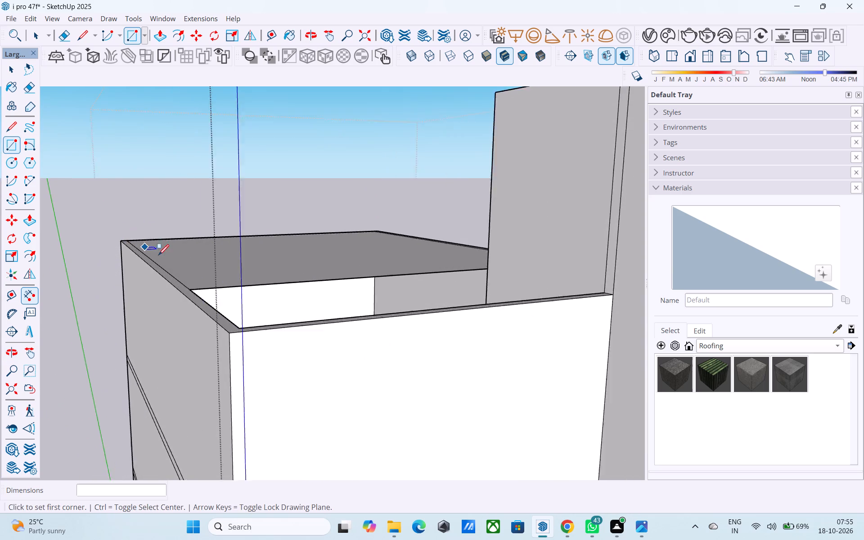
{"action": "scroll", "coordinate": [220, 292], "scroll_direction": "up", "scroll_amount": 2}
{"action": "key", "text": "space"}
{"action": "left_click", "coordinate": [220, 292]}
{"action": "key", "text": "p"}
{"action": "left_click", "coordinate": [220, 292]}
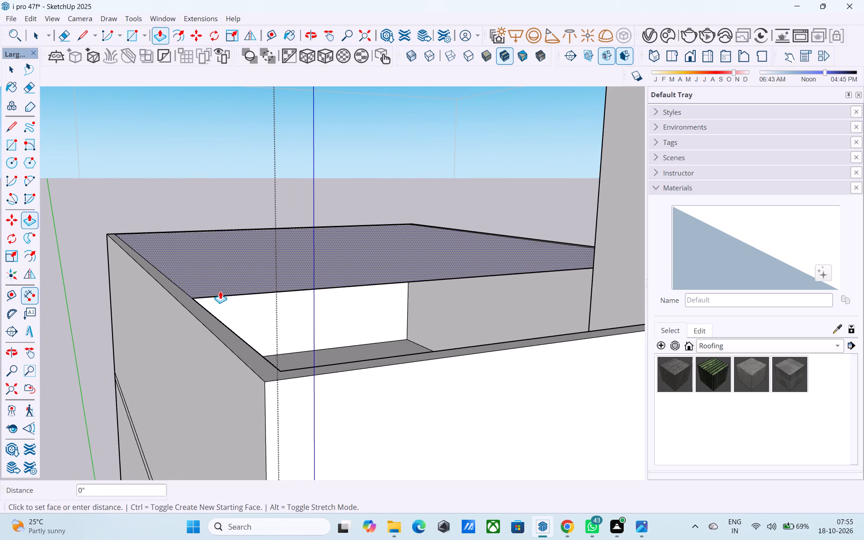
{"action": "type", "text": "6\""}
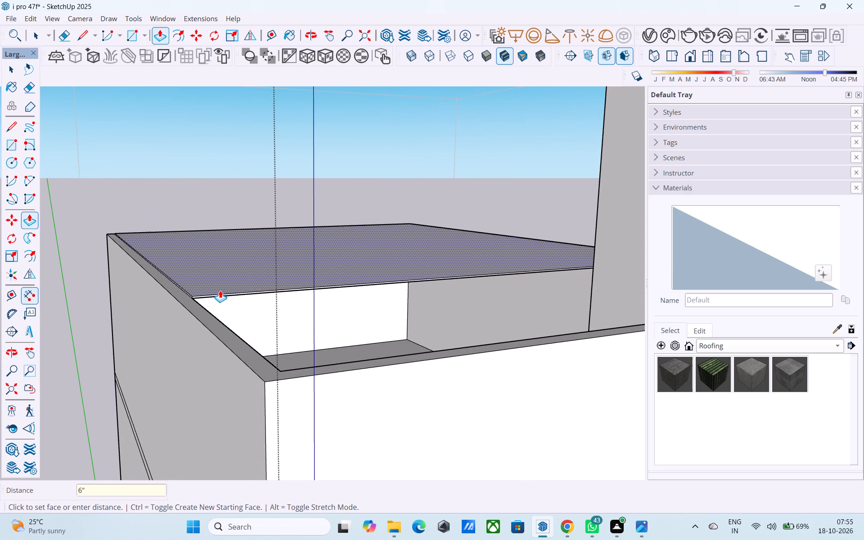
{"action": "key", "text": "Return"}
Draw a rectangle across the open underside of the roof slab, between its bottom corners.
{"action": "key", "text": "space"}
{"action": "middle_click_drag", "start_coordinate": [236, 307], "coordinate": [221, 289]}
{"action": "scroll", "coordinate": [222, 282], "scroll_direction": "up", "scroll_amount": 4}
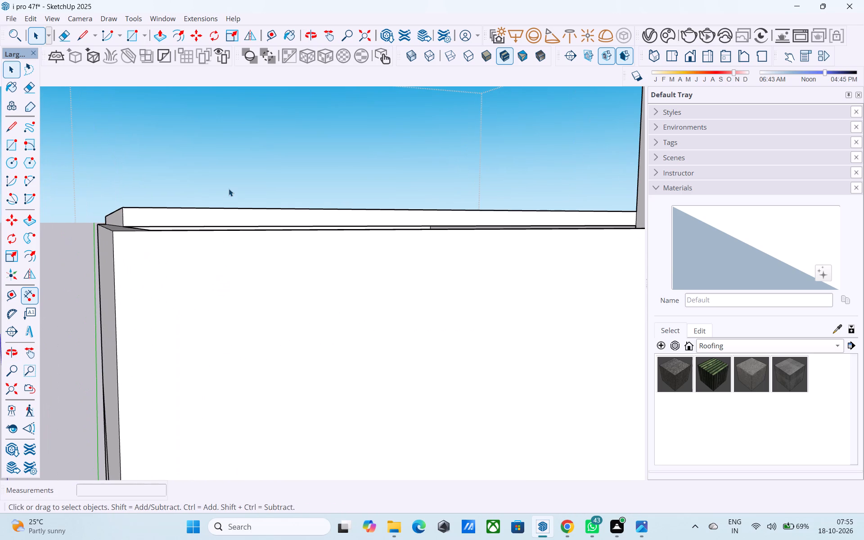
{"action": "middle_click_drag", "start_coordinate": [229, 188], "coordinate": [247, 325], "text": "shift"}
{"action": "scroll", "coordinate": [247, 325], "scroll_direction": "up", "scroll_amount": 4, "text": "shift"}
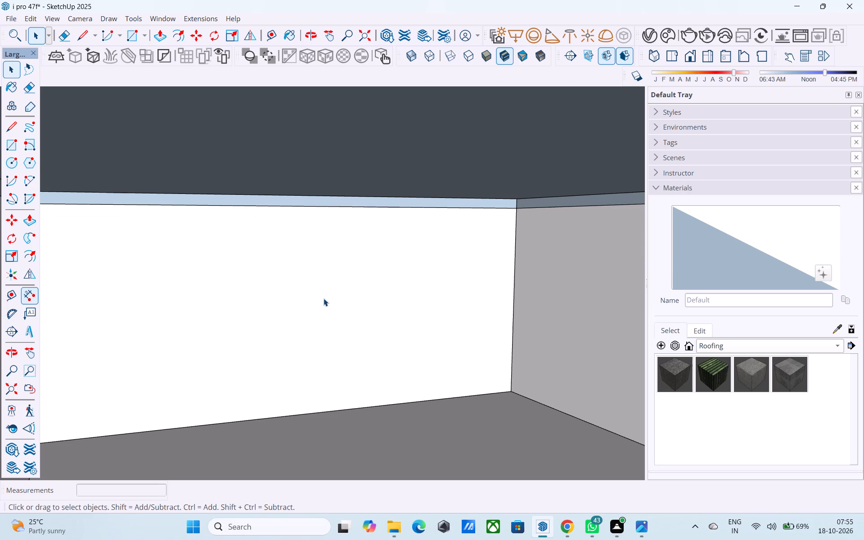
{"action": "key", "text": "r"}
{"action": "left_click", "coordinate": [515, 209]}
{"action": "scroll", "coordinate": [515, 211], "scroll_direction": "down", "scroll_amount": 5}
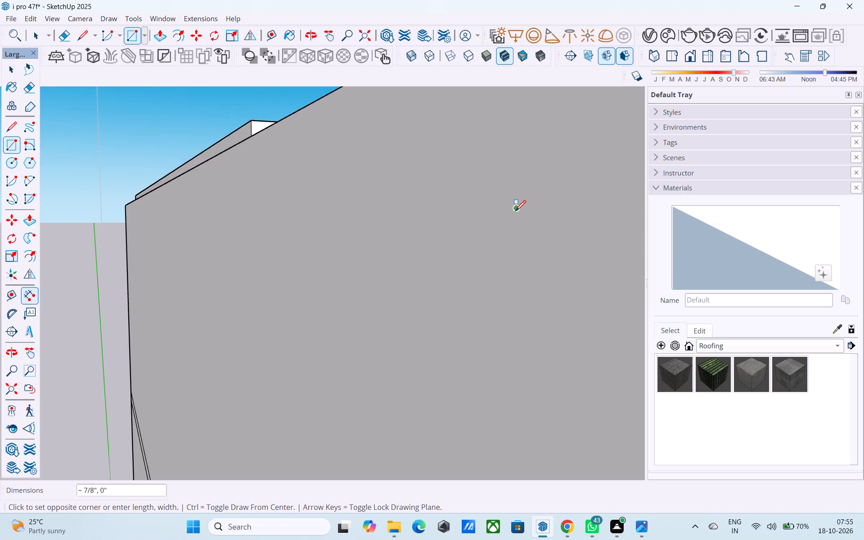
{"action": "scroll", "coordinate": [513, 215], "scroll_direction": "down", "scroll_amount": 1}
{"action": "middle_click_drag", "start_coordinate": [512, 220], "coordinate": [509, 300]}
{"action": "scroll", "coordinate": [435, 267], "scroll_direction": "down", "scroll_amount": 4}
{"action": "middle_click_drag", "start_coordinate": [382, 251], "coordinate": [293, 519]}
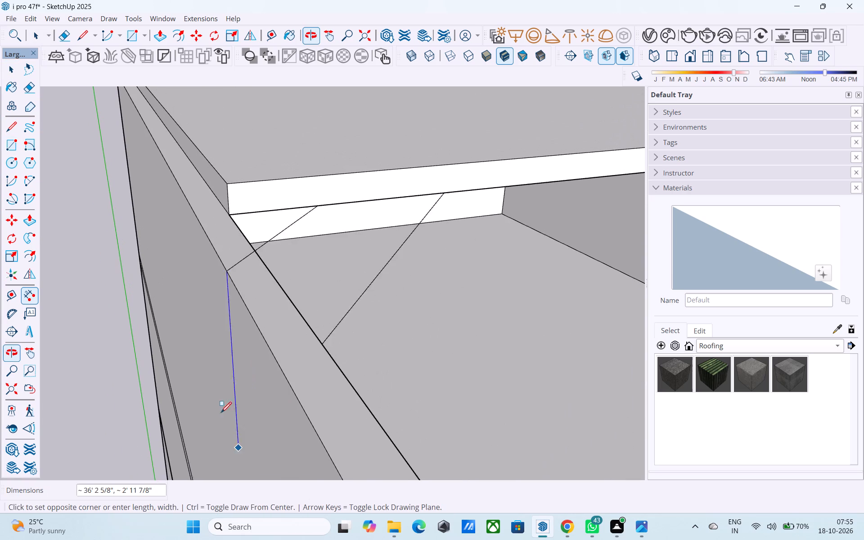
{"action": "left_click", "coordinate": [235, 213]}
{"action": "middle_click_drag", "start_coordinate": [326, 255], "coordinate": [288, 332], "text": "shift"}
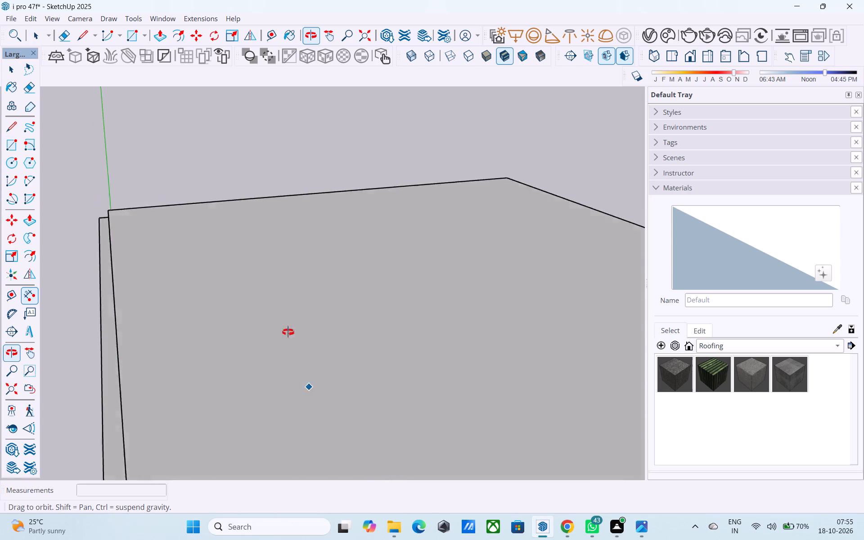
{"action": "middle_click_drag", "start_coordinate": [288, 332], "coordinate": [243, 229], "text": "shift"}
{"action": "middle_click_drag", "start_coordinate": [243, 243], "coordinate": [243, 284]}
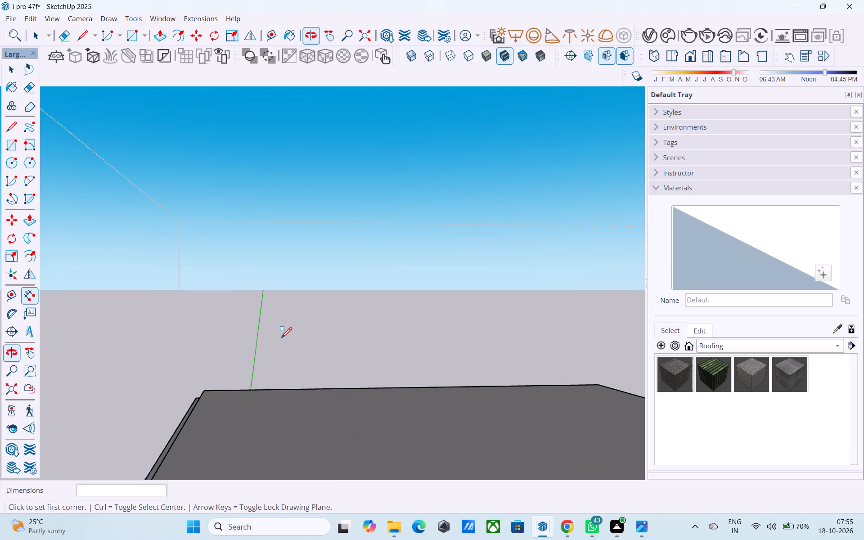
Reverse the face on the underside of the roof slab.
{"action": "scroll", "coordinate": [294, 347], "scroll_direction": "up", "scroll_amount": 3}
{"action": "middle_click_drag", "start_coordinate": [300, 342], "coordinate": [290, 262], "text": "shift"}
{"action": "key", "text": "space"}
{"action": "left_click", "coordinate": [295, 264]}
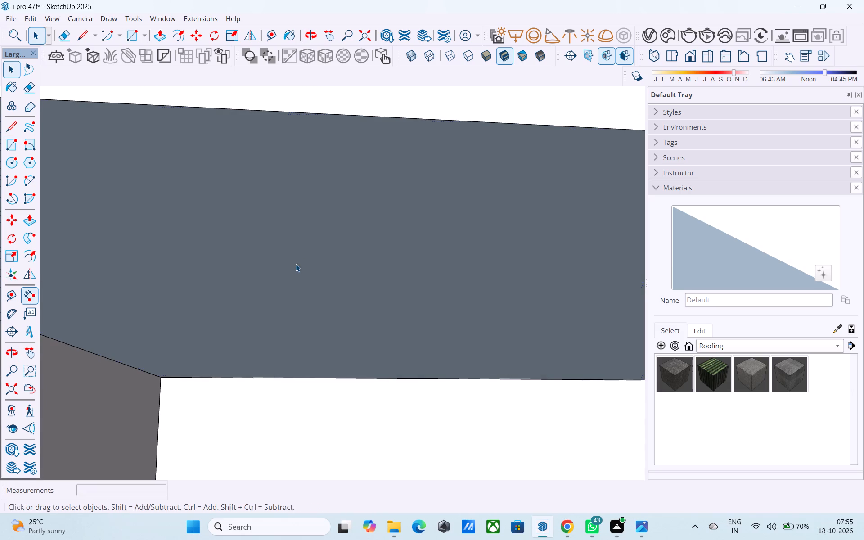
{"action": "right_click", "coordinate": [297, 263]}
{"action": "right_click", "coordinate": [297, 263]}
{"action": "right_click", "coordinate": [309, 275]}
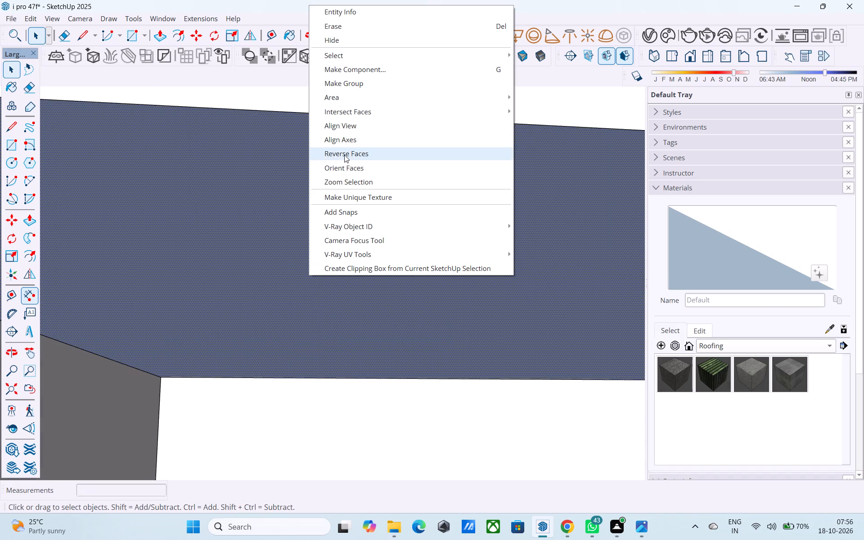
{"action": "left_click", "coordinate": [344, 155]}
Push/Pull the roof slab's edge beside the tower out 9' to cover the remaining opening up to the end wall's outer edge.
{"action": "middle_click_drag", "start_coordinate": [320, 241], "coordinate": [355, 399]}
{"action": "scroll", "coordinate": [360, 378], "scroll_direction": "down", "scroll_amount": 14}
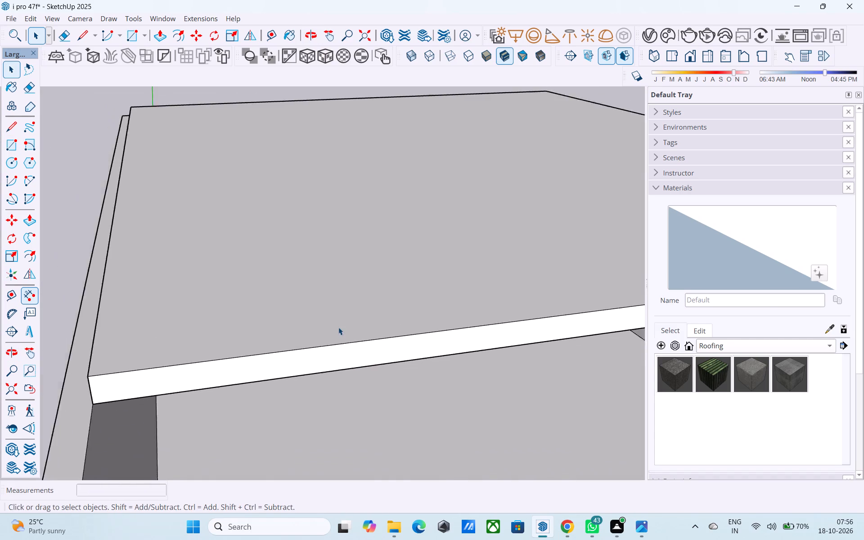
{"action": "scroll", "coordinate": [338, 327], "scroll_direction": "down", "scroll_amount": 9}
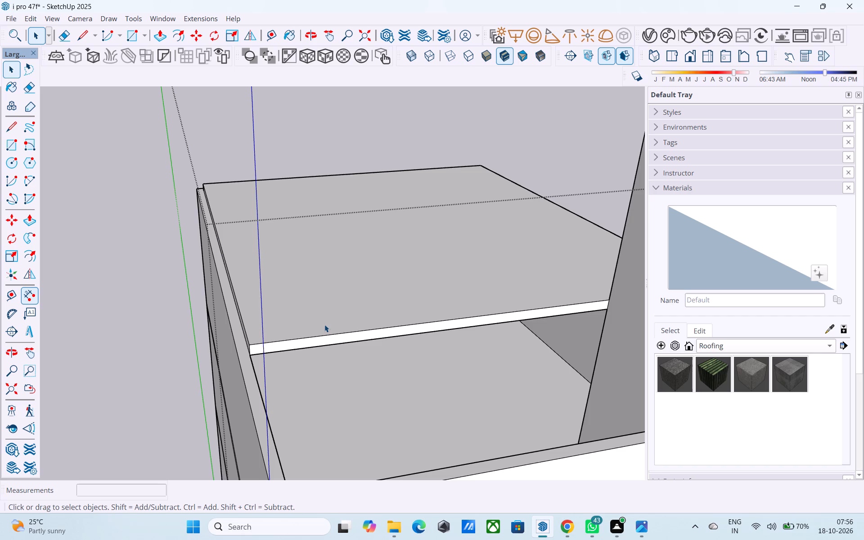
{"action": "middle_click_drag", "start_coordinate": [317, 323], "coordinate": [300, 295]}
{"action": "scroll", "coordinate": [294, 280], "scroll_direction": "down", "scroll_amount": 5}
{"action": "scroll", "coordinate": [345, 368], "scroll_direction": "up", "scroll_amount": 5}
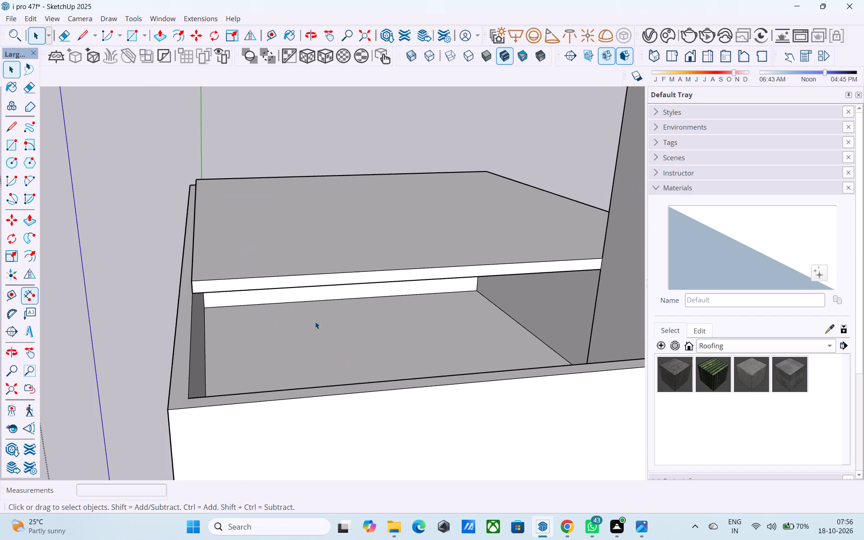
{"action": "left_click", "coordinate": [289, 281]}
{"action": "key", "text": "p"}
{"action": "left_click", "coordinate": [292, 280]}
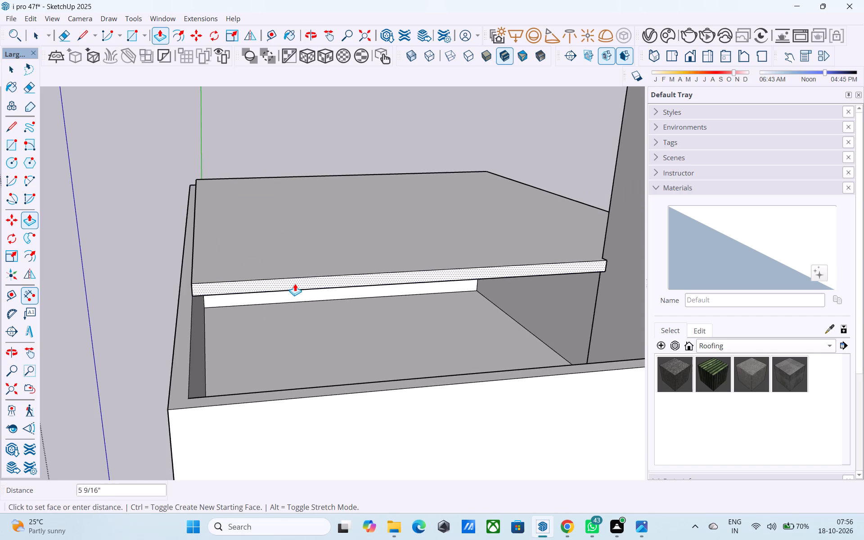
{"action": "scroll", "coordinate": [295, 283], "scroll_direction": "down", "scroll_amount": 4}
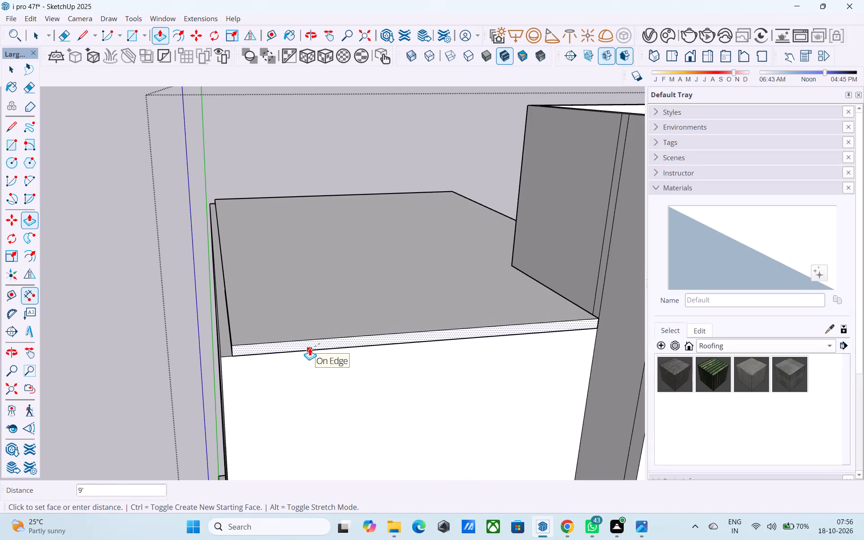
{"action": "left_click", "coordinate": [310, 348]}
Push/Pull the roof slab's long rear edge out 6", flush with the rear wall's outer face.
{"action": "middle_click_drag", "start_coordinate": [310, 347], "coordinate": [181, 430]}
{"action": "scroll", "coordinate": [166, 406], "scroll_direction": "down", "scroll_amount": 11}
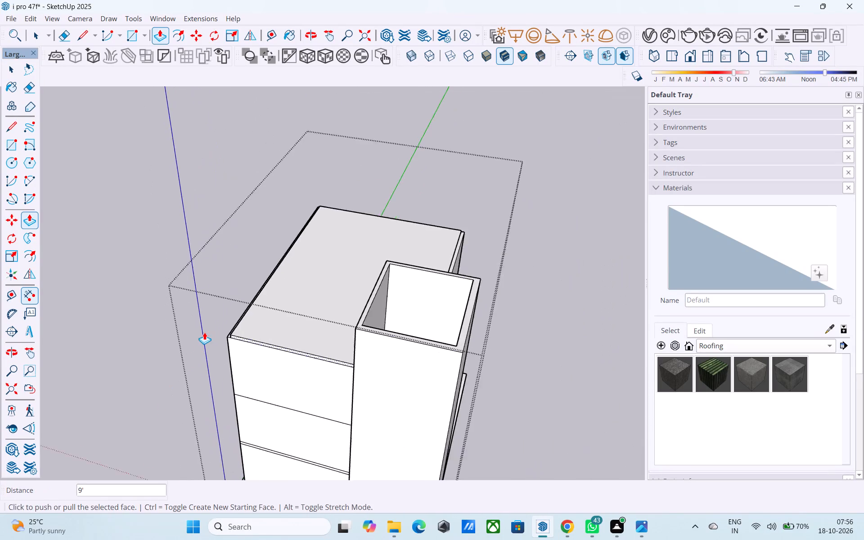
{"action": "middle_click_drag", "start_coordinate": [204, 339], "coordinate": [450, 336]}
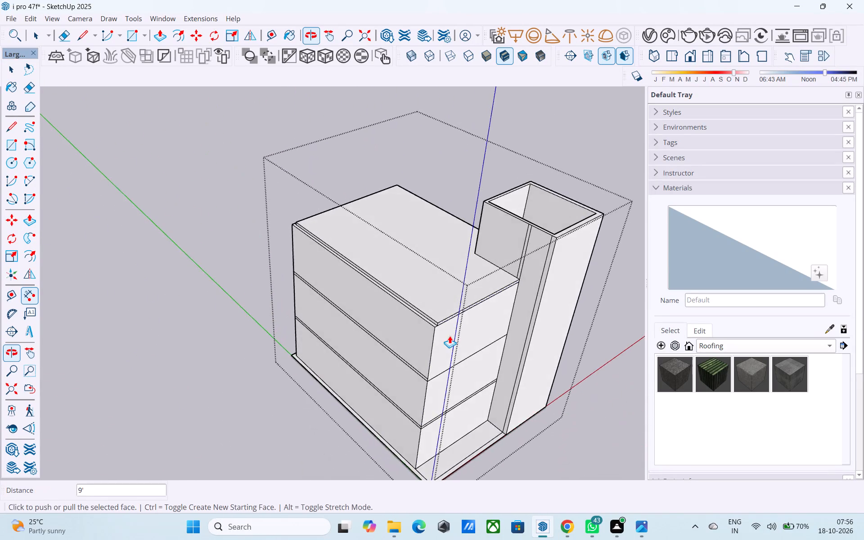
{"action": "scroll", "coordinate": [450, 335], "scroll_direction": "up", "scroll_amount": 20}
{"action": "scroll", "coordinate": [450, 335], "scroll_direction": "up", "scroll_amount": 1}
{"action": "key", "text": "space"}
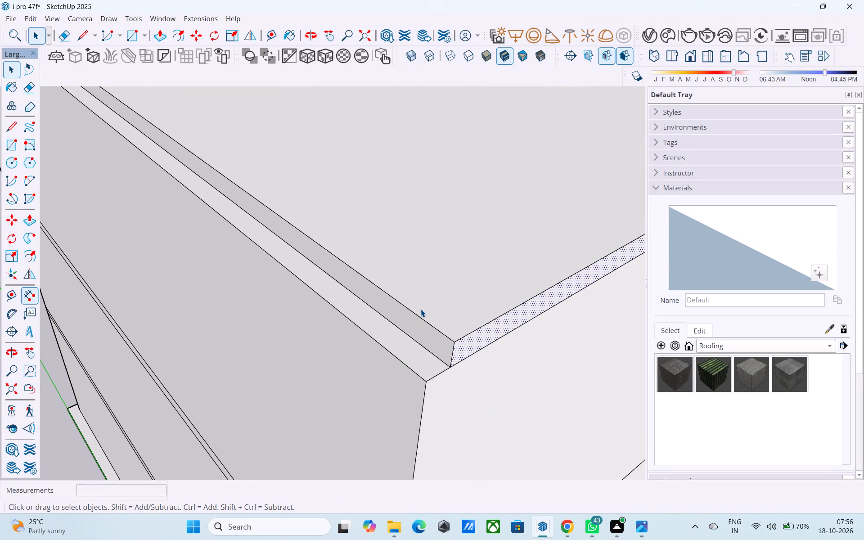
{"action": "left_click", "coordinate": [418, 319]}
{"action": "key", "text": "p"}
{"action": "left_click", "coordinate": [420, 322]}
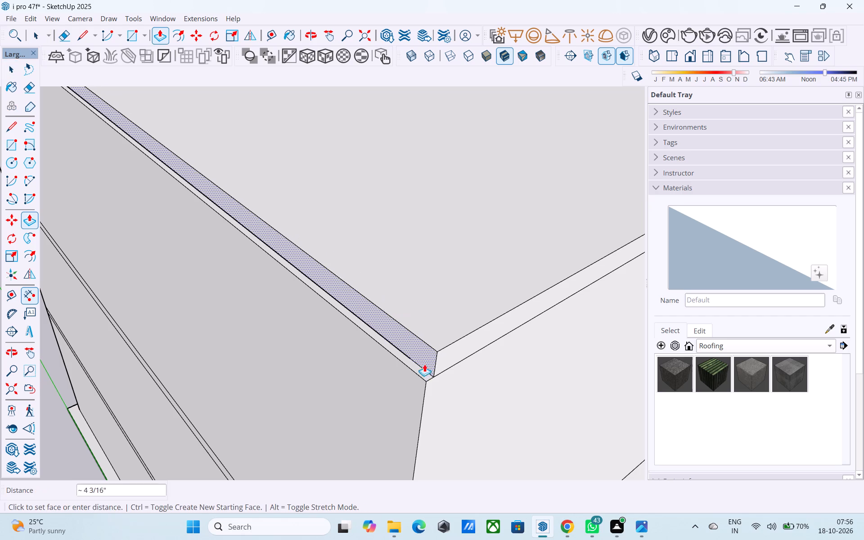
{"action": "left_click", "coordinate": [426, 392]}
Push/Pull the roof slab's edge at the end away from the tower out to the end wall's outer face.
{"action": "scroll", "coordinate": [426, 393], "scroll_direction": "down", "scroll_amount": 18}
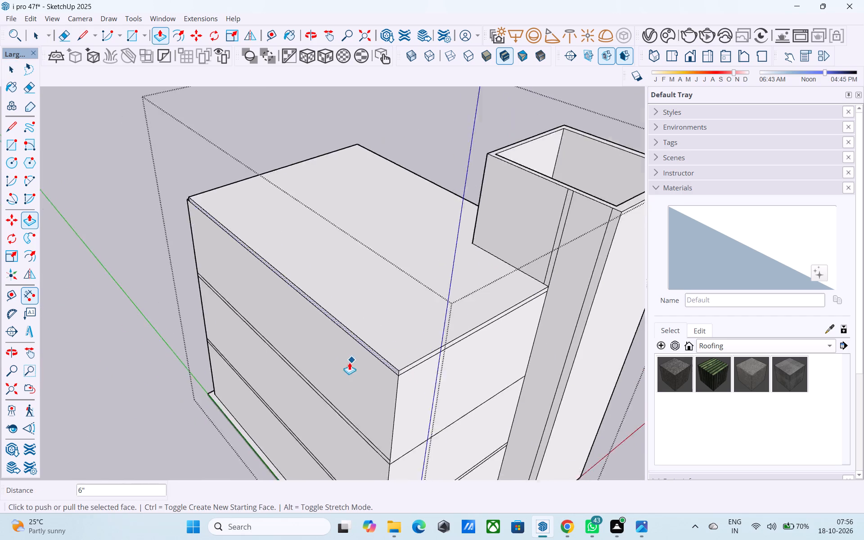
{"action": "scroll", "coordinate": [349, 362], "scroll_direction": "down", "scroll_amount": 1}
{"action": "middle_click_drag", "start_coordinate": [346, 363], "coordinate": [661, 362]}
{"action": "middle_click_drag", "start_coordinate": [206, 222], "coordinate": [268, 221]}
{"action": "scroll", "coordinate": [288, 221], "scroll_direction": "up", "scroll_amount": 13}
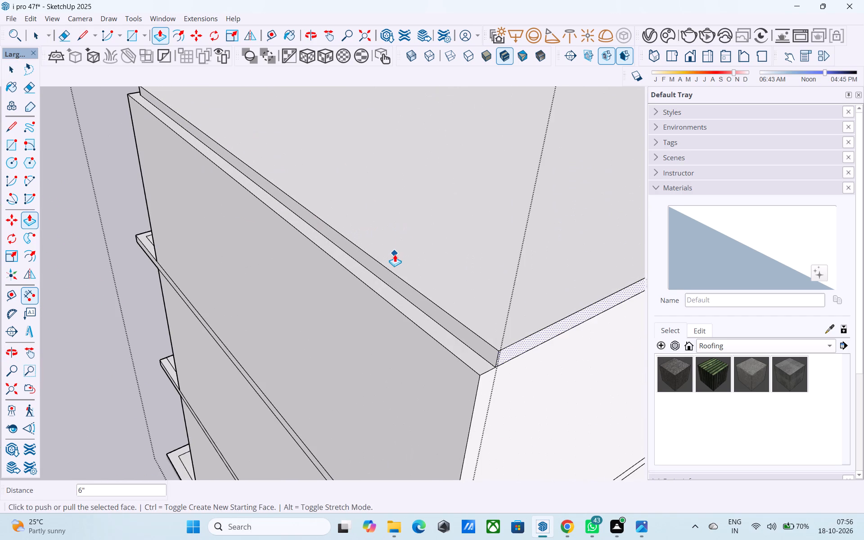
{"action": "key", "text": "space"}
{"action": "scroll", "coordinate": [394, 260], "scroll_direction": "down", "scroll_amount": 1}
{"action": "left_click", "coordinate": [398, 277]}
{"action": "left_click", "coordinate": [400, 285]}
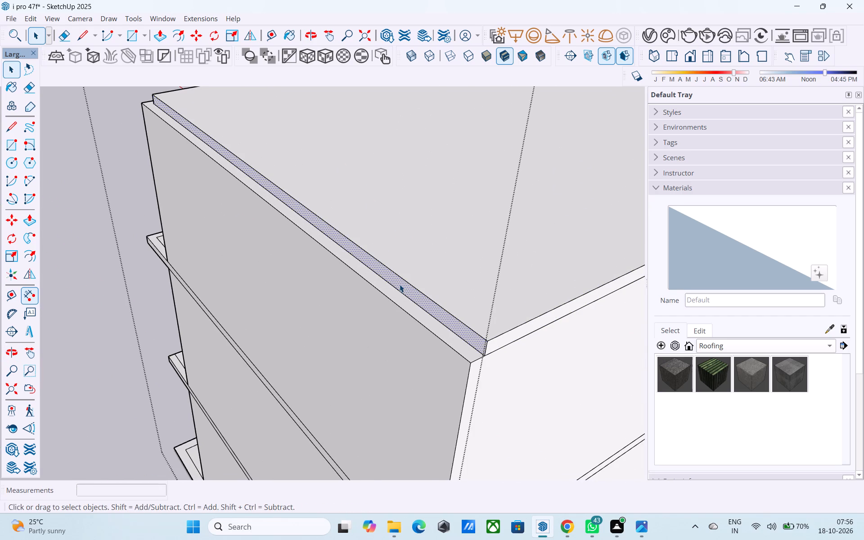
{"action": "key", "text": "p"}
{"action": "left_click", "coordinate": [400, 284]}
{"action": "left_click", "coordinate": [461, 317]}
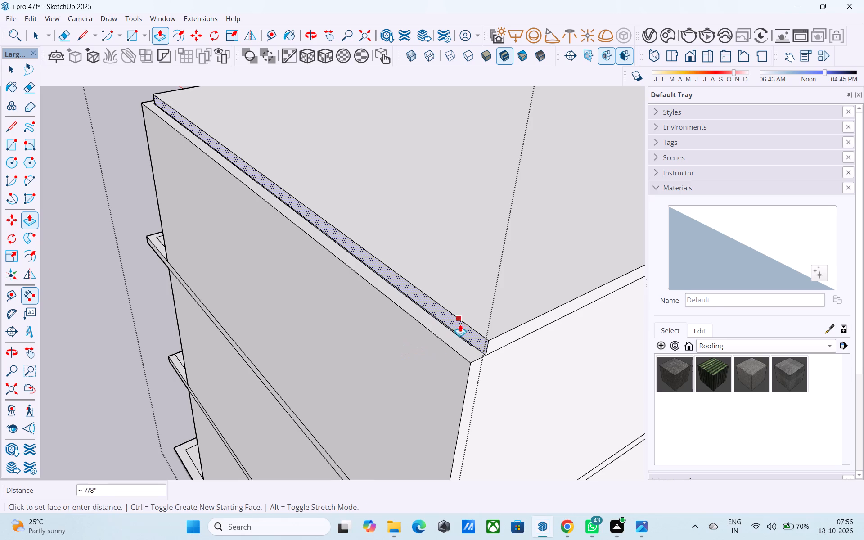
{"action": "left_click", "coordinate": [459, 362]}
Push/Pull the roof slab's front edge, above the projecting slabs, out 6" to the front wall's outer face.
{"action": "scroll", "coordinate": [288, 349], "scroll_direction": "down", "scroll_amount": 13}
{"action": "middle_click_drag", "start_coordinate": [188, 346], "coordinate": [642, 277]}
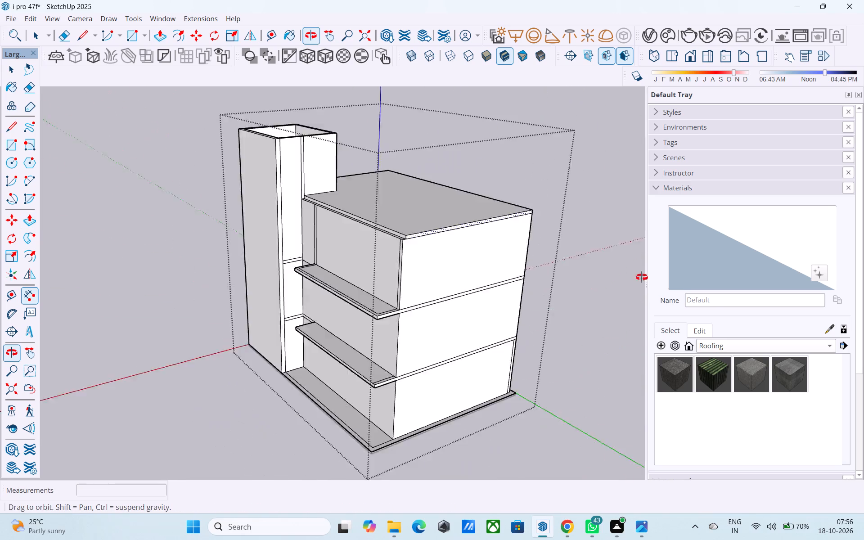
{"action": "middle_click_drag", "start_coordinate": [642, 277], "coordinate": [652, 274]}
{"action": "scroll", "coordinate": [523, 139], "scroll_direction": "up", "scroll_amount": 8}
{"action": "middle_click_drag", "start_coordinate": [371, 270], "coordinate": [344, 262]}
{"action": "scroll", "coordinate": [304, 297], "scroll_direction": "up", "scroll_amount": 4}
{"action": "middle_click_drag", "start_coordinate": [309, 279], "coordinate": [307, 282]}
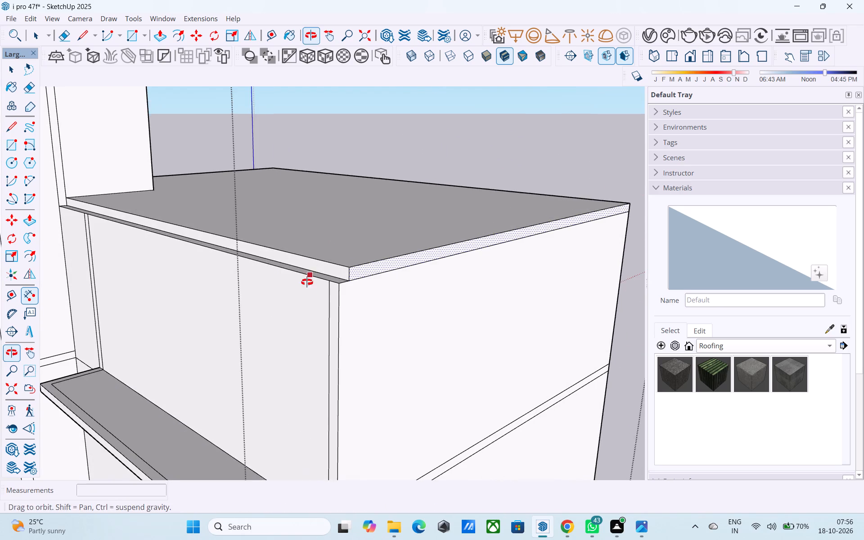
{"action": "middle_click_drag", "start_coordinate": [307, 282], "coordinate": [297, 289]}
{"action": "key", "text": "space"}
{"action": "left_click", "coordinate": [310, 263]}
{"action": "key", "text": "p"}
{"action": "left_click", "coordinate": [313, 262]}
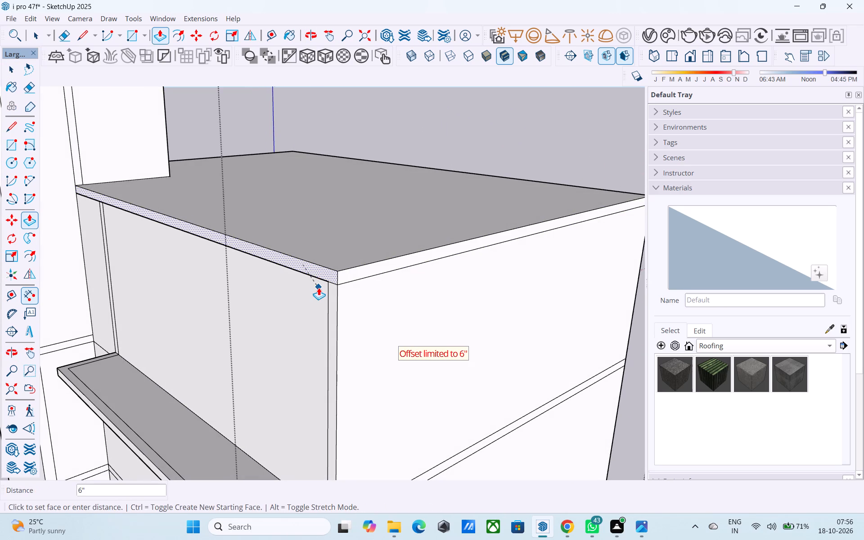
{"action": "left_click", "coordinate": [319, 291]}
Examine the roof slab, tower and projecting slabs from above and from the front.
{"action": "scroll", "coordinate": [316, 294], "scroll_direction": "down", "scroll_amount": 4}
{"action": "scroll", "coordinate": [316, 294], "scroll_direction": "up", "scroll_amount": 1}
{"action": "scroll", "coordinate": [316, 294], "scroll_direction": "down", "scroll_amount": 12}
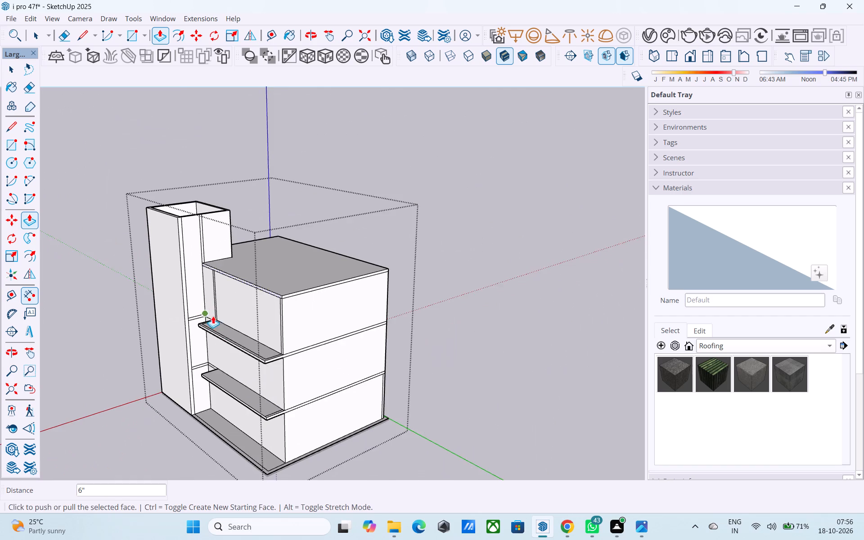
{"action": "middle_click_drag", "start_coordinate": [226, 326], "coordinate": [185, 407]}
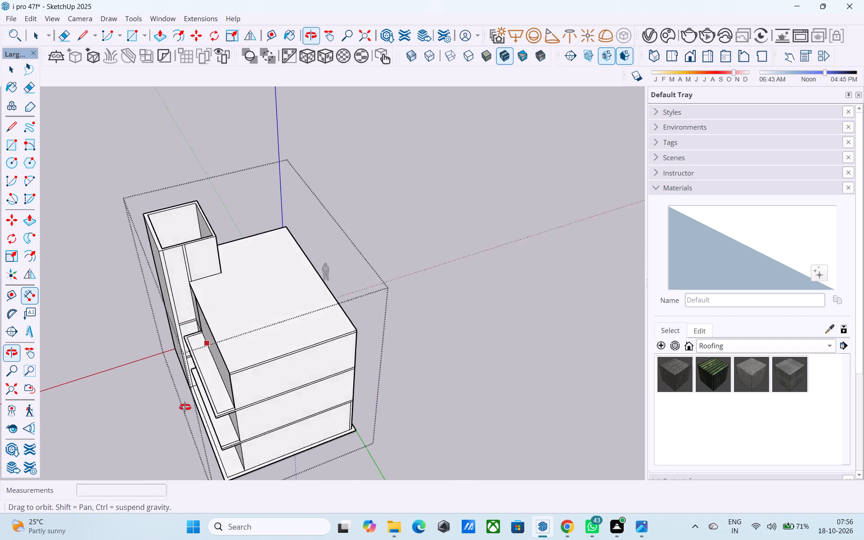
{"action": "middle_click_drag", "start_coordinate": [185, 407], "coordinate": [312, 355]}
{"action": "scroll", "coordinate": [136, 359], "scroll_direction": "down", "scroll_amount": 4}
{"action": "scroll", "coordinate": [160, 347], "scroll_direction": "up", "scroll_amount": 5}
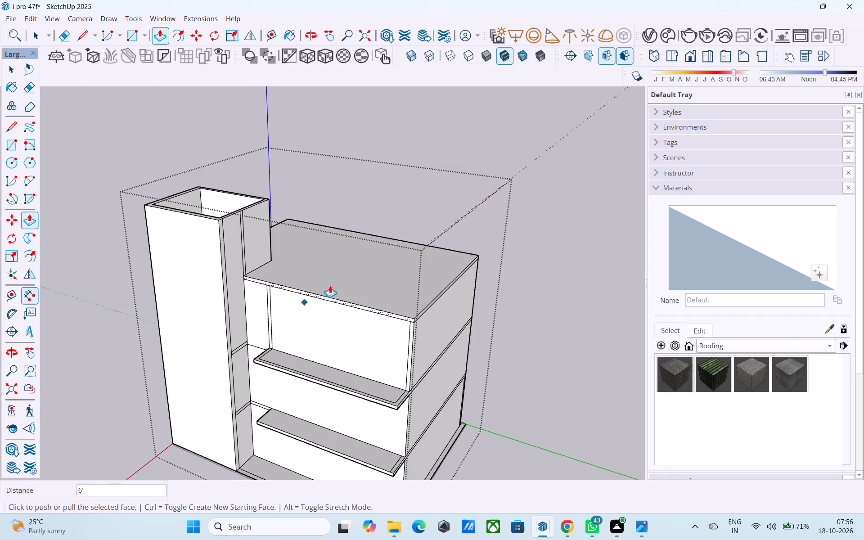
Draw a 6" vertical line across the roof slab's front edge, above the start of the projecting slabs near the tower.
{"action": "scroll", "coordinate": [343, 276], "scroll_direction": "up", "scroll_amount": 4}
{"action": "middle_click_drag", "start_coordinate": [216, 311], "coordinate": [251, 335]}
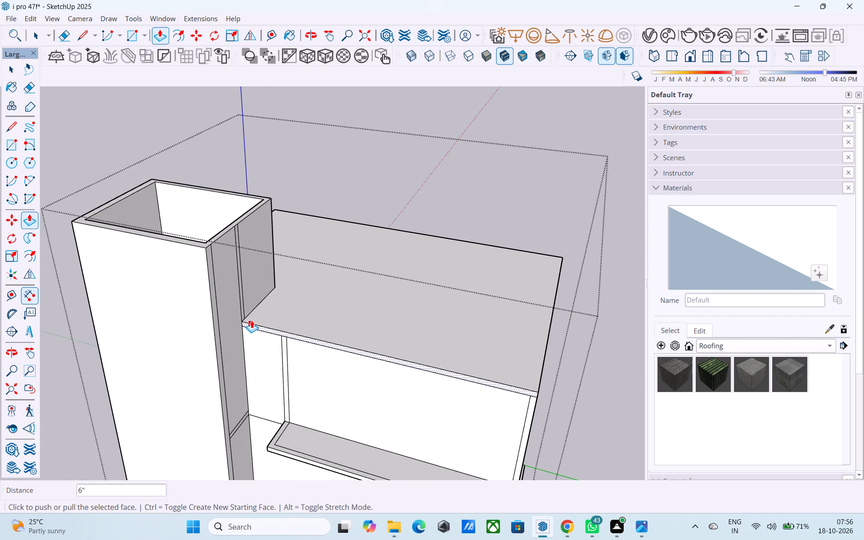
{"action": "scroll", "coordinate": [253, 320], "scroll_direction": "up", "scroll_amount": 4}
{"action": "key", "text": "l"}
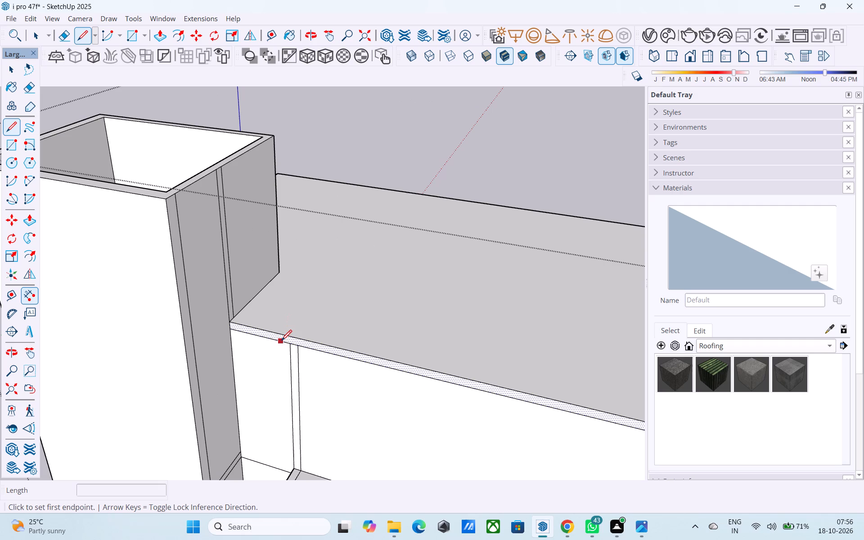
{"action": "left_click", "coordinate": [287, 342]}
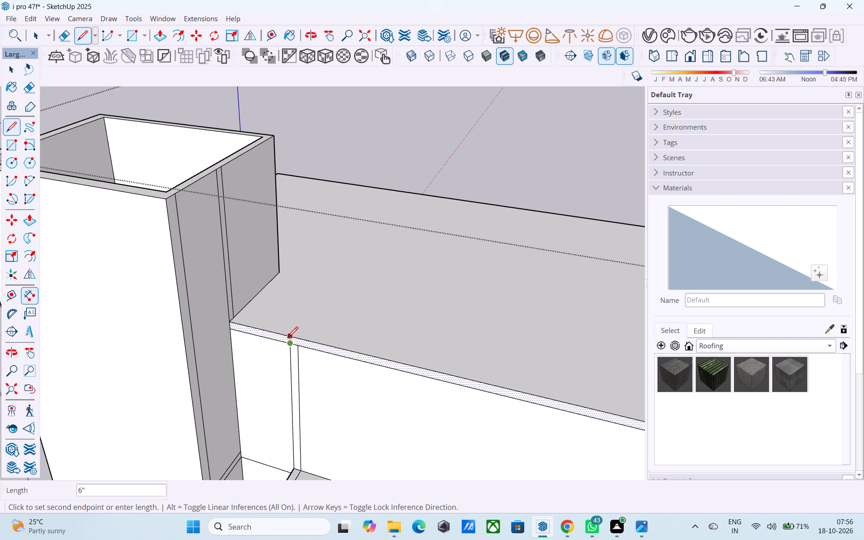
{"action": "left_click", "coordinate": [288, 337]}
{"action": "key", "text": "space"}
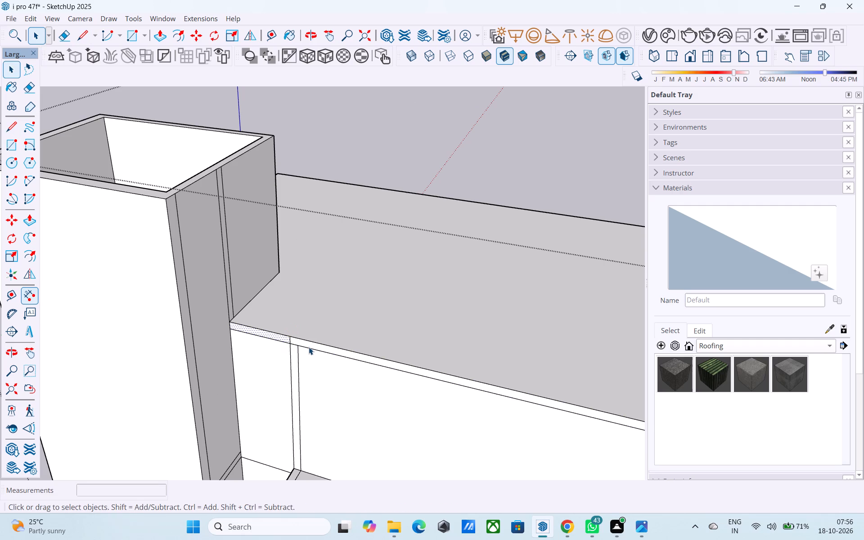
Push/Pull the roof slab's front edge beyond the dividing line out 3' 9", in line with the projecting slab below.
{"action": "left_click", "coordinate": [309, 344]}
{"action": "key", "text": "p"}
{"action": "left_click", "coordinate": [309, 344]}
{"action": "scroll", "coordinate": [308, 341], "scroll_direction": "down", "scroll_amount": 4}
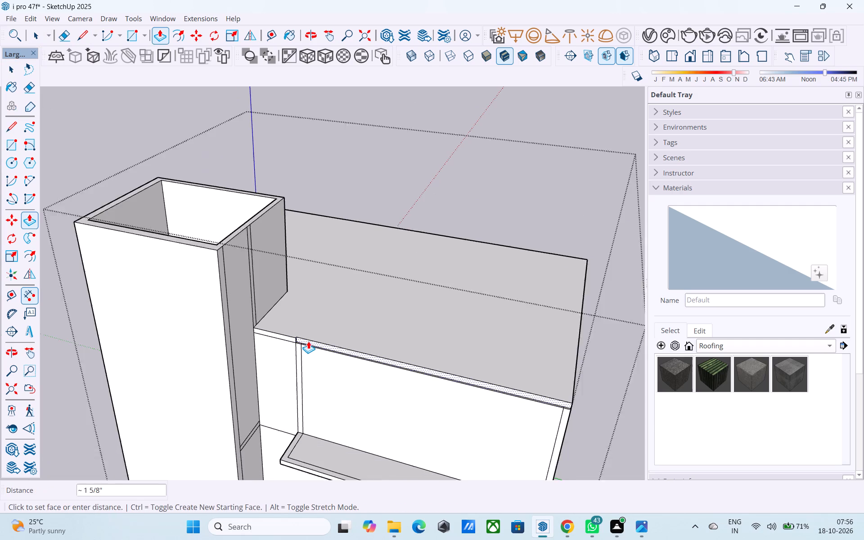
{"action": "scroll", "coordinate": [308, 341], "scroll_direction": "down", "scroll_amount": 1}
{"action": "scroll", "coordinate": [192, 263], "scroll_direction": "down", "scroll_amount": 6}
{"action": "scroll", "coordinate": [265, 375], "scroll_direction": "up", "scroll_amount": 5}
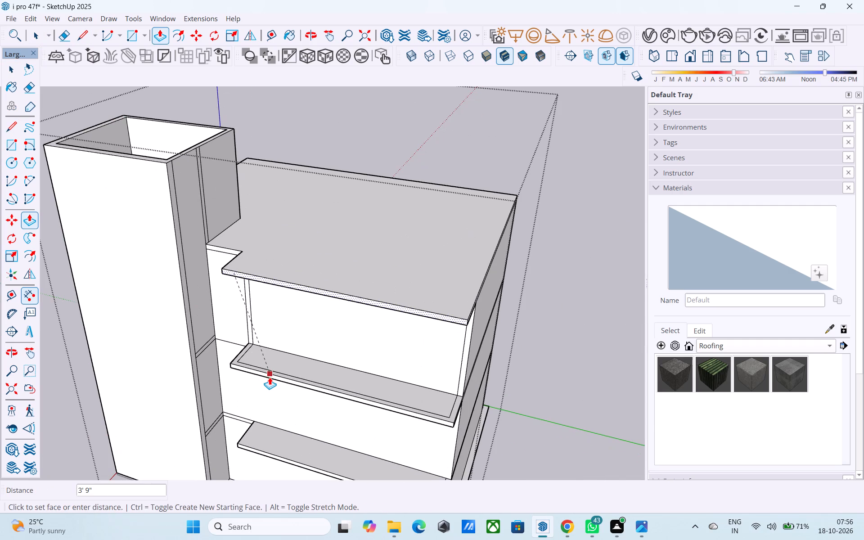
{"action": "left_click", "coordinate": [270, 377]}
Save the model.
{"action": "middle_click_drag", "start_coordinate": [359, 397], "coordinate": [176, 291]}
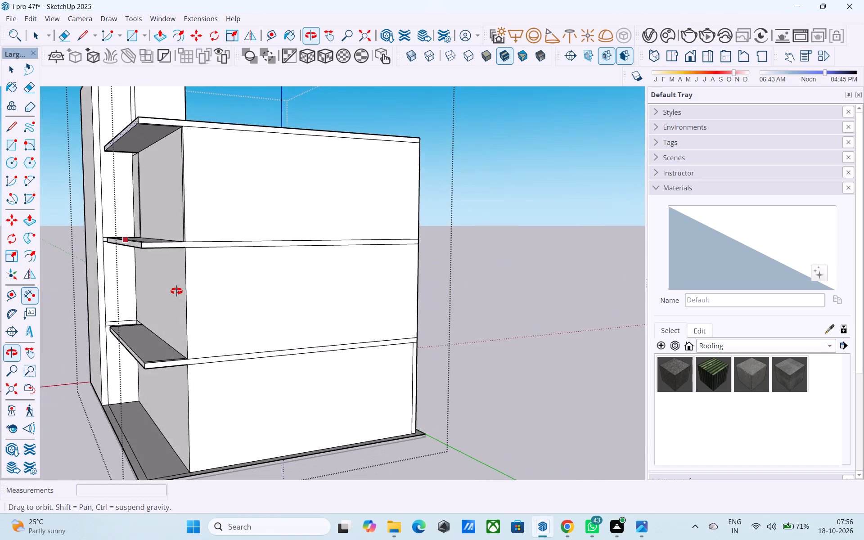
{"action": "middle_click_drag", "start_coordinate": [176, 291], "coordinate": [148, 300]}
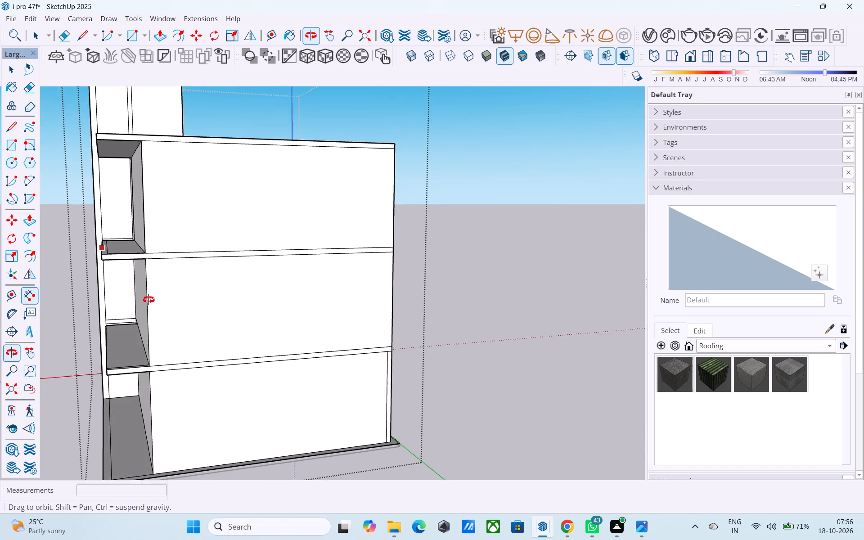
{"action": "middle_click_drag", "start_coordinate": [148, 300], "coordinate": [153, 286]}
{"action": "scroll", "coordinate": [157, 283], "scroll_direction": "down", "scroll_amount": 2}
{"action": "middle_click_drag", "start_coordinate": [157, 283], "coordinate": [262, 307]}
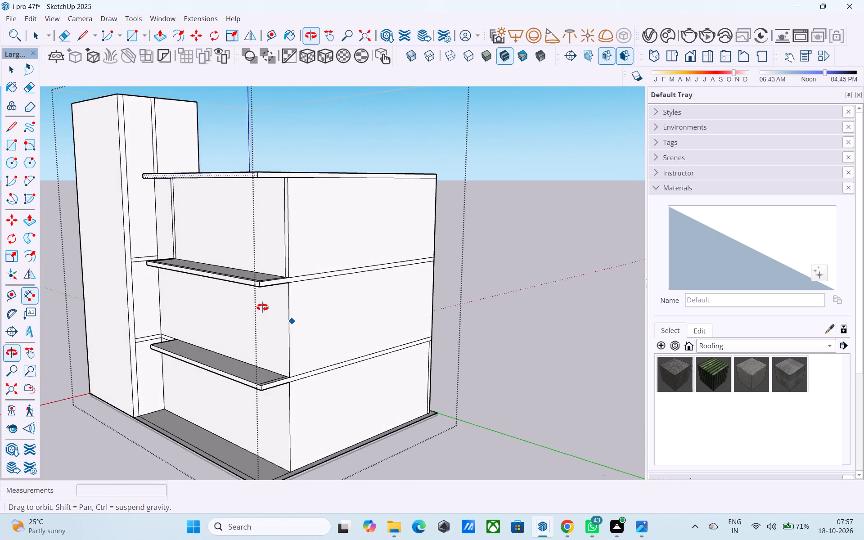
{"action": "middle_click_drag", "start_coordinate": [262, 307], "coordinate": [465, 332]}
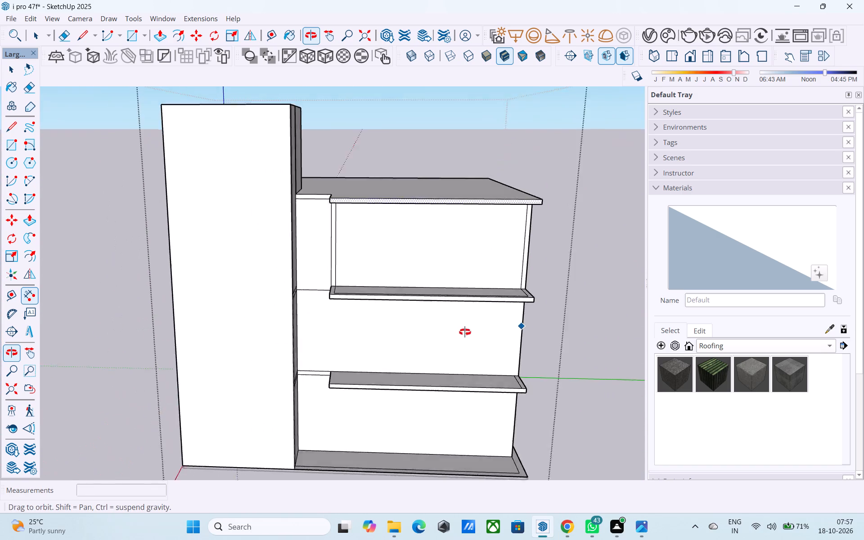
{"action": "middle_click_drag", "start_coordinate": [465, 332], "coordinate": [475, 333]}
{"action": "key", "text": "ctrl+s"}
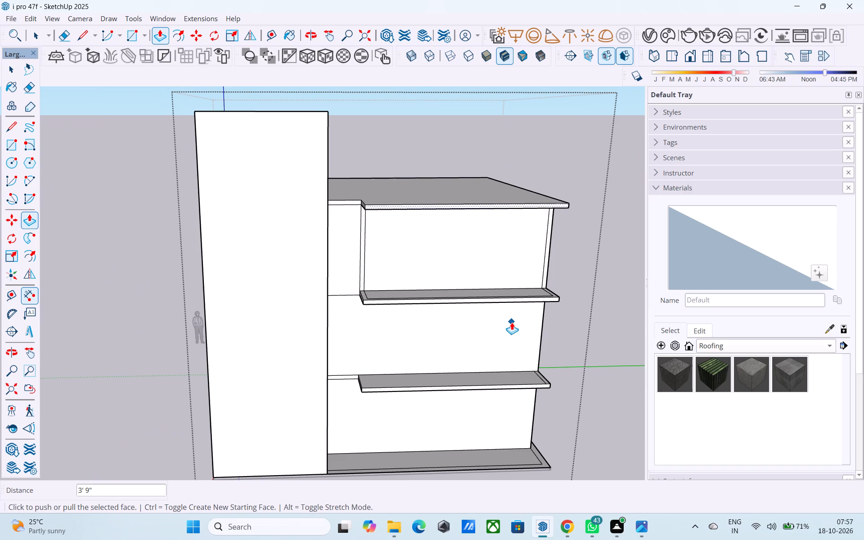
Examine the roof overhang, tower and projecting slabs from the front and the tower side.
{"action": "middle_click_drag", "start_coordinate": [512, 322], "coordinate": [504, 320], "text": "shift"}
{"action": "scroll", "coordinate": [504, 320], "scroll_direction": "up", "scroll_amount": 1}
{"action": "scroll", "coordinate": [395, 308], "scroll_direction": "down", "scroll_amount": 3}
{"action": "middle_click_drag", "start_coordinate": [367, 310], "coordinate": [479, 335]}
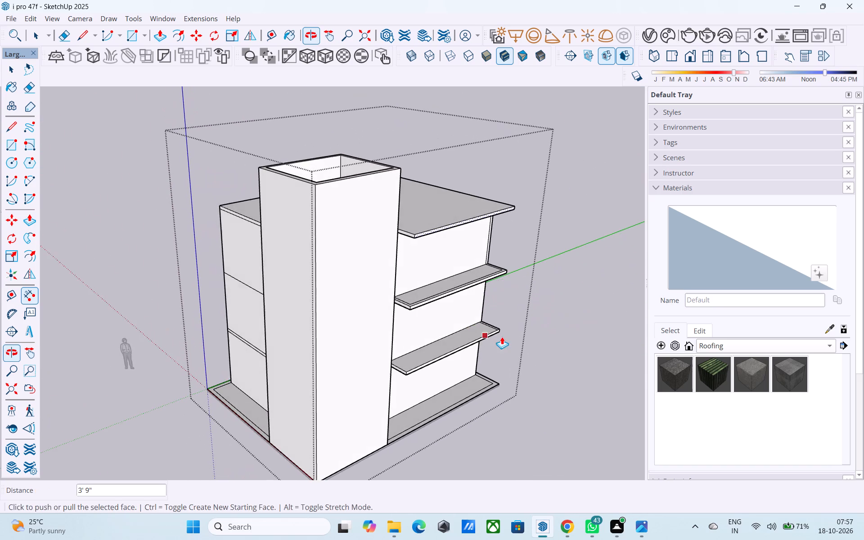
{"action": "middle_click_drag", "start_coordinate": [386, 296], "coordinate": [326, 303]}
{"action": "middle_click_drag", "start_coordinate": [418, 350], "coordinate": [310, 320], "text": "shift"}
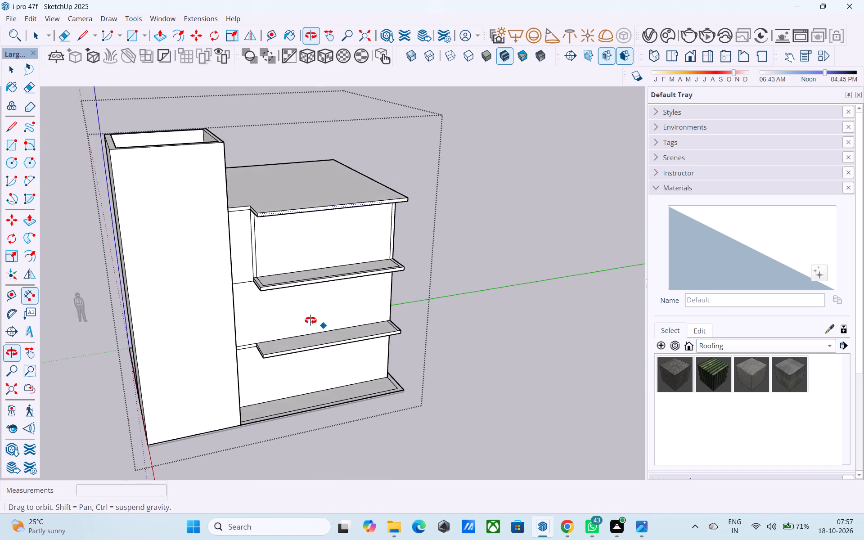
{"action": "middle_click_drag", "start_coordinate": [310, 320], "coordinate": [295, 288], "text": "shift"}
{"action": "middle_click_drag", "start_coordinate": [263, 253], "coordinate": [325, 346], "text": "shift"}
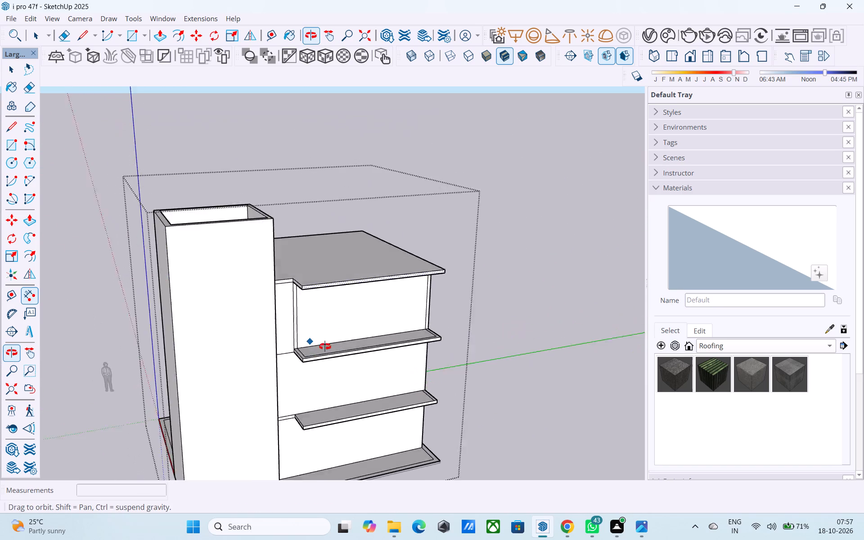
{"action": "middle_click_drag", "start_coordinate": [325, 346], "coordinate": [409, 351], "text": "shift"}
{"action": "key", "text": "space"}
{"action": "scroll", "coordinate": [282, 301], "scroll_direction": "down", "scroll_amount": 5}
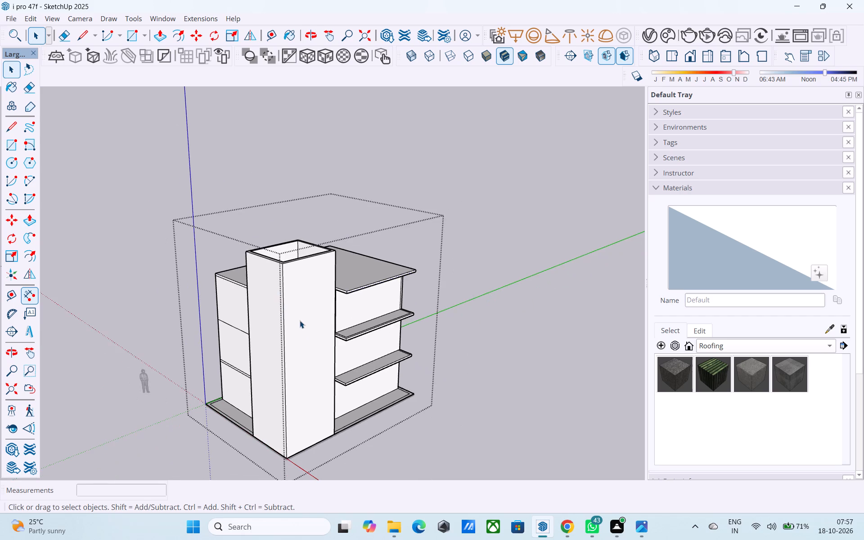
{"action": "middle_click_drag", "start_coordinate": [294, 309], "coordinate": [280, 286]}
{"action": "middle_click_drag", "start_coordinate": [280, 274], "coordinate": [274, 269]}
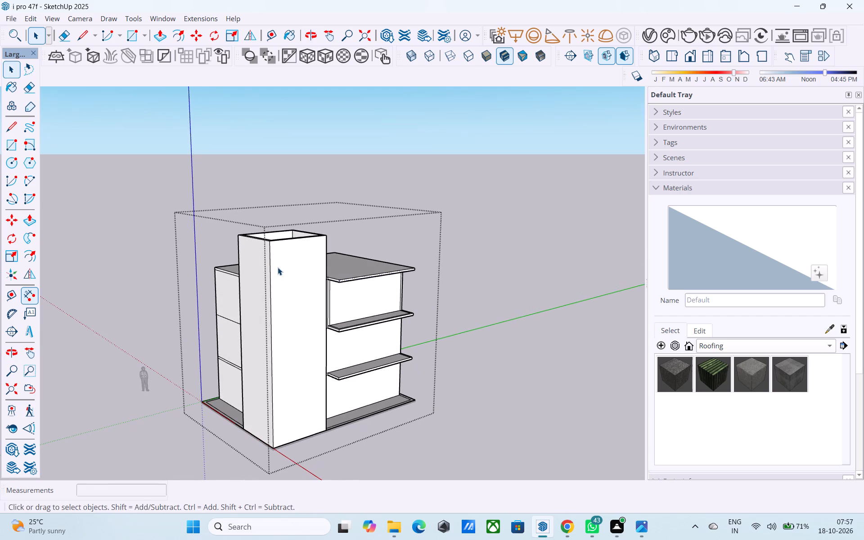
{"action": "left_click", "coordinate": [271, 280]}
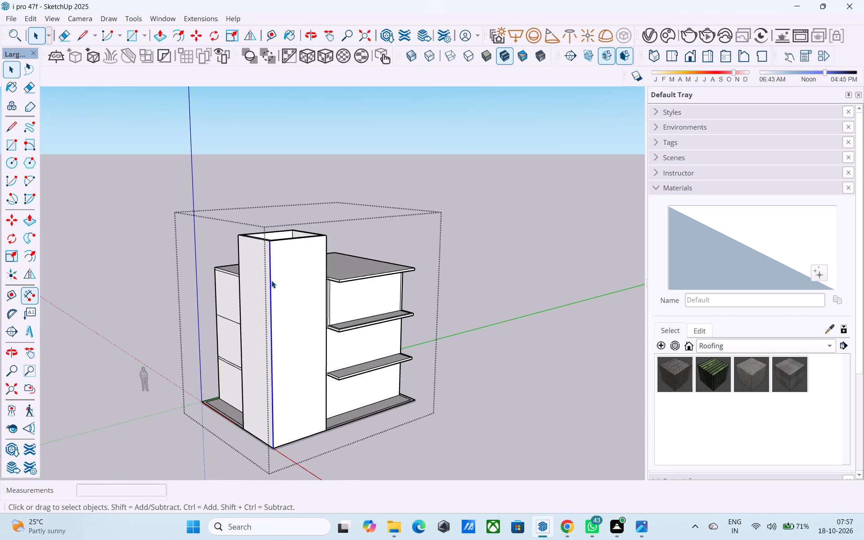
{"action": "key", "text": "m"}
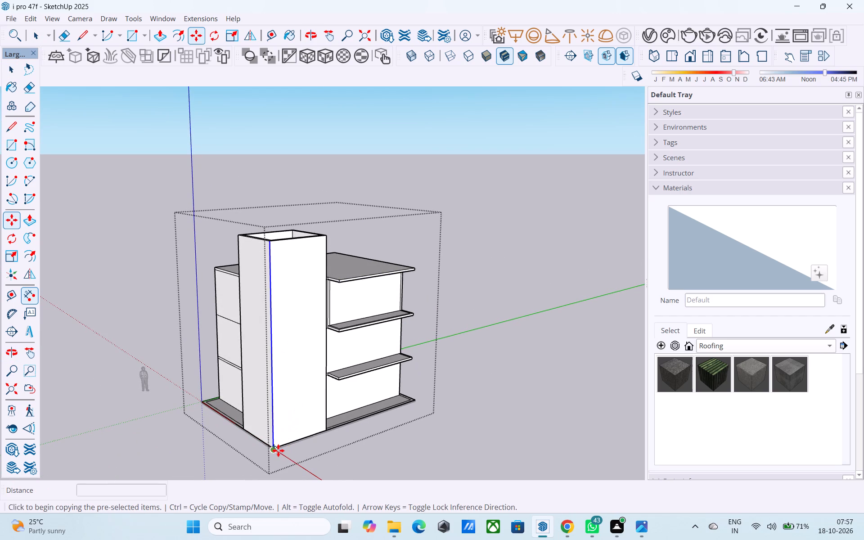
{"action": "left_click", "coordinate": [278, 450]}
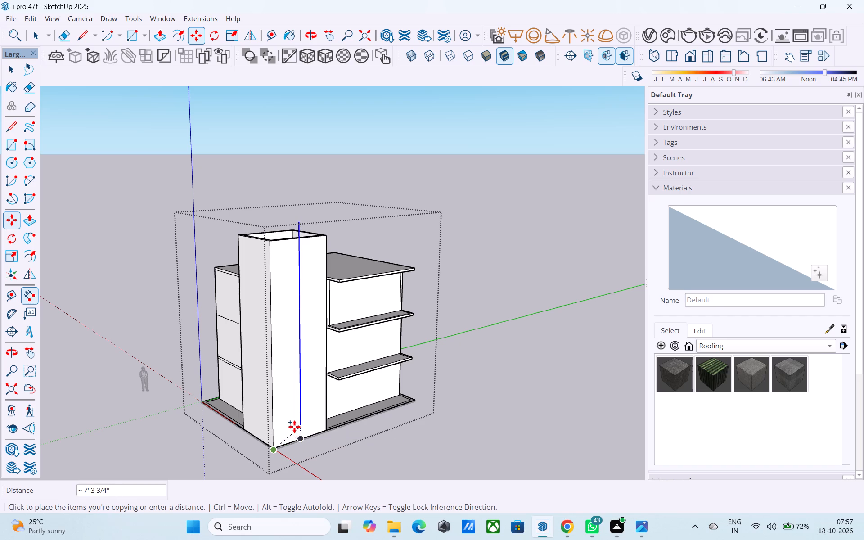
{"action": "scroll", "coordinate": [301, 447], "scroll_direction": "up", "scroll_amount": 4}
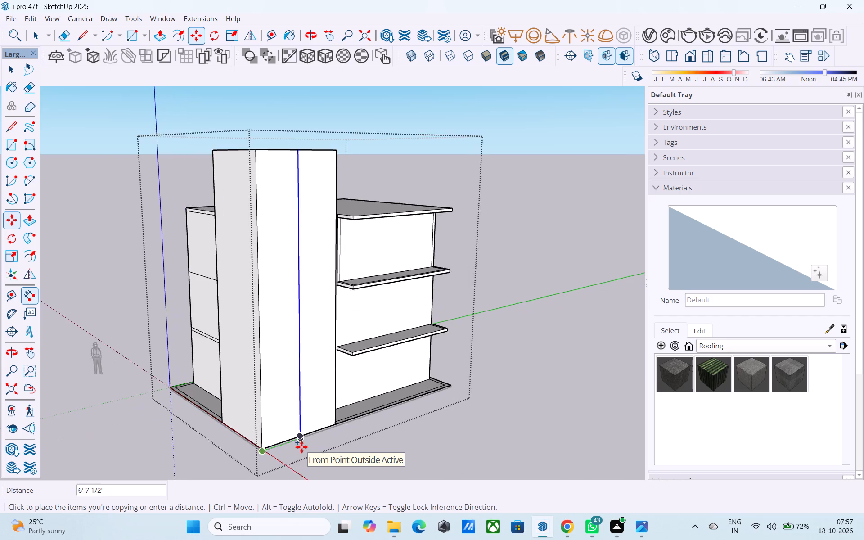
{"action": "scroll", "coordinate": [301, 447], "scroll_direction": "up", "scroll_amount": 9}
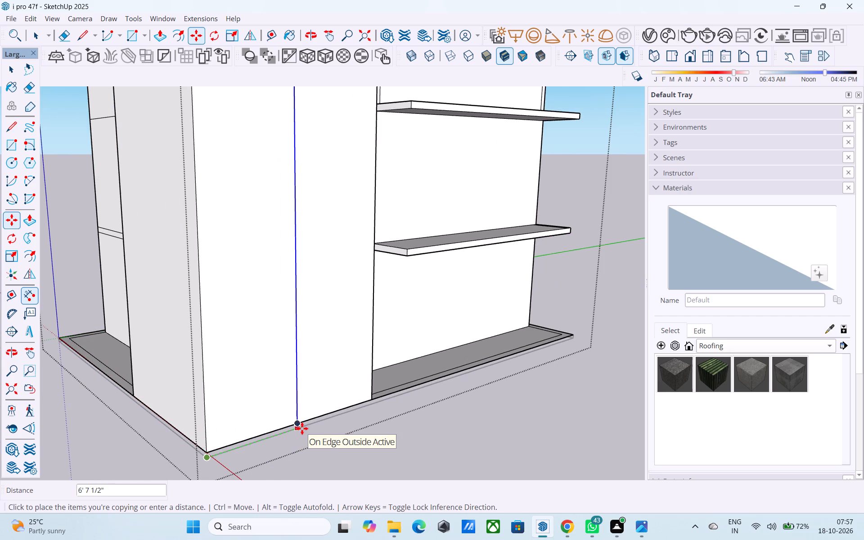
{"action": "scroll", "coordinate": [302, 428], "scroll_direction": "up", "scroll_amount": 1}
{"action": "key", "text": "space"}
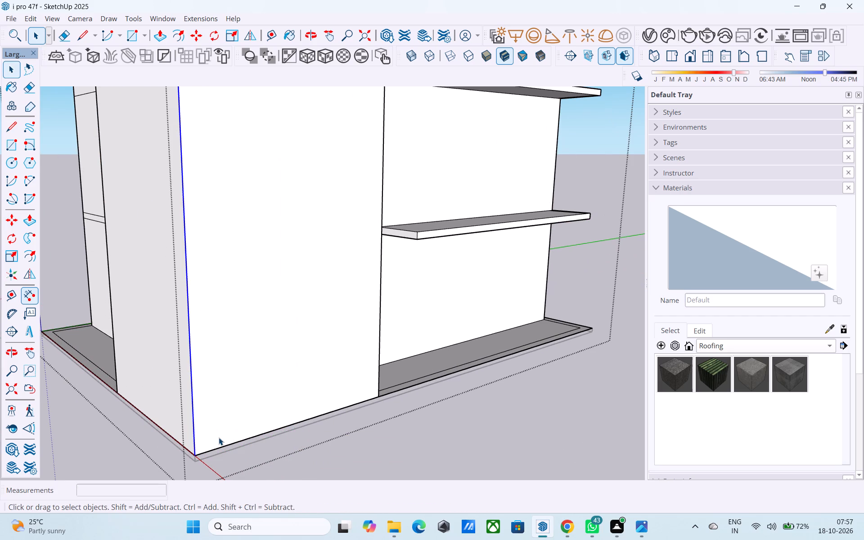
Copy the tower's outer front vertical corner edge 3' across its front face.
{"action": "key", "text": "m"}
{"action": "left_click", "coordinate": [195, 454]}
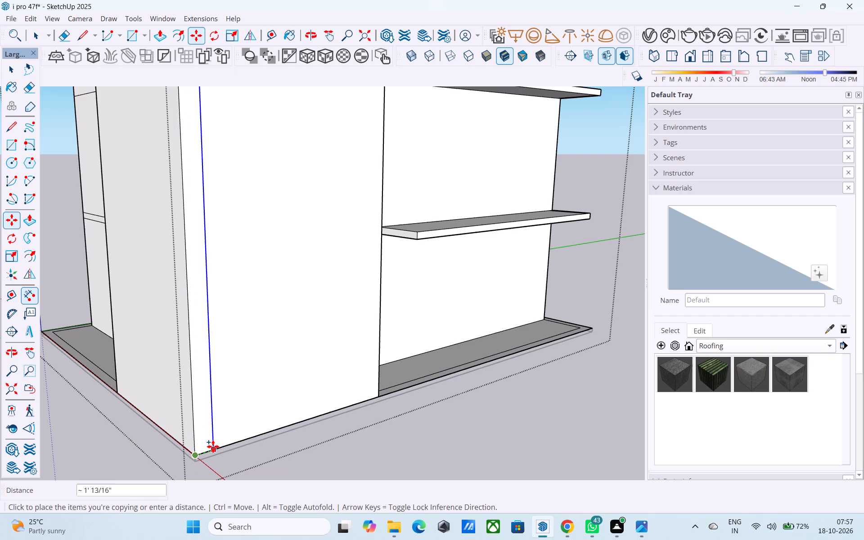
{"action": "type", "text": "3'"}
{"action": "key", "text": "Return"}
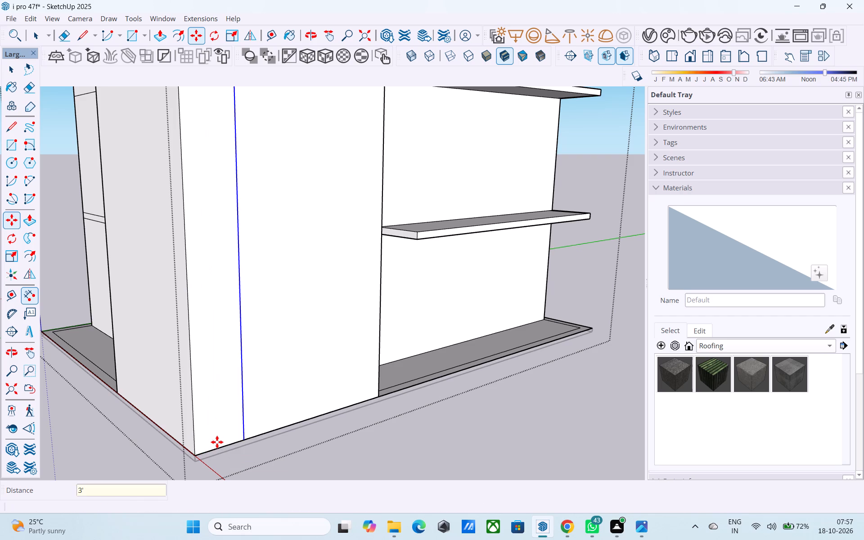
Copy the new vertical line on the tower's front face 1' farther from the corner.
{"action": "scroll", "coordinate": [217, 442], "scroll_direction": "down", "scroll_amount": 4}
{"action": "middle_click_drag", "start_coordinate": [217, 442], "coordinate": [223, 450]}
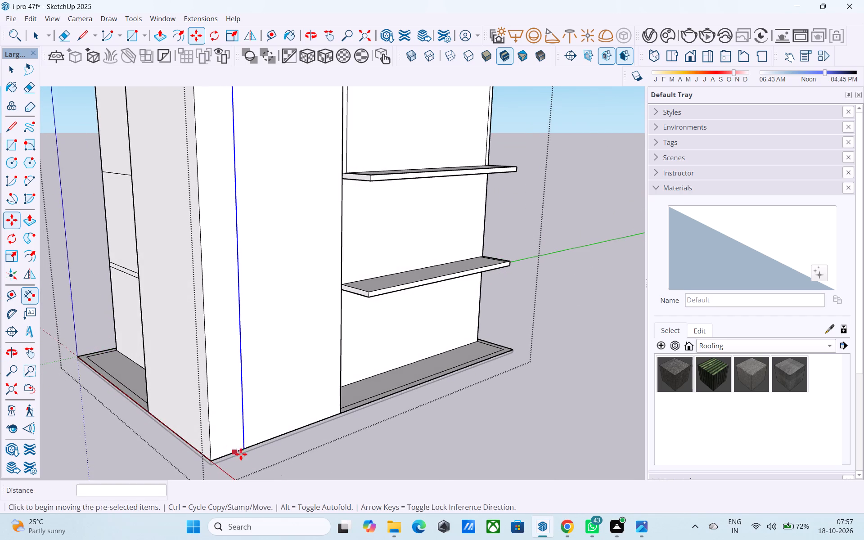
{"action": "scroll", "coordinate": [243, 454], "scroll_direction": "up", "scroll_amount": 2}
{"action": "left_click", "coordinate": [245, 447]}
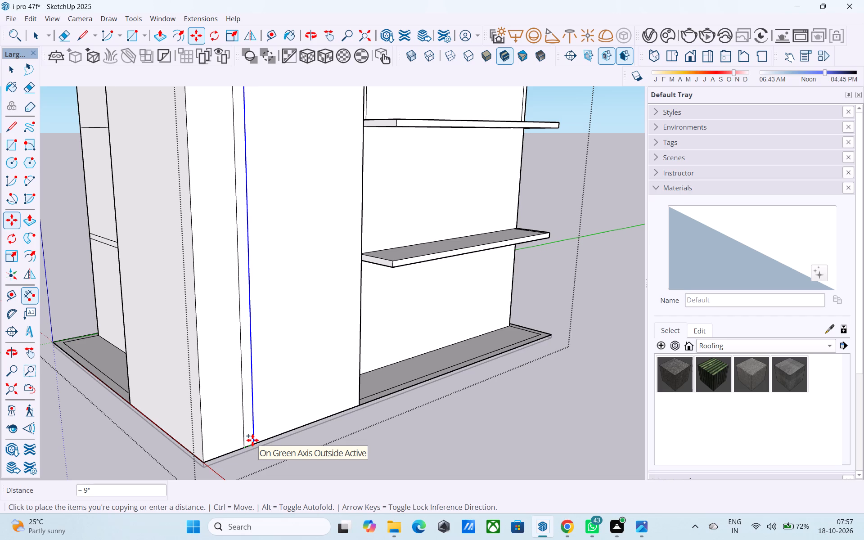
{"action": "type", "text": "1'"}
{"action": "key", "text": "Return"}
Erase the vertical line 3' from the corner on the tower's front face.
{"action": "key", "text": "e"}
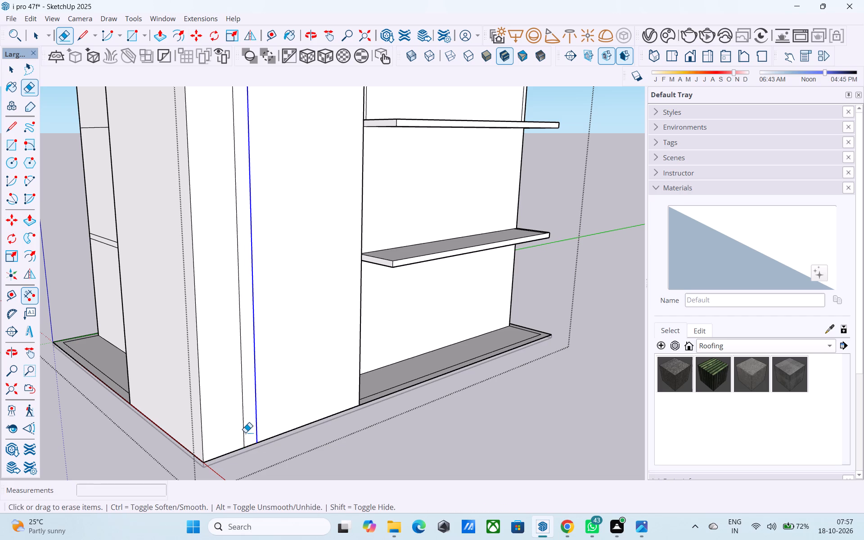
{"action": "left_click", "coordinate": [245, 432]}
{"action": "scroll", "coordinate": [242, 430], "scroll_direction": "down", "scroll_amount": 3}
Copy the tower's outer front vertical corner edge 4' across the adjacent side face.
{"action": "key", "text": "space"}
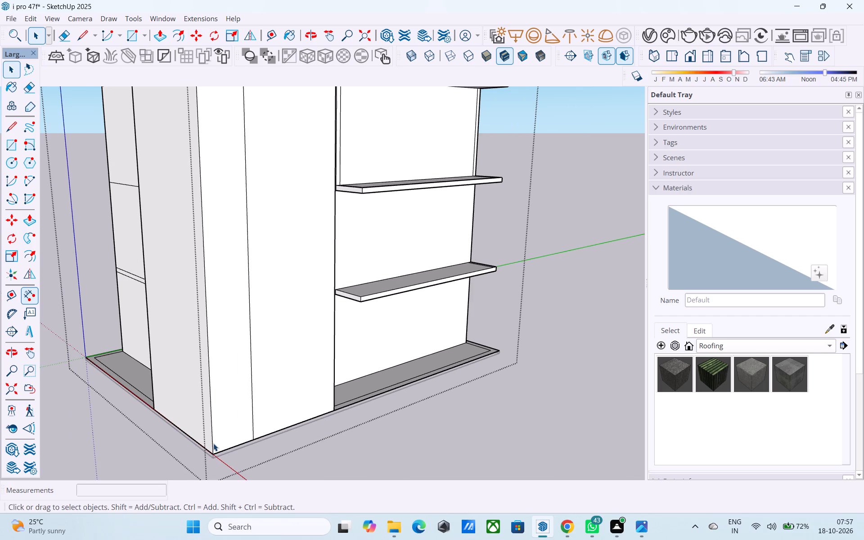
{"action": "left_click", "coordinate": [213, 443]}
{"action": "key", "text": "m"}
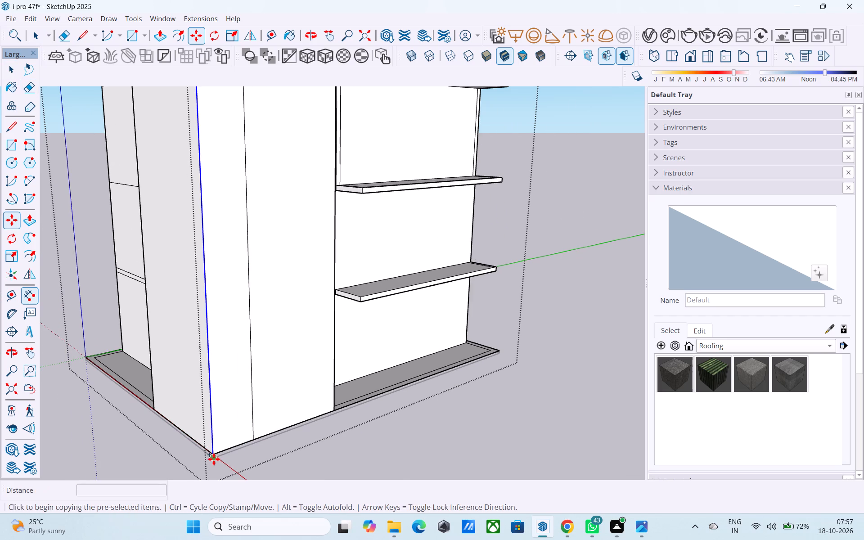
{"action": "scroll", "coordinate": [213, 451], "scroll_direction": "up", "scroll_amount": 6}
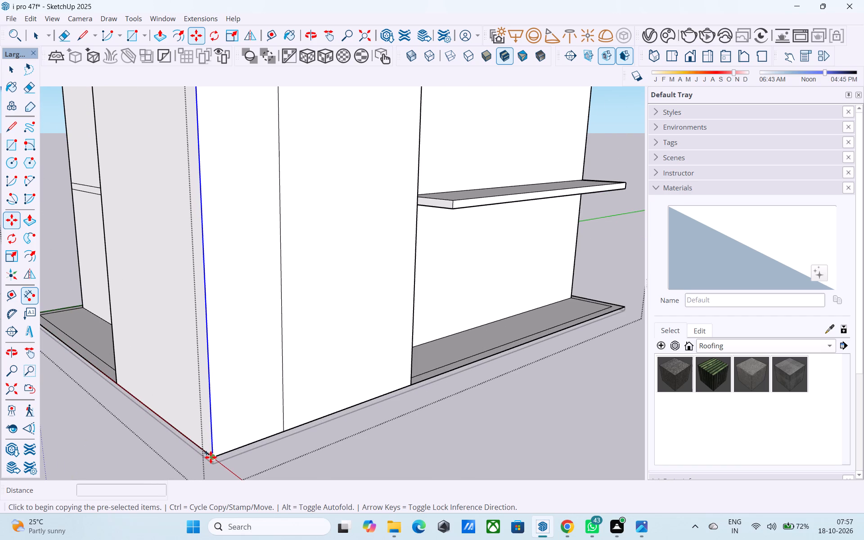
{"action": "middle_click_drag", "start_coordinate": [211, 457], "coordinate": [266, 402]}
{"action": "scroll", "coordinate": [286, 385], "scroll_direction": "up", "scroll_amount": 3}
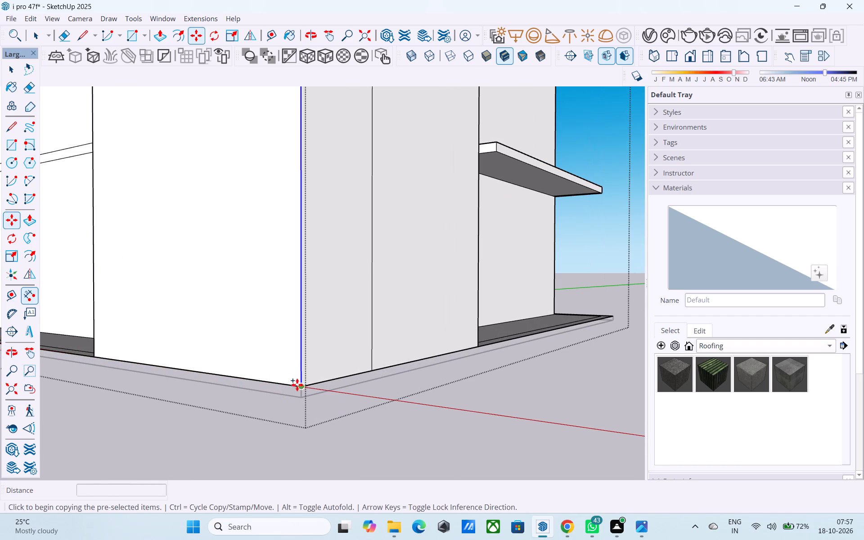
{"action": "left_click", "coordinate": [304, 387]}
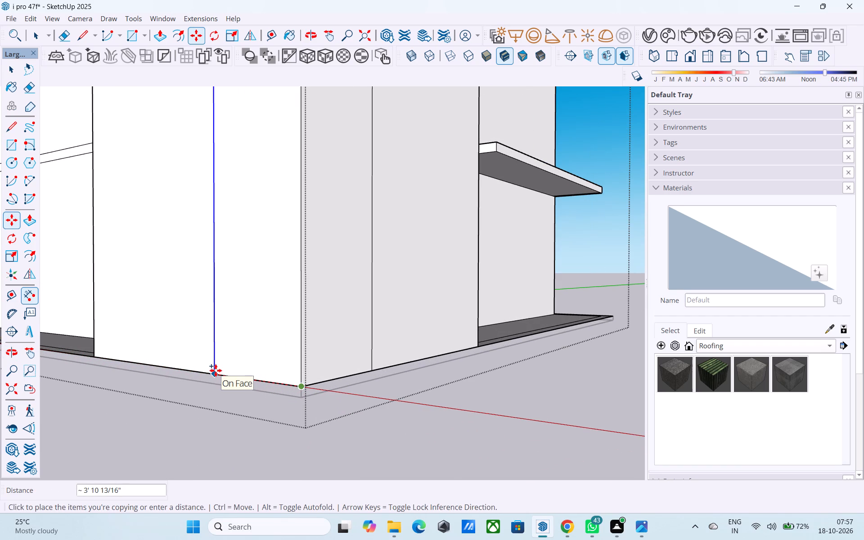
{"action": "type", "text": "4'"}
{"action": "key", "text": "Return"}
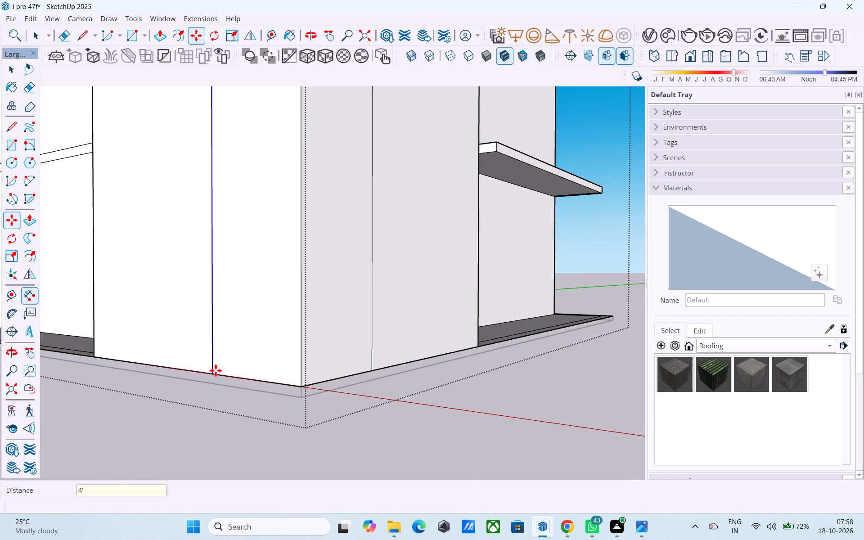
{"action": "scroll", "coordinate": [180, 366], "scroll_direction": "down", "scroll_amount": 15}
{"action": "middle_click_drag", "start_coordinate": [184, 382], "coordinate": [208, 492], "text": "shift"}
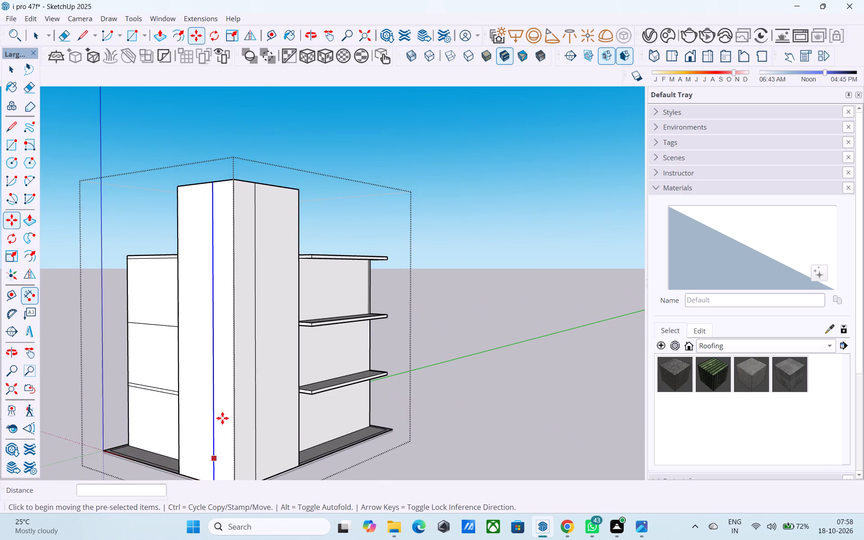
{"action": "middle_click_drag", "start_coordinate": [234, 392], "coordinate": [229, 442], "text": "shift"}
{"action": "scroll", "coordinate": [240, 271], "scroll_direction": "up", "scroll_amount": 2}
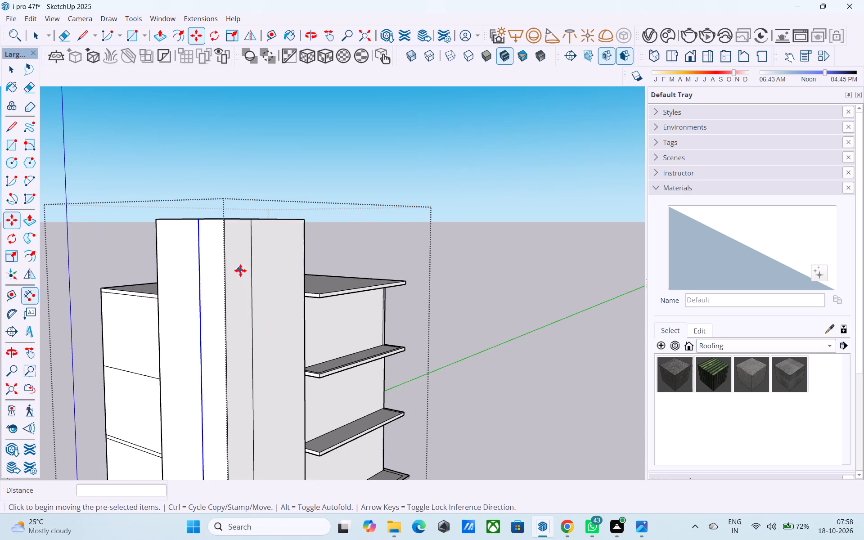
Examine the vertical lines on the tower's front and side faces against the whole building.
{"action": "key", "text": "space"}
{"action": "middle_click_drag", "start_coordinate": [239, 271], "coordinate": [225, 342]}
{"action": "middle_click_drag", "start_coordinate": [202, 328], "coordinate": [199, 321]}
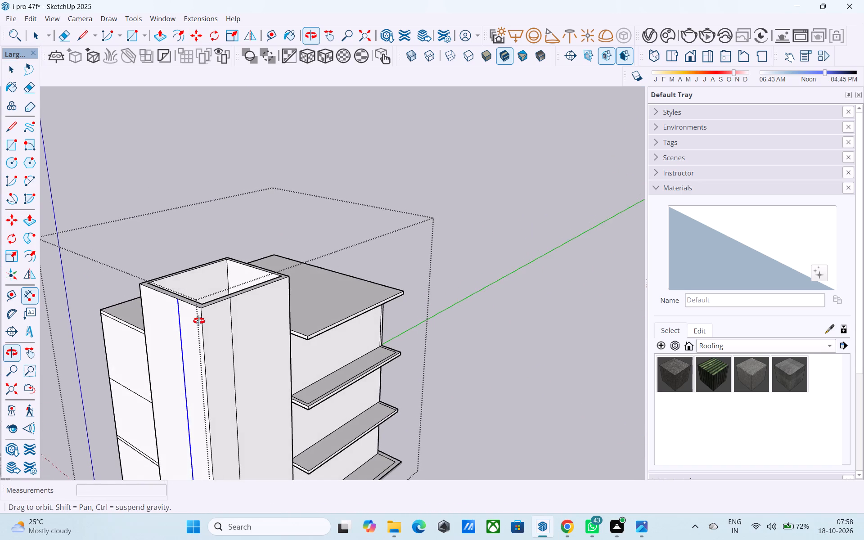
{"action": "middle_click_drag", "start_coordinate": [199, 321], "coordinate": [196, 319]}
{"action": "middle_click_drag", "start_coordinate": [195, 328], "coordinate": [209, 337]}
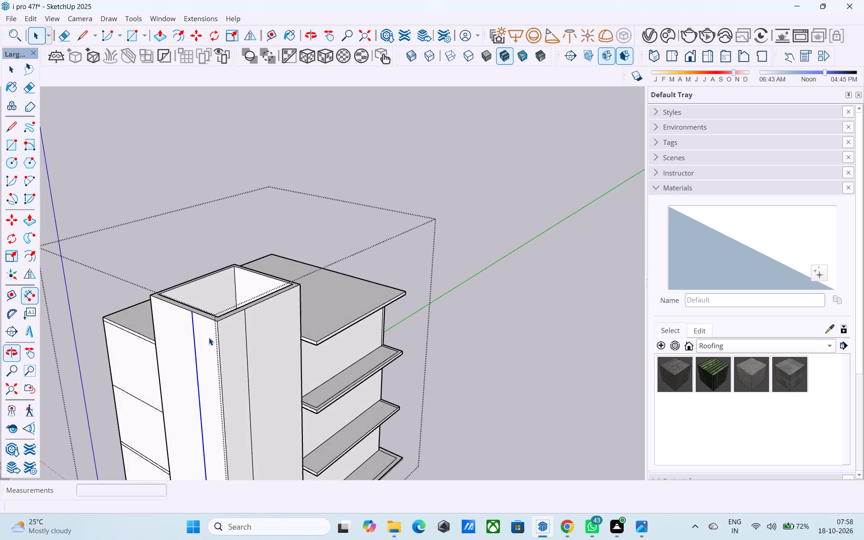
{"action": "middle_click_drag", "start_coordinate": [206, 335], "coordinate": [204, 298]}
{"action": "scroll", "coordinate": [180, 311], "scroll_direction": "down", "scroll_amount": 2}
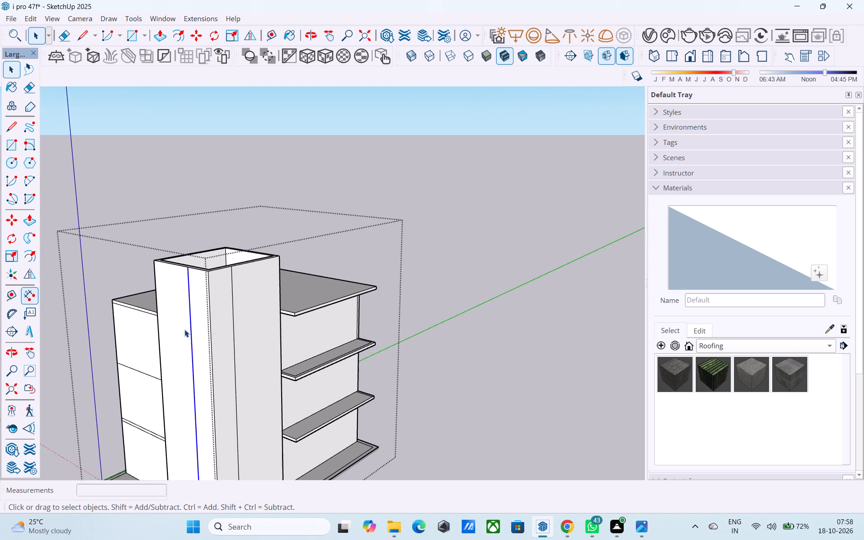
{"action": "middle_click_drag", "start_coordinate": [186, 329], "coordinate": [179, 324]}
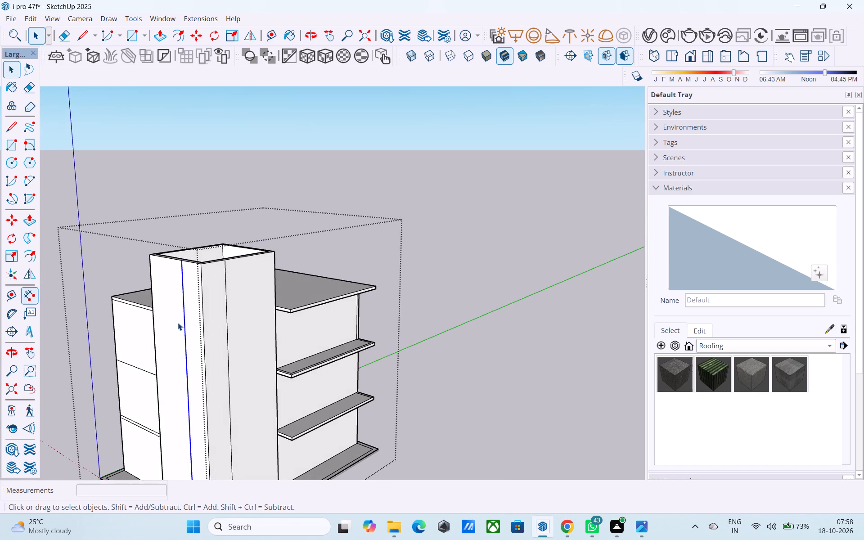
{"action": "middle_click_drag", "start_coordinate": [181, 285], "coordinate": [172, 294]}
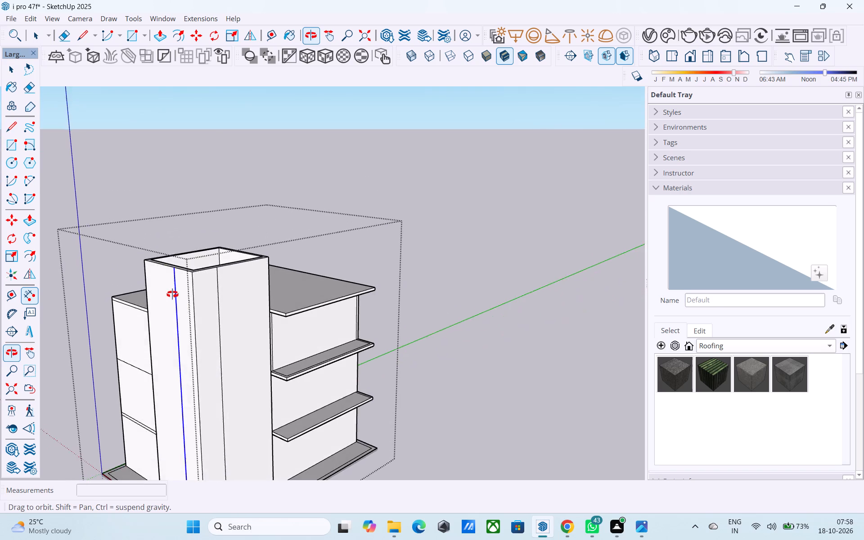
{"action": "middle_click_drag", "start_coordinate": [172, 294], "coordinate": [160, 285]}
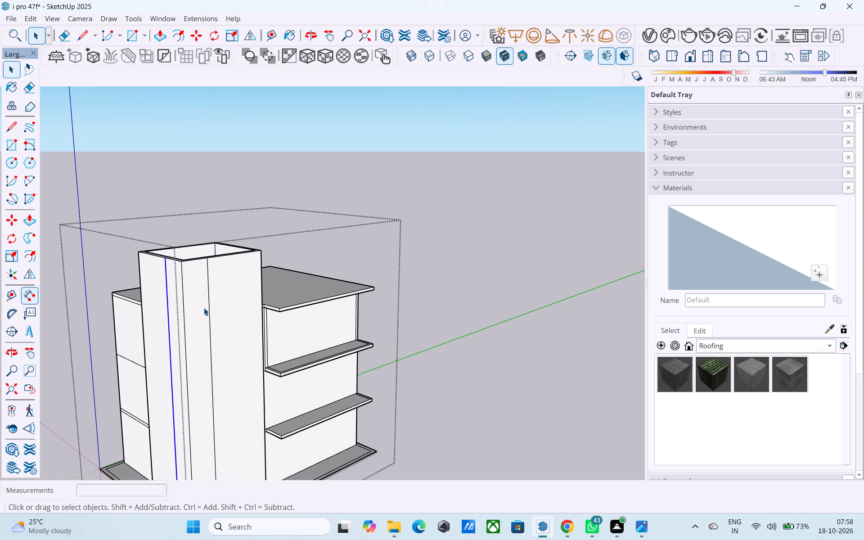
{"action": "middle_click_drag", "start_coordinate": [205, 308], "coordinate": [212, 315]}
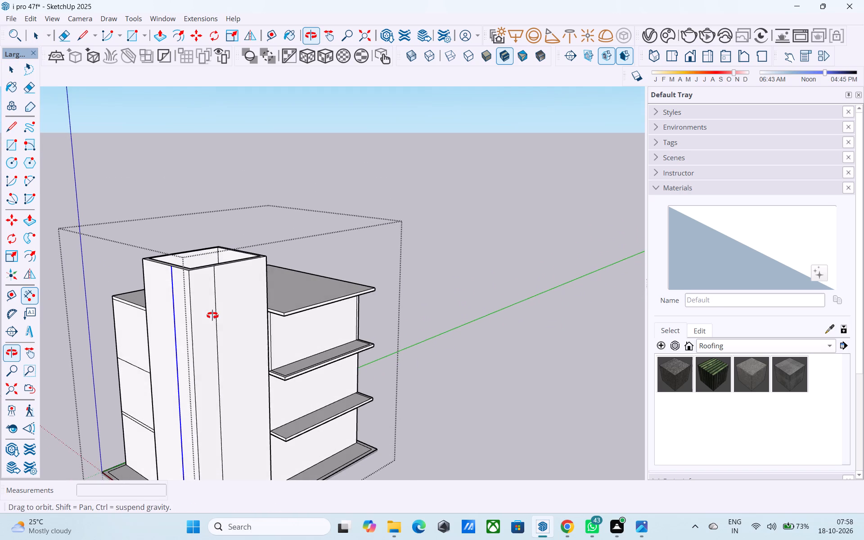
{"action": "middle_click_drag", "start_coordinate": [212, 315], "coordinate": [220, 323]}
{"action": "scroll", "coordinate": [196, 328], "scroll_direction": "down", "scroll_amount": 2}
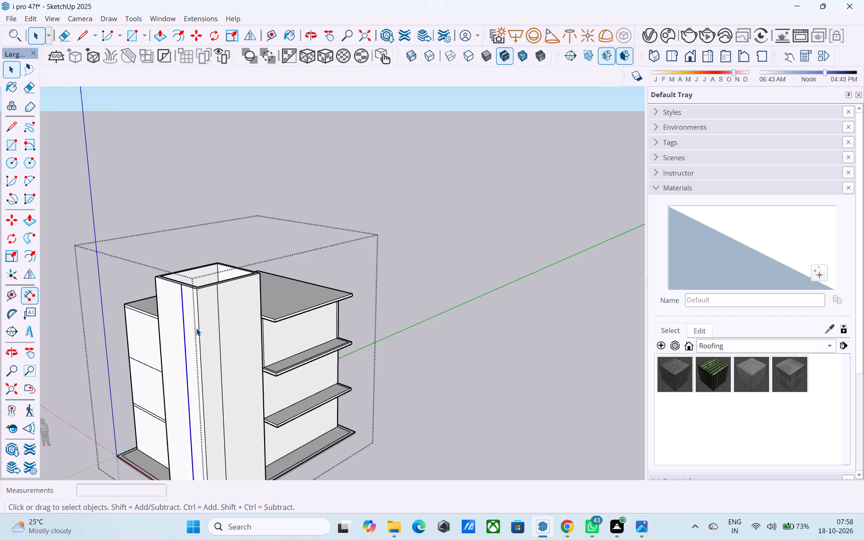
{"action": "scroll", "coordinate": [196, 328], "scroll_direction": "down", "scroll_amount": 1}
{"action": "middle_click_drag", "start_coordinate": [251, 341], "coordinate": [279, 328]}
{"action": "scroll", "coordinate": [170, 342], "scroll_direction": "down", "scroll_amount": 4}
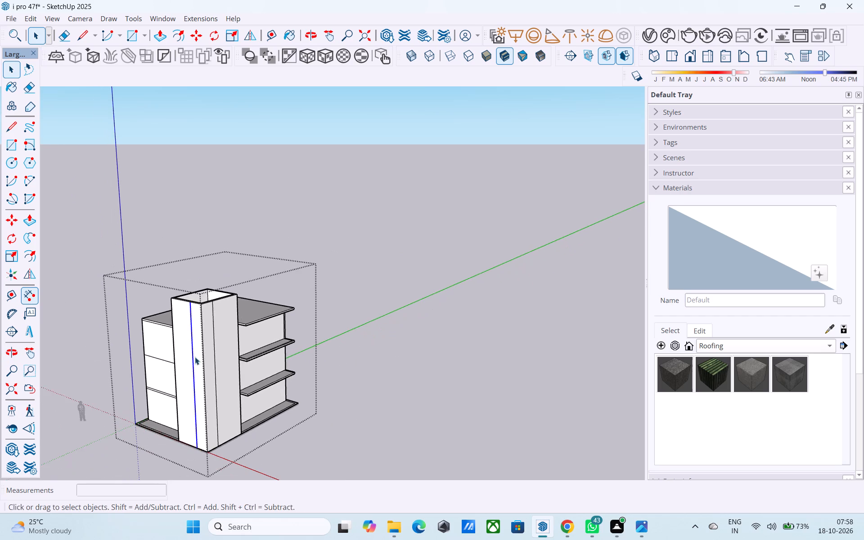
Copy the far vertical corner edge of the tower's side face 4' inward across that face.
{"action": "middle_click_drag", "start_coordinate": [214, 359], "coordinate": [199, 343]}
{"action": "middle_click_drag", "start_coordinate": [217, 351], "coordinate": [115, 389]}
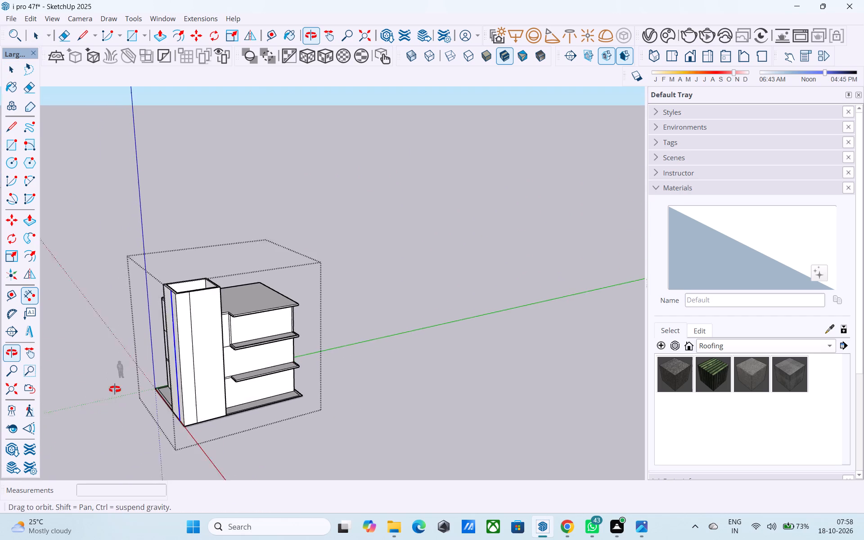
{"action": "middle_click_drag", "start_coordinate": [115, 389], "coordinate": [112, 392]}
{"action": "scroll", "coordinate": [210, 339], "scroll_direction": "up", "scroll_amount": 4}
{"action": "middle_click_drag", "start_coordinate": [216, 315], "coordinate": [154, 333]}
{"action": "scroll", "coordinate": [192, 296], "scroll_direction": "up", "scroll_amount": 5}
{"action": "middle_click_drag", "start_coordinate": [223, 309], "coordinate": [217, 314]}
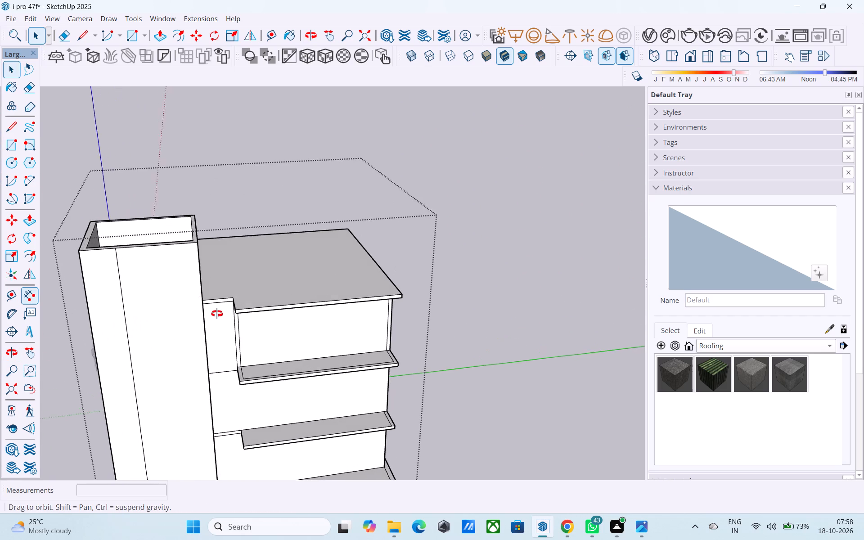
{"action": "middle_click_drag", "start_coordinate": [217, 314], "coordinate": [197, 308]}
{"action": "left_click", "coordinate": [175, 261]}
{"action": "middle_click_drag", "start_coordinate": [175, 261], "coordinate": [222, 263]}
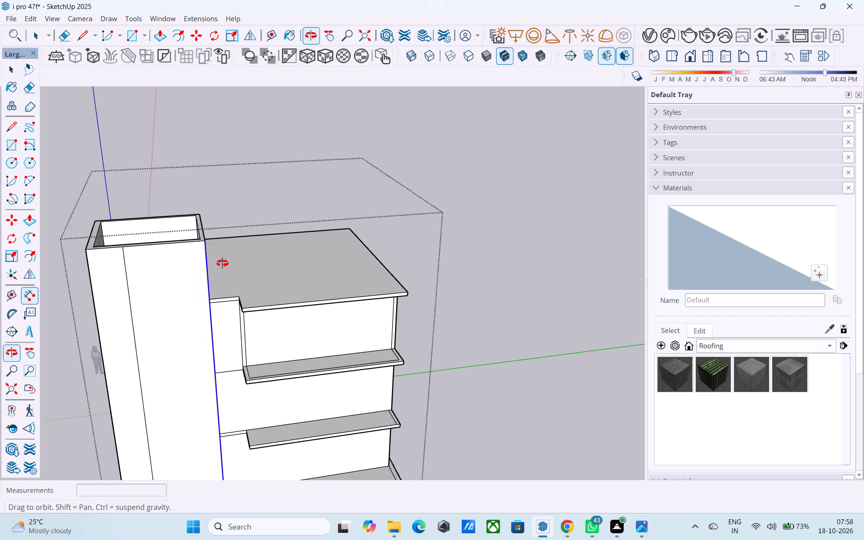
{"action": "middle_click_drag", "start_coordinate": [222, 263], "coordinate": [224, 263]}
{"action": "key", "text": "m"}
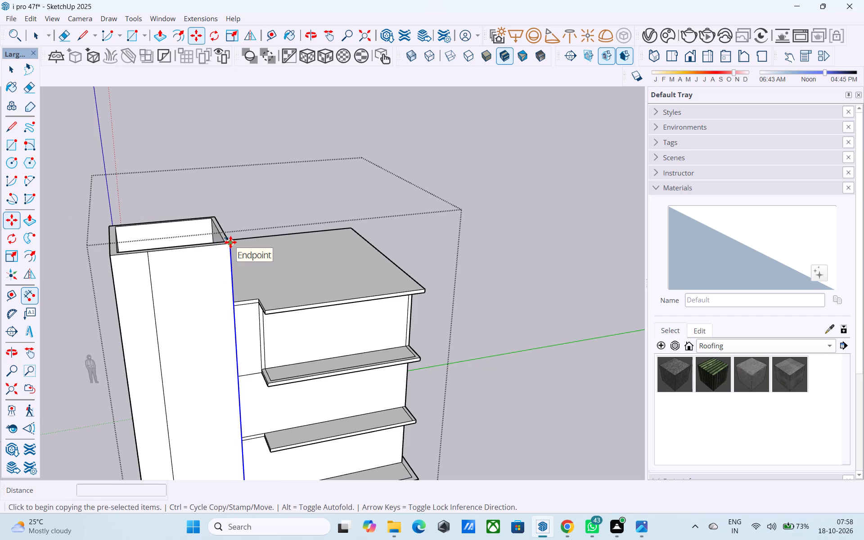
{"action": "left_click", "coordinate": [231, 242]}
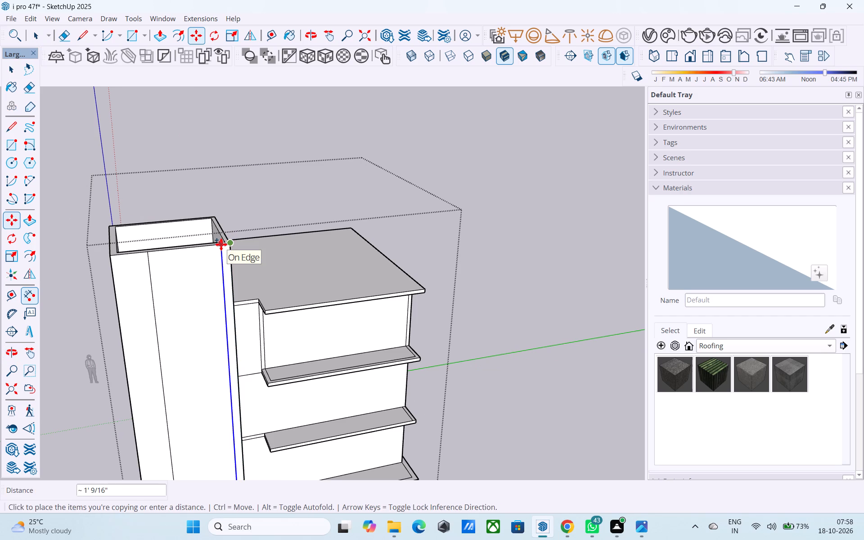
{"action": "type", "text": "4'"}
{"action": "key", "text": "Return"}
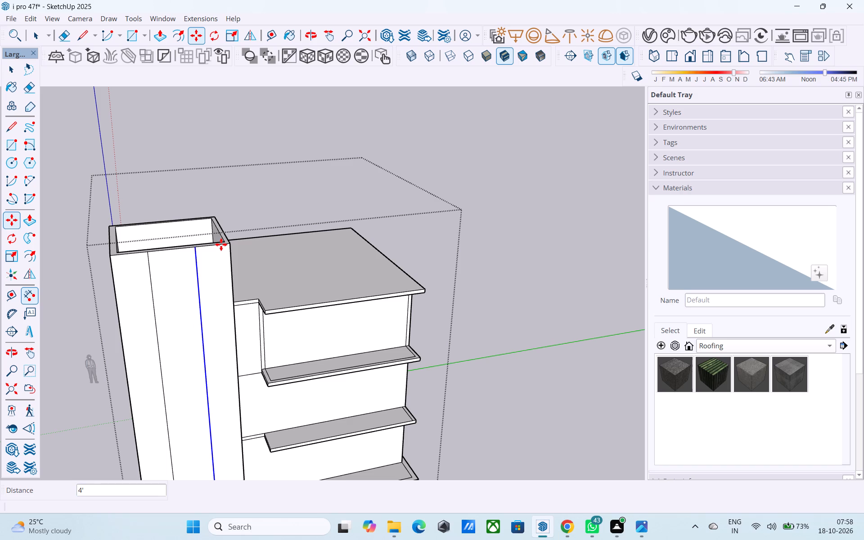
Check the spacing between the side face's far corner edge and the new vertical line with the Line tool.
{"action": "scroll", "coordinate": [221, 244], "scroll_direction": "down", "scroll_amount": 4}
{"action": "middle_click_drag", "start_coordinate": [196, 304], "coordinate": [156, 274]}
{"action": "scroll", "coordinate": [160, 266], "scroll_direction": "down", "scroll_amount": 1}
{"action": "middle_click_drag", "start_coordinate": [162, 267], "coordinate": [171, 279]}
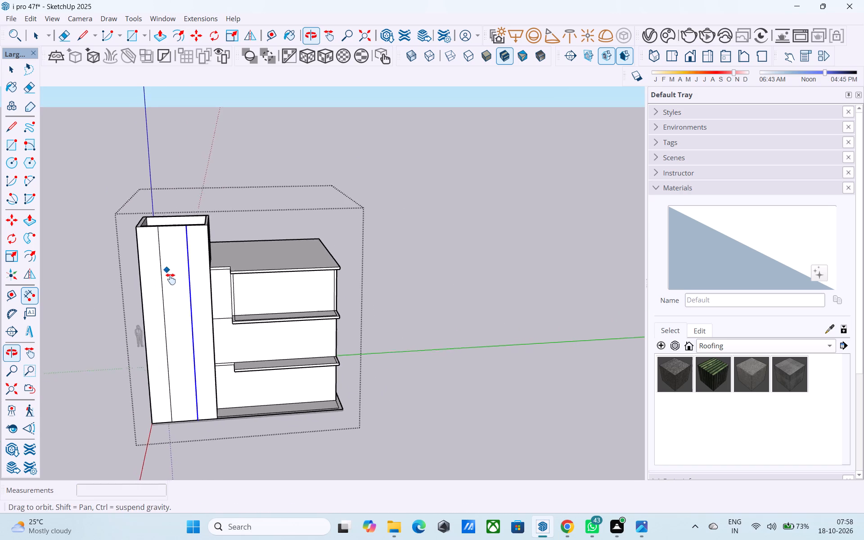
{"action": "middle_click_drag", "start_coordinate": [171, 279], "coordinate": [179, 260]}
{"action": "scroll", "coordinate": [215, 320], "scroll_direction": "up", "scroll_amount": 3}
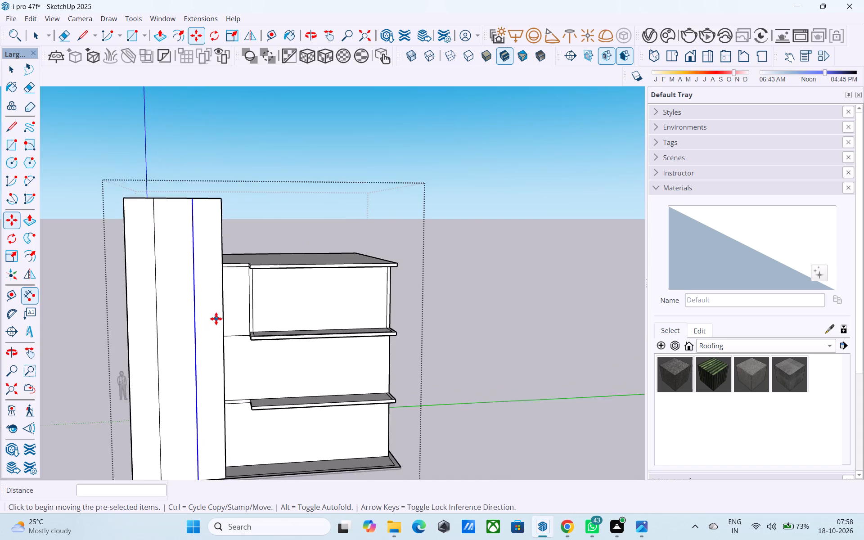
{"action": "scroll", "coordinate": [216, 319], "scroll_direction": "up", "scroll_amount": 7}
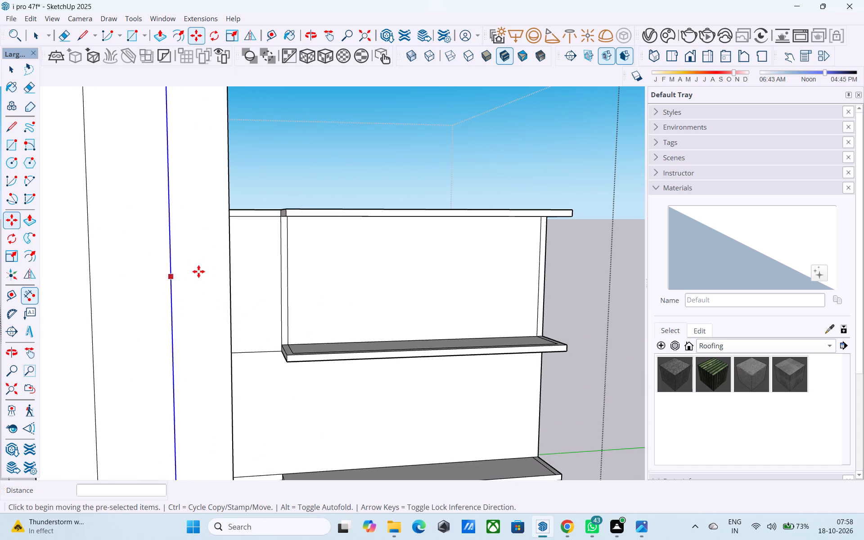
{"action": "scroll", "coordinate": [215, 308], "scroll_direction": "up", "scroll_amount": 3}
{"action": "scroll", "coordinate": [215, 309], "scroll_direction": "down", "scroll_amount": 1}
{"action": "middle_click_drag", "start_coordinate": [215, 309], "coordinate": [191, 313]}
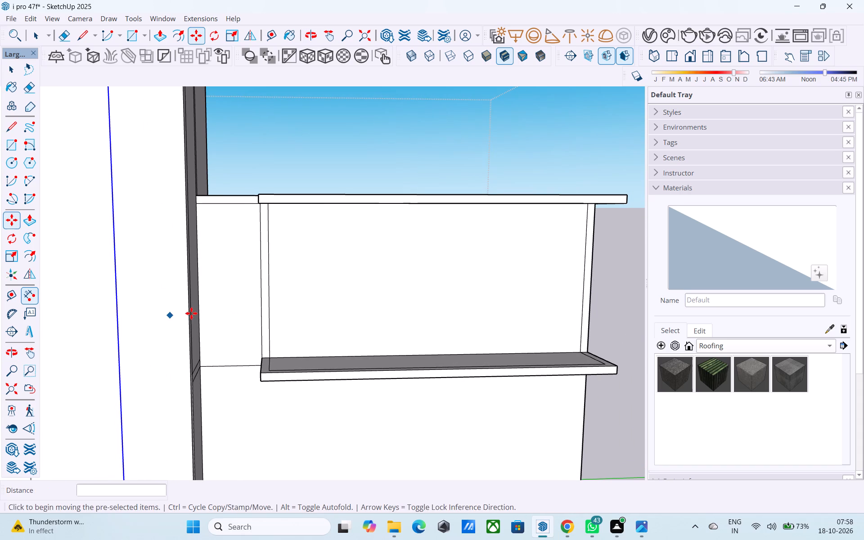
{"action": "key", "text": "l"}
{"action": "left_click", "coordinate": [189, 310]}
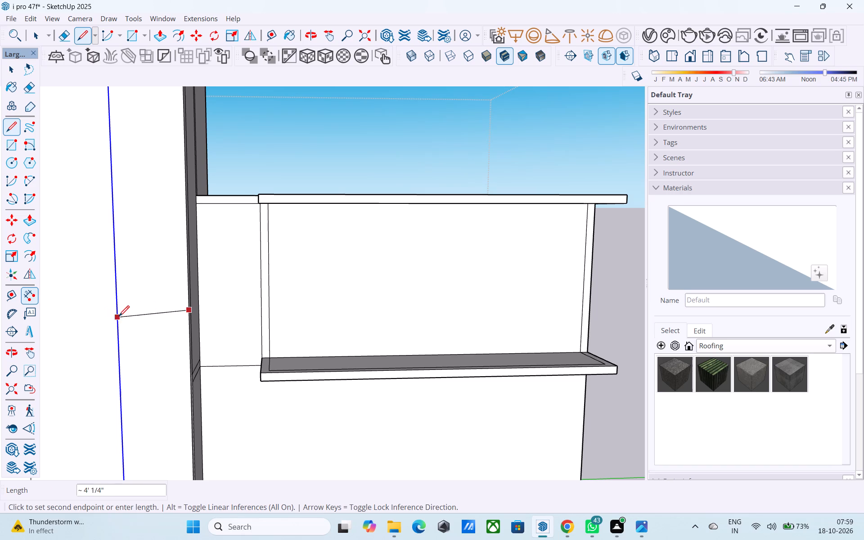
{"action": "key", "text": "space"}
Copy the new vertical line 2' 7 1/2" across the tower's side face, midway to the other vertical line.
{"action": "scroll", "coordinate": [121, 324], "scroll_direction": "down", "scroll_amount": 4}
{"action": "middle_click_drag", "start_coordinate": [122, 330], "coordinate": [177, 365]}
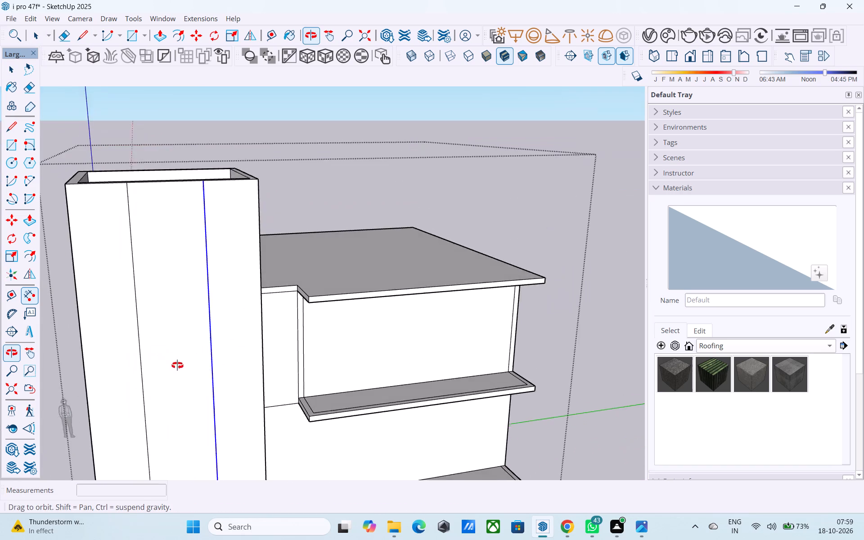
{"action": "middle_click_drag", "start_coordinate": [177, 365], "coordinate": [171, 409]}
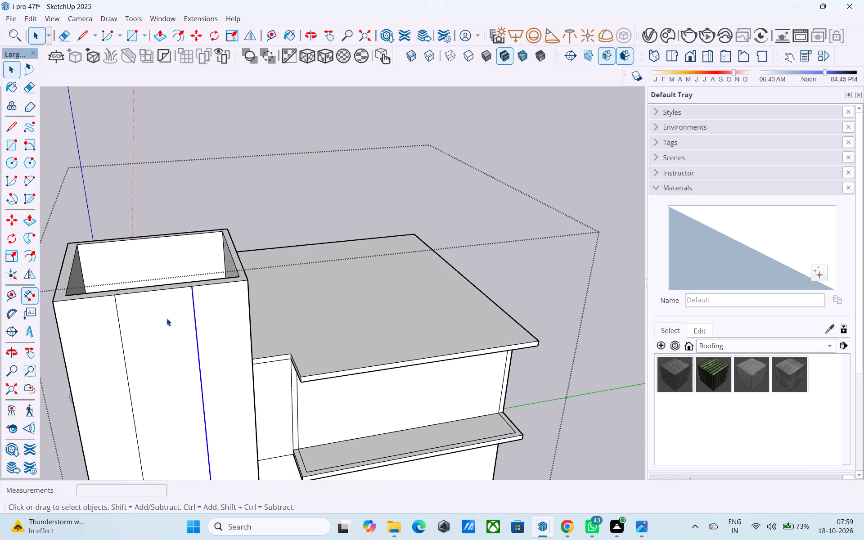
{"action": "key", "text": "m"}
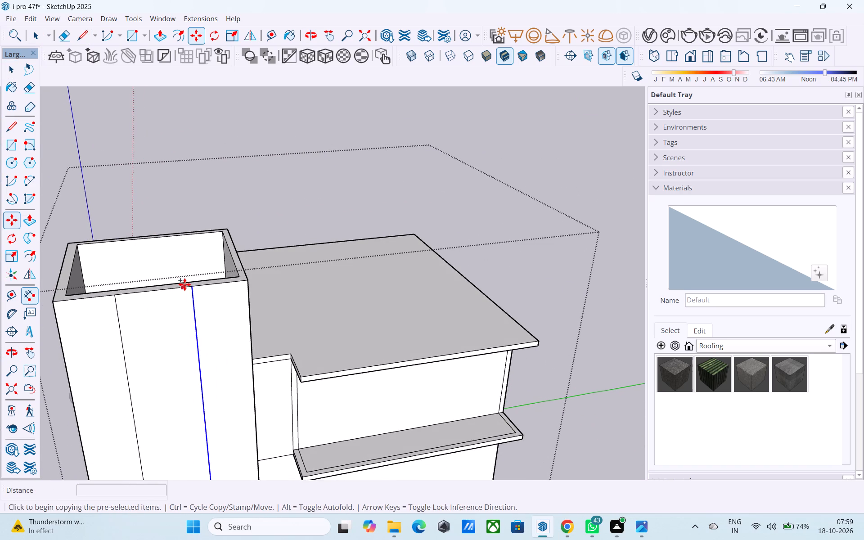
{"action": "left_click", "coordinate": [190, 287]}
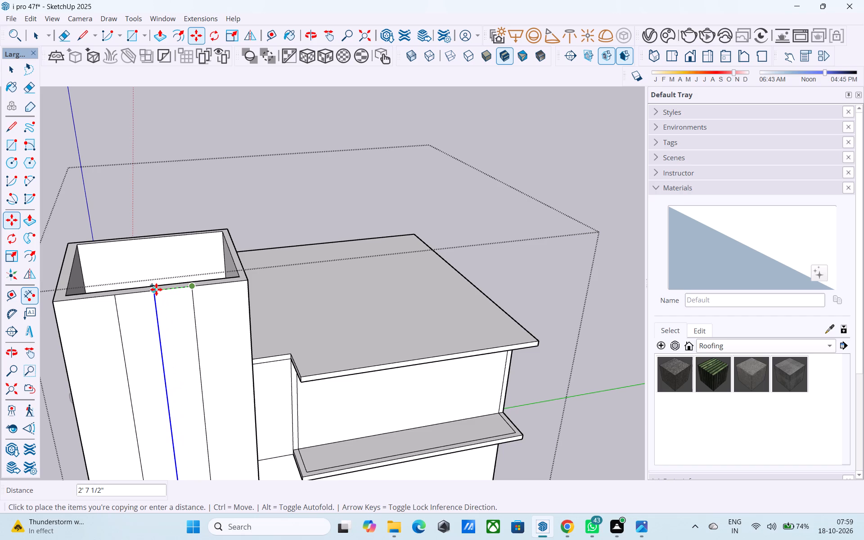
{"action": "left_click", "coordinate": [156, 289]}
{"action": "scroll", "coordinate": [164, 296], "scroll_direction": "down", "scroll_amount": 4}
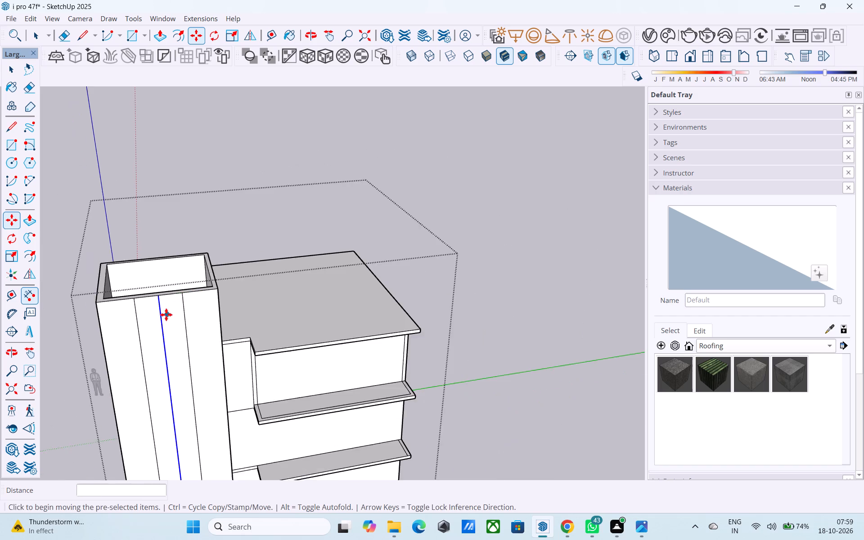
{"action": "scroll", "coordinate": [166, 315], "scroll_direction": "down", "scroll_amount": 4}
{"action": "middle_click_drag", "start_coordinate": [160, 321], "coordinate": [175, 307]}
{"action": "key", "text": "space"}
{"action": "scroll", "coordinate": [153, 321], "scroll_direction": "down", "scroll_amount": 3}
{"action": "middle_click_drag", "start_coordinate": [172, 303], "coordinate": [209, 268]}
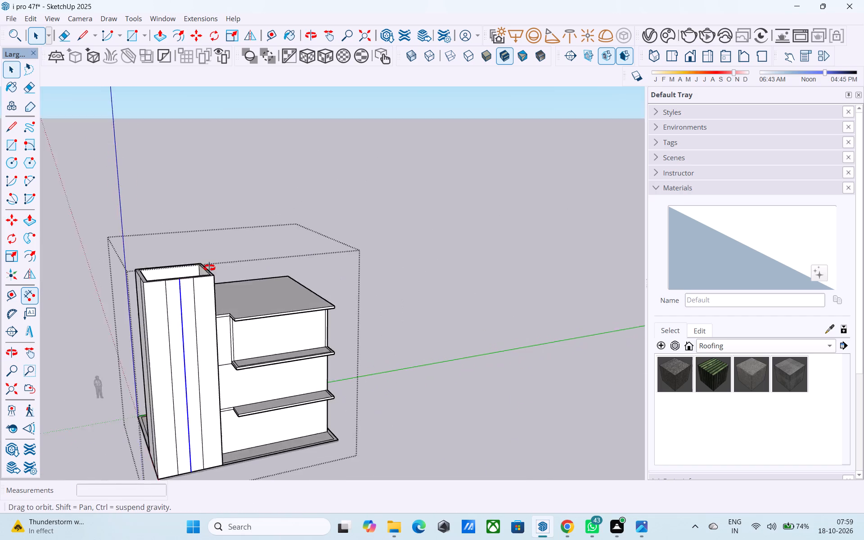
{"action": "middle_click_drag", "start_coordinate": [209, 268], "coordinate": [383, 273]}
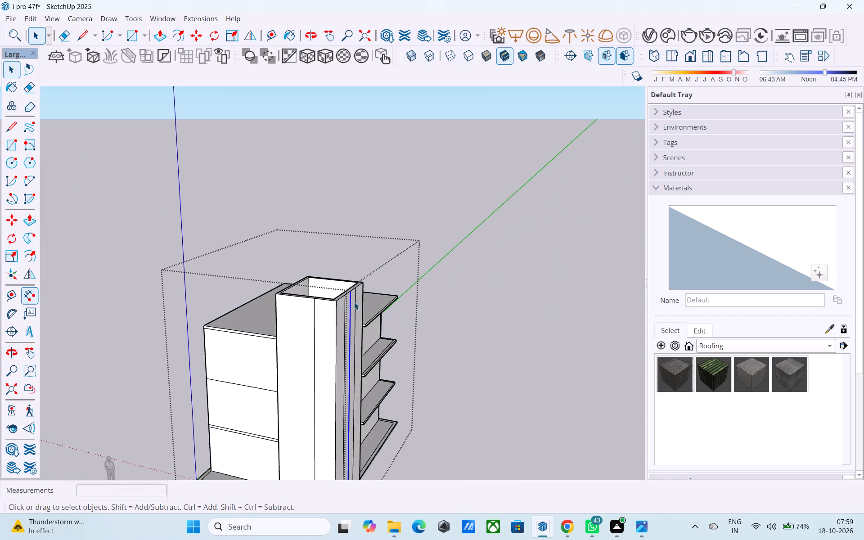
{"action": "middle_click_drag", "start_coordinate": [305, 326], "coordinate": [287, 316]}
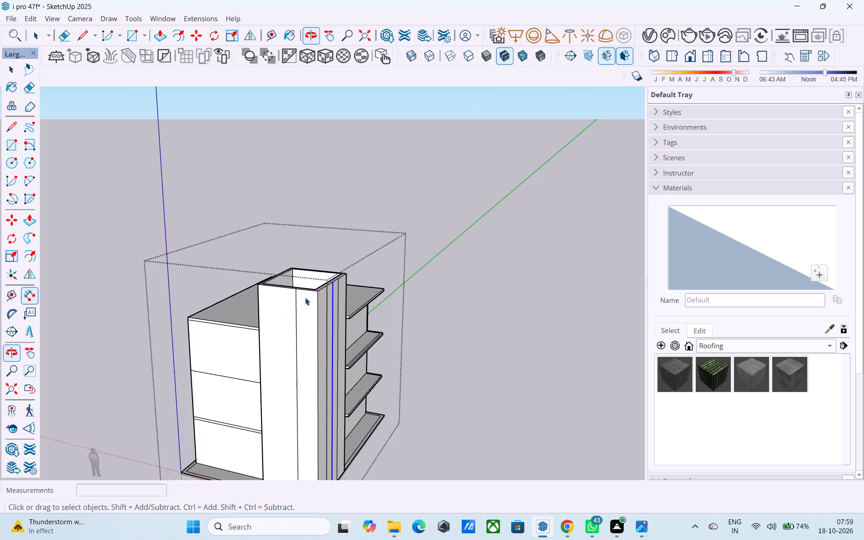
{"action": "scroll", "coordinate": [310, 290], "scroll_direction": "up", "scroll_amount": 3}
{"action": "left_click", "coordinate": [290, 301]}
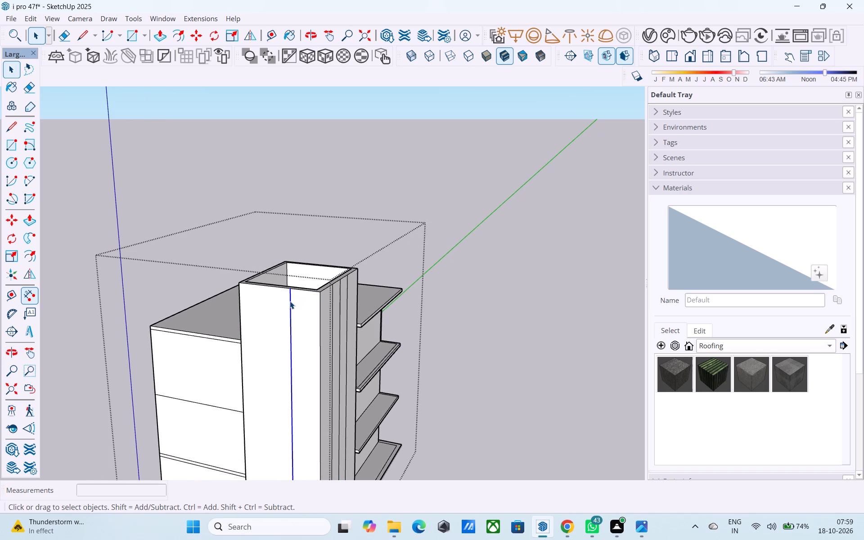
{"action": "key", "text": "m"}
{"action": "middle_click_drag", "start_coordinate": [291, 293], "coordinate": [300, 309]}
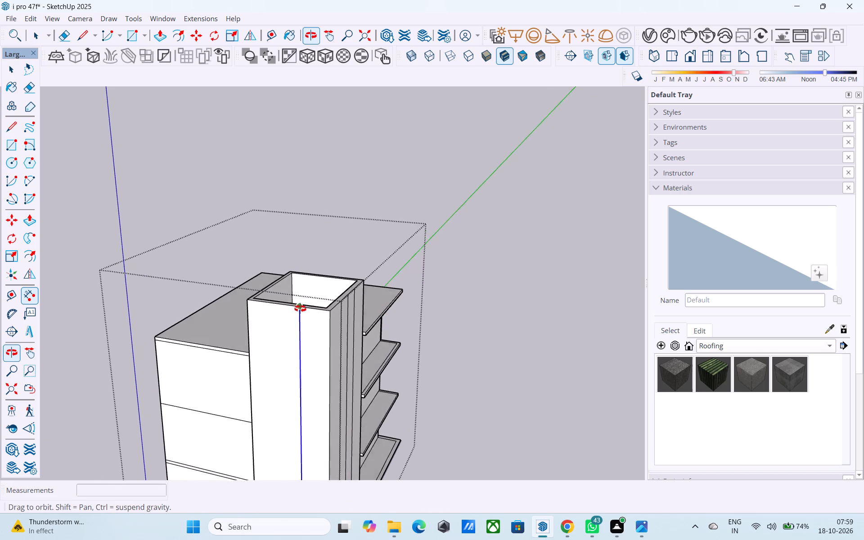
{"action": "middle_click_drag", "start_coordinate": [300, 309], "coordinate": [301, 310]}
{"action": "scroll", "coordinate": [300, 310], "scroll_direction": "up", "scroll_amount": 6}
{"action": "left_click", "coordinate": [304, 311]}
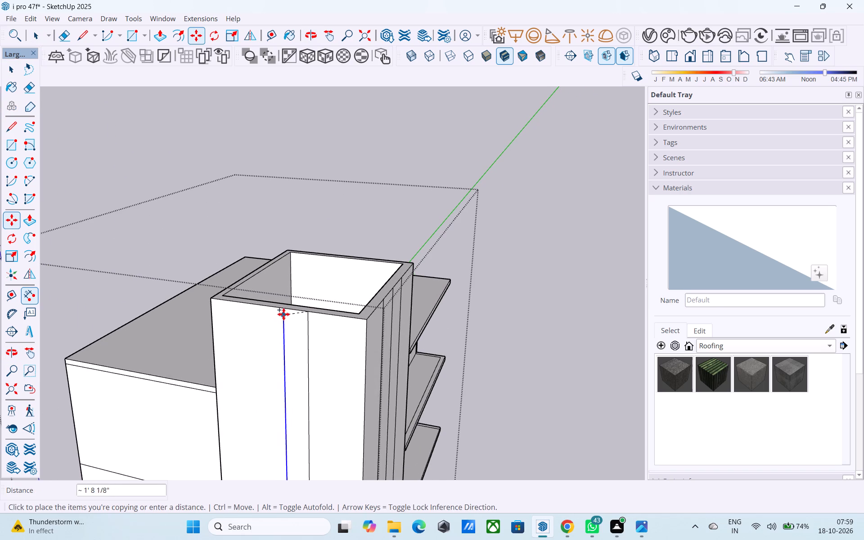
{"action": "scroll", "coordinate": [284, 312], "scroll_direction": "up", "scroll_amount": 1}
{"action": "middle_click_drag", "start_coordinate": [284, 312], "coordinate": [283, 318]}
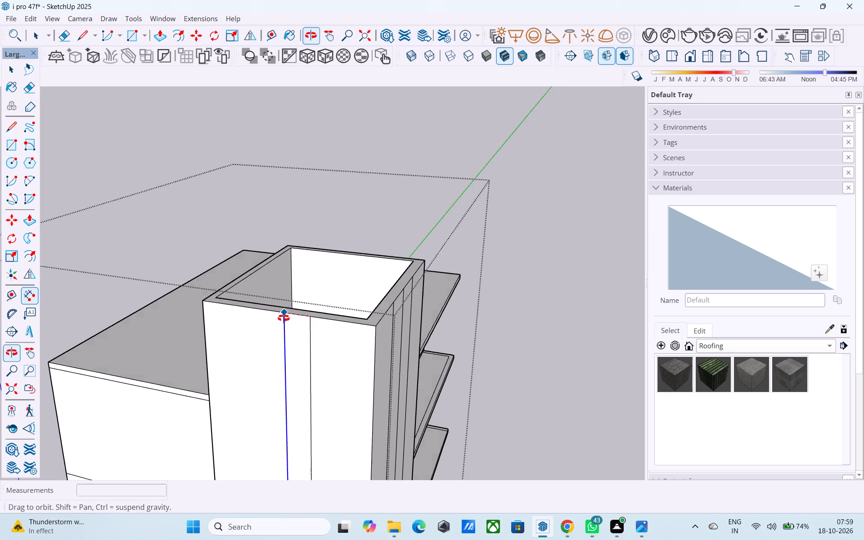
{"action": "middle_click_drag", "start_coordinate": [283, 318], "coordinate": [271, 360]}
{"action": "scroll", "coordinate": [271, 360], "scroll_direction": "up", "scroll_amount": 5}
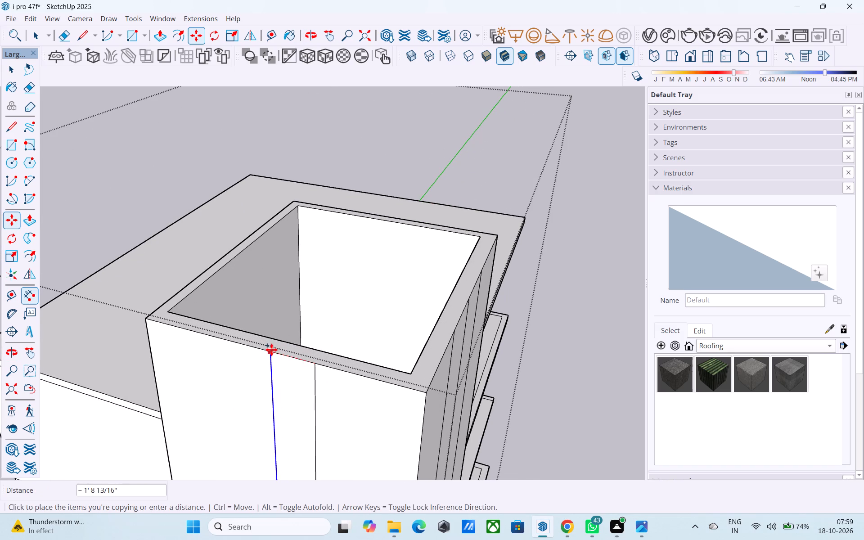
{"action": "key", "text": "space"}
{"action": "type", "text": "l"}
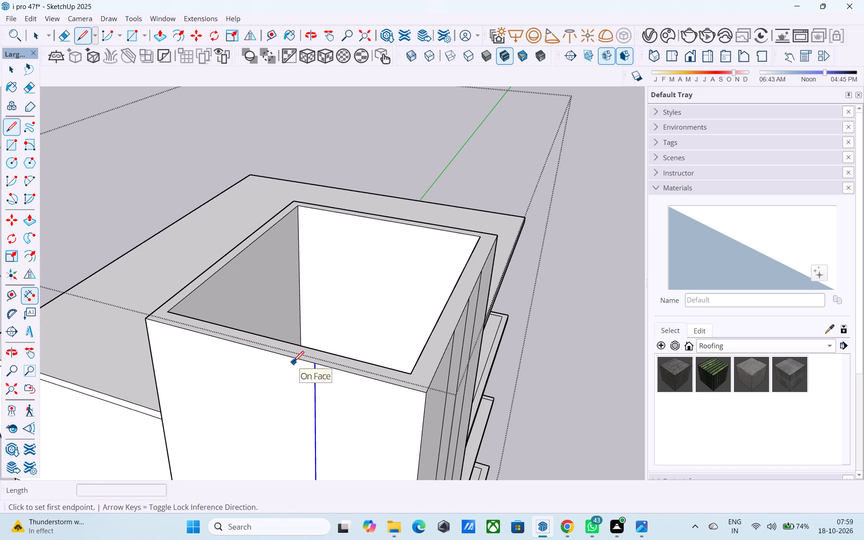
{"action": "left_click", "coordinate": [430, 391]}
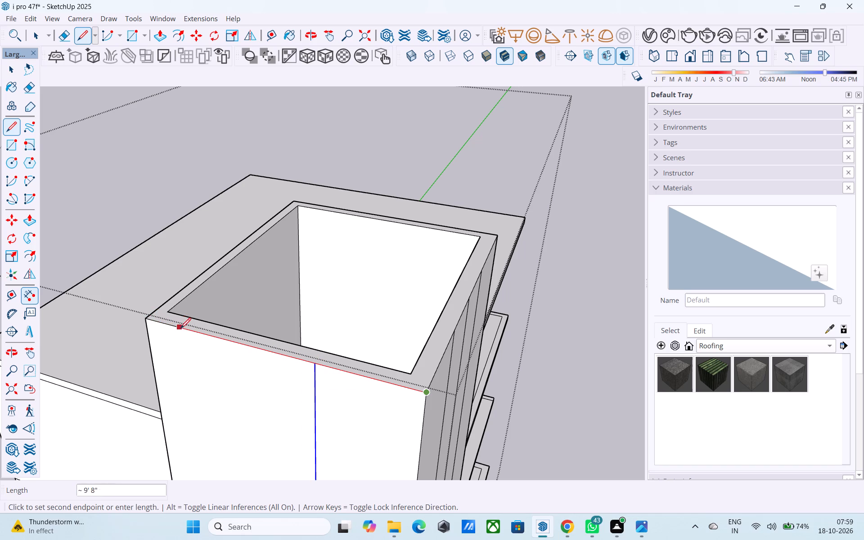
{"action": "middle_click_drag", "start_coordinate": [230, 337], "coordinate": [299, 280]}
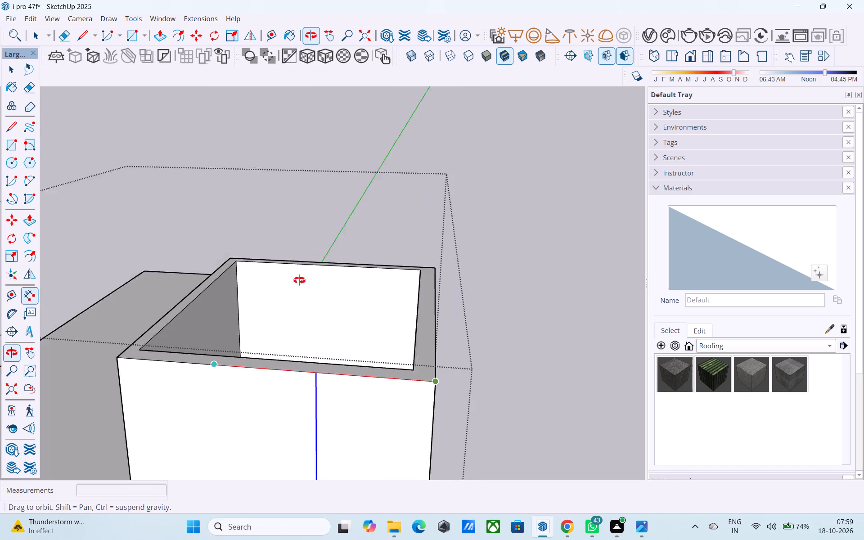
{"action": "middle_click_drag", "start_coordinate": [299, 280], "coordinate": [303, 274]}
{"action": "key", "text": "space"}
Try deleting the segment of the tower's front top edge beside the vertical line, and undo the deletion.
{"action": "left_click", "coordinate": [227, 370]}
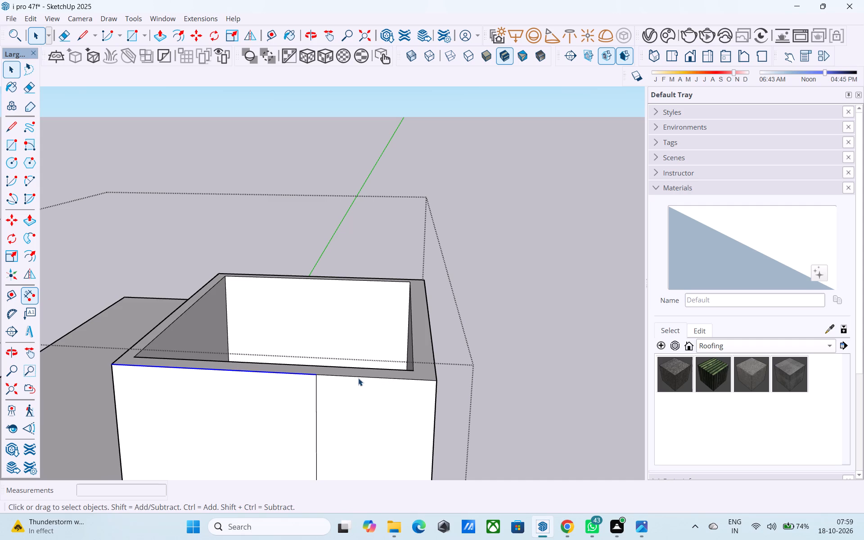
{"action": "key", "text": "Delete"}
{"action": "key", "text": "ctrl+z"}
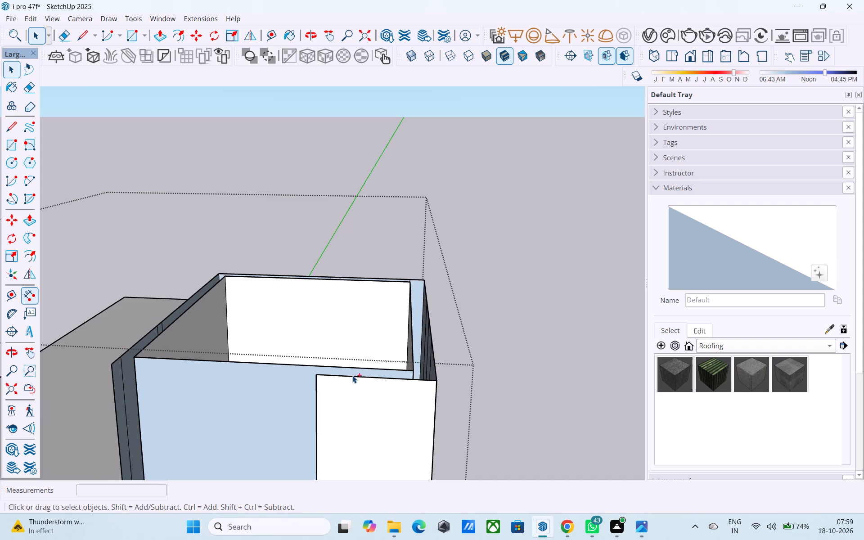
Erase the existing vertical line on the tower's front face.
{"action": "key", "text": "e"}
{"action": "left_click_drag", "start_coordinate": [328, 414], "coordinate": [303, 407]}
{"action": "key", "text": "space"}
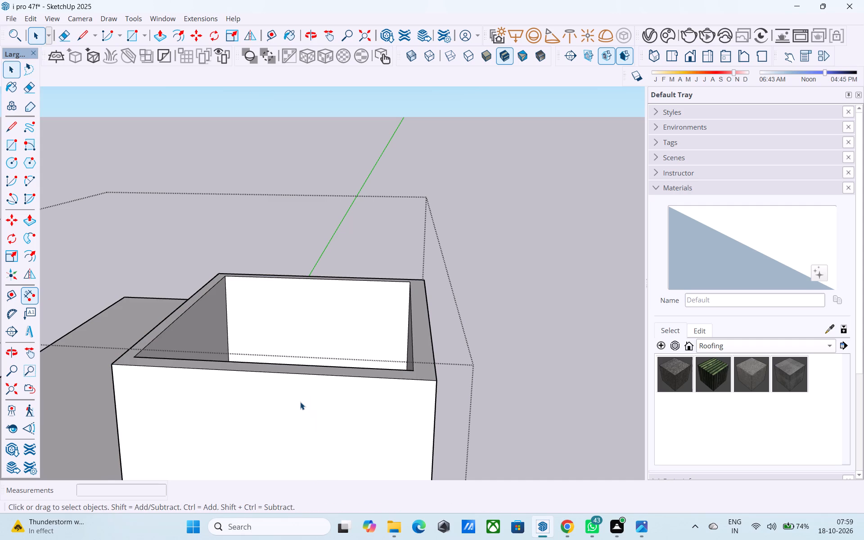
Draw a vertical line down the tower's front face from the midpoint of its top edge to the base.
{"action": "key", "text": "l"}
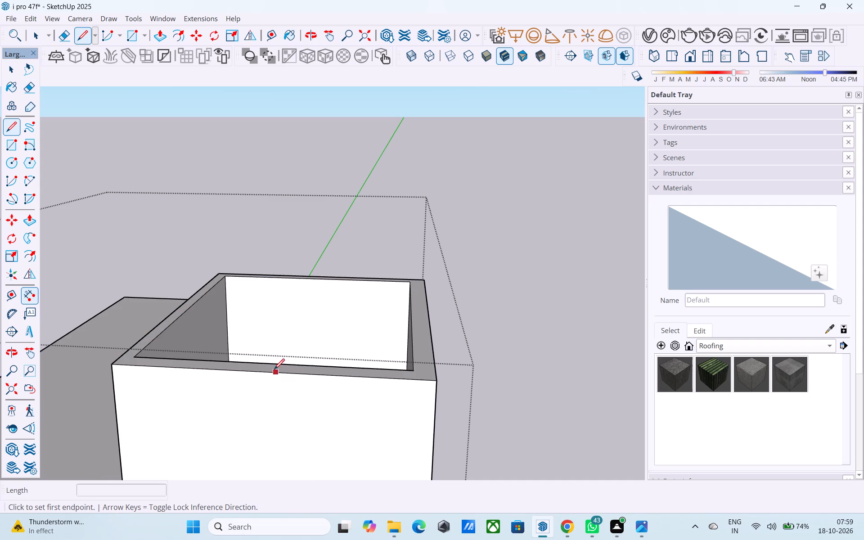
{"action": "left_click", "coordinate": [267, 375]}
{"action": "scroll", "coordinate": [269, 369], "scroll_direction": "down", "scroll_amount": 5}
{"action": "middle_click_drag", "start_coordinate": [274, 389], "coordinate": [276, 220]}
{"action": "scroll", "coordinate": [275, 228], "scroll_direction": "down", "scroll_amount": 9}
{"action": "middle_click_drag", "start_coordinate": [299, 350], "coordinate": [288, 243], "text": "shift"}
{"action": "scroll", "coordinate": [282, 388], "scroll_direction": "up", "scroll_amount": 7}
{"action": "scroll", "coordinate": [271, 414], "scroll_direction": "down", "scroll_amount": 1}
{"action": "scroll", "coordinate": [271, 414], "scroll_direction": "up", "scroll_amount": 4}
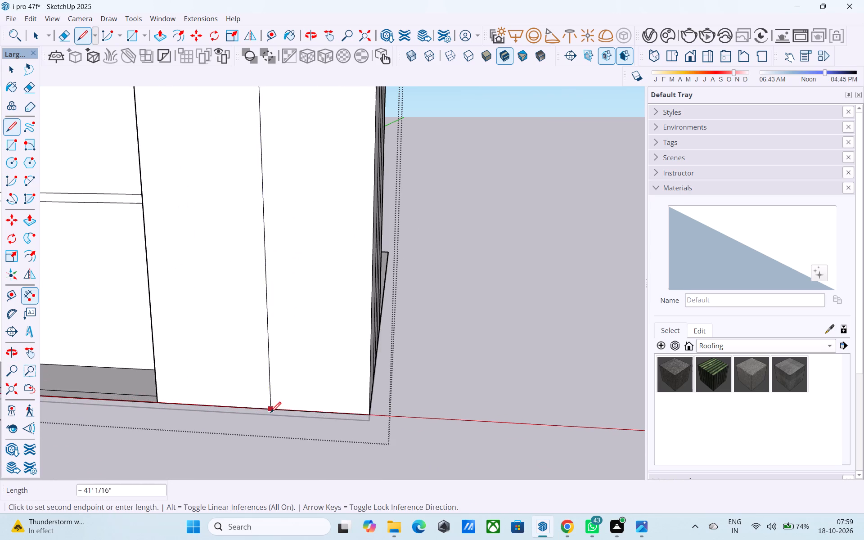
{"action": "left_click", "coordinate": [261, 409]}
Examine the vertical divisions on the tower's front and side faces from several angles against the whole building.
{"action": "scroll", "coordinate": [258, 391], "scroll_direction": "down", "scroll_amount": 8}
{"action": "middle_click_drag", "start_coordinate": [275, 290], "coordinate": [220, 504], "text": "shift"}
{"action": "scroll", "coordinate": [220, 504], "scroll_direction": "down", "scroll_amount": 1}
{"action": "middle_click_drag", "start_coordinate": [198, 390], "coordinate": [225, 431], "text": "shift"}
{"action": "middle_click_drag", "start_coordinate": [266, 339], "coordinate": [241, 335]}
{"action": "key", "text": "e"}
{"action": "scroll", "coordinate": [235, 324], "scroll_direction": "up", "scroll_amount": 5}
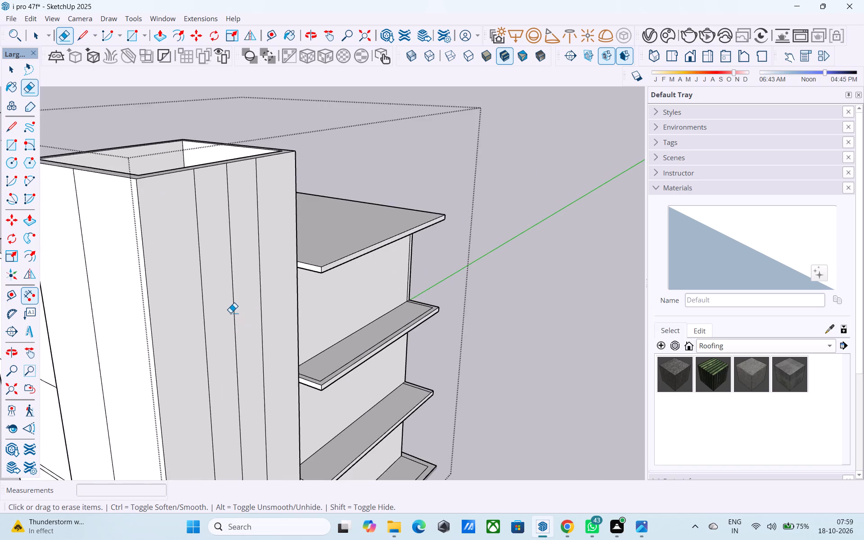
{"action": "scroll", "coordinate": [229, 310], "scroll_direction": "down", "scroll_amount": 9}
{"action": "middle_click_drag", "start_coordinate": [274, 371], "coordinate": [143, 276]}
{"action": "scroll", "coordinate": [143, 276], "scroll_direction": "up", "scroll_amount": 3}
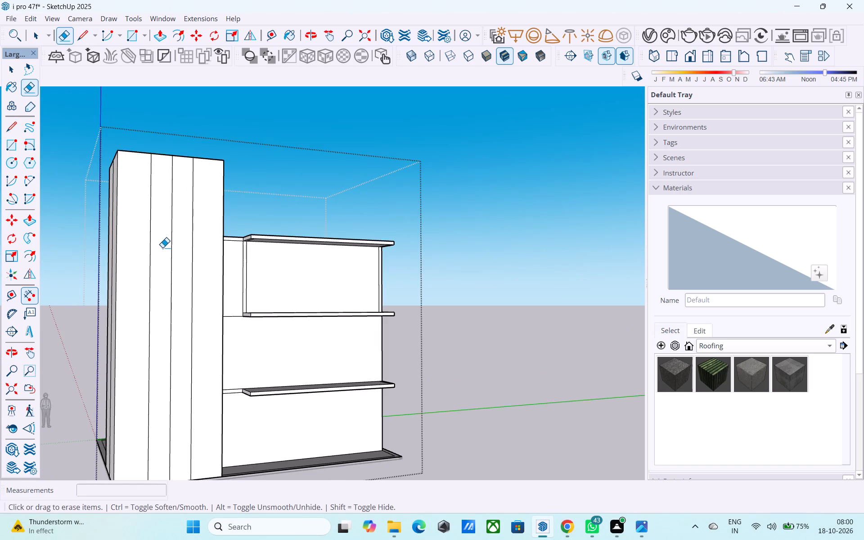
{"action": "scroll", "coordinate": [162, 247], "scroll_direction": "down", "scroll_amount": 3}
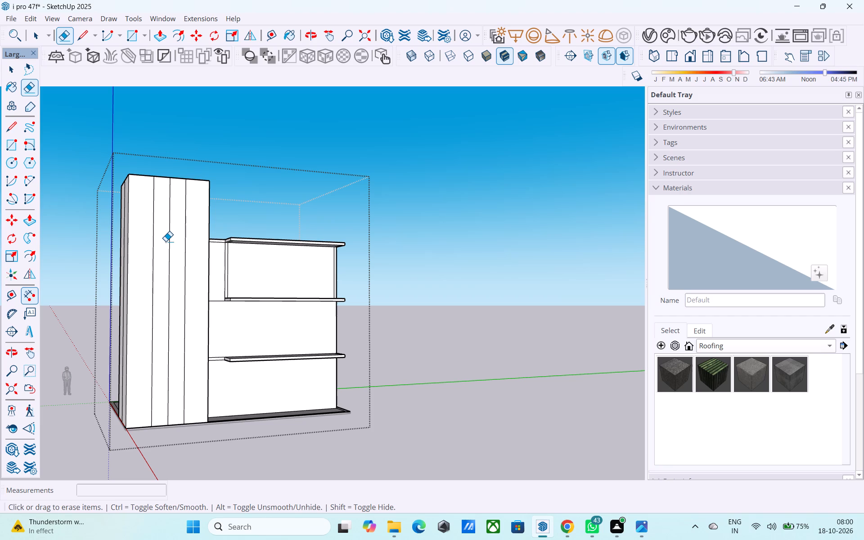
{"action": "scroll", "coordinate": [166, 242], "scroll_direction": "down", "scroll_amount": 4}
{"action": "middle_click_drag", "start_coordinate": [162, 243], "coordinate": [298, 279]}
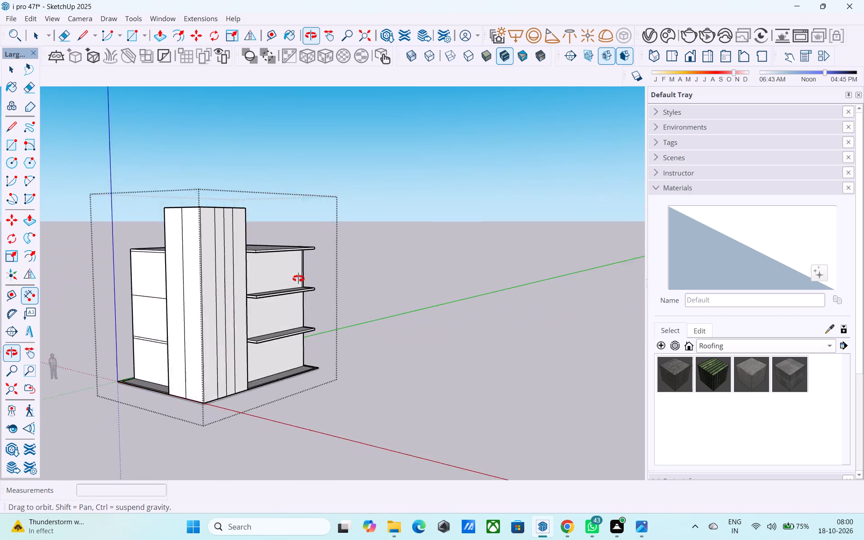
{"action": "middle_click_drag", "start_coordinate": [298, 279], "coordinate": [301, 278]}
{"action": "scroll", "coordinate": [194, 237], "scroll_direction": "up", "scroll_amount": 4}
{"action": "middle_click_drag", "start_coordinate": [195, 232], "coordinate": [183, 275]}
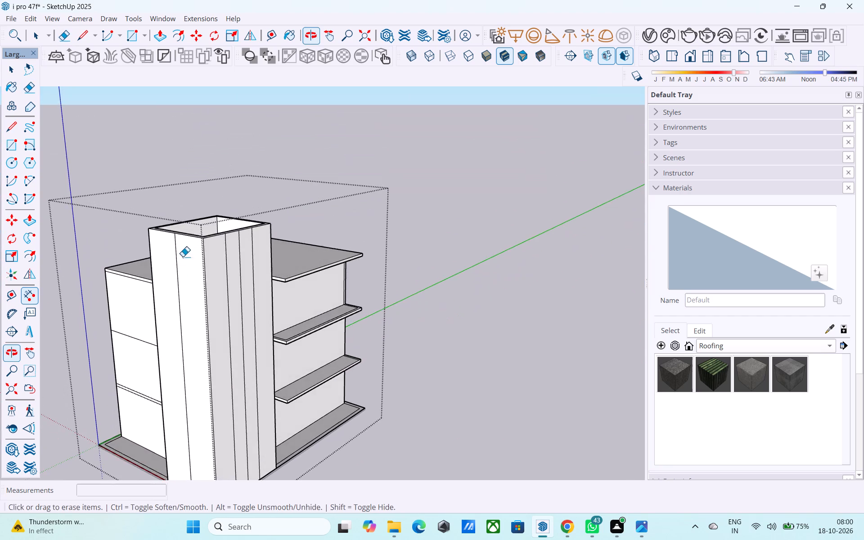
{"action": "scroll", "coordinate": [185, 242], "scroll_direction": "up", "scroll_amount": 4}
{"action": "scroll", "coordinate": [186, 237], "scroll_direction": "down", "scroll_amount": 5}
{"action": "middle_click_drag", "start_coordinate": [208, 302], "coordinate": [179, 250]}
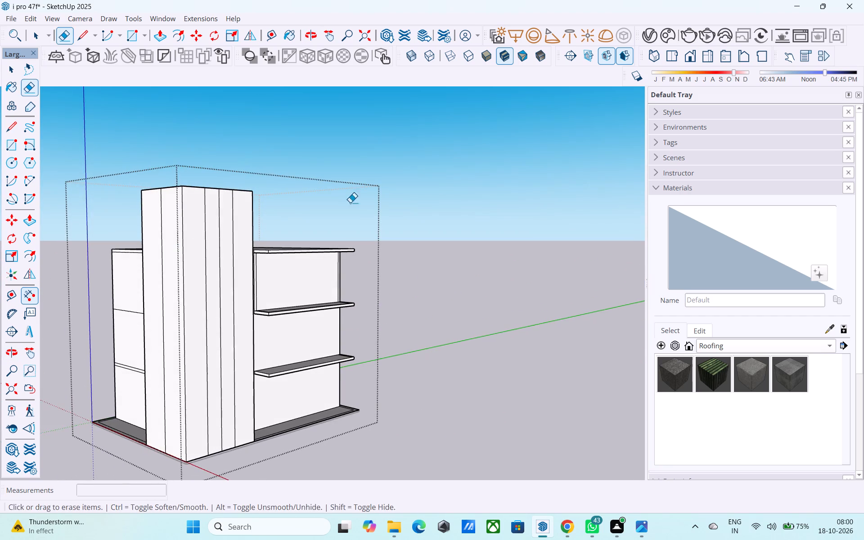
{"action": "scroll", "coordinate": [361, 205], "scroll_direction": "down", "scroll_amount": 4}
{"action": "middle_click_drag", "start_coordinate": [366, 207], "coordinate": [361, 257]}
{"action": "scroll", "coordinate": [185, 218], "scroll_direction": "up", "scroll_amount": 8}
{"action": "middle_click_drag", "start_coordinate": [250, 241], "coordinate": [248, 242]}
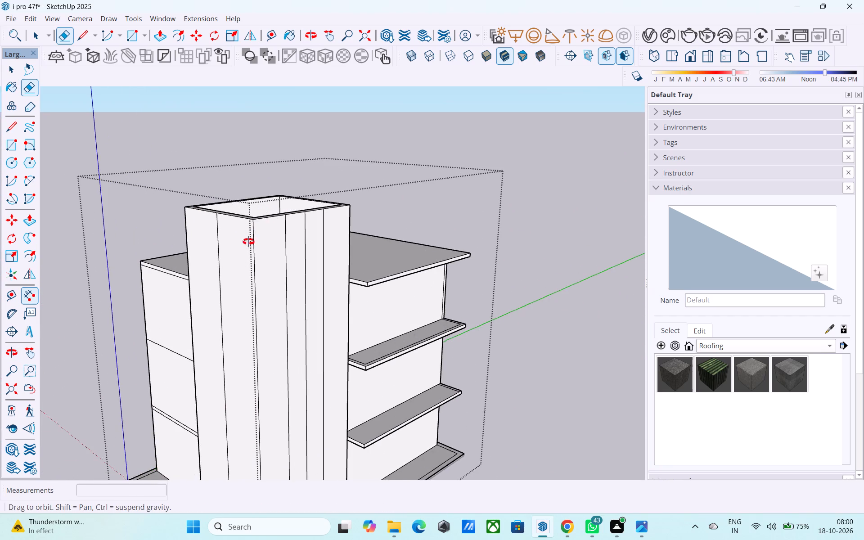
{"action": "middle_click_drag", "start_coordinate": [248, 242], "coordinate": [252, 216]}
{"action": "scroll", "coordinate": [248, 238], "scroll_direction": "up", "scroll_amount": 1}
{"action": "scroll", "coordinate": [256, 215], "scroll_direction": "down", "scroll_amount": 8}
{"action": "middle_click_drag", "start_coordinate": [258, 225], "coordinate": [261, 263]}
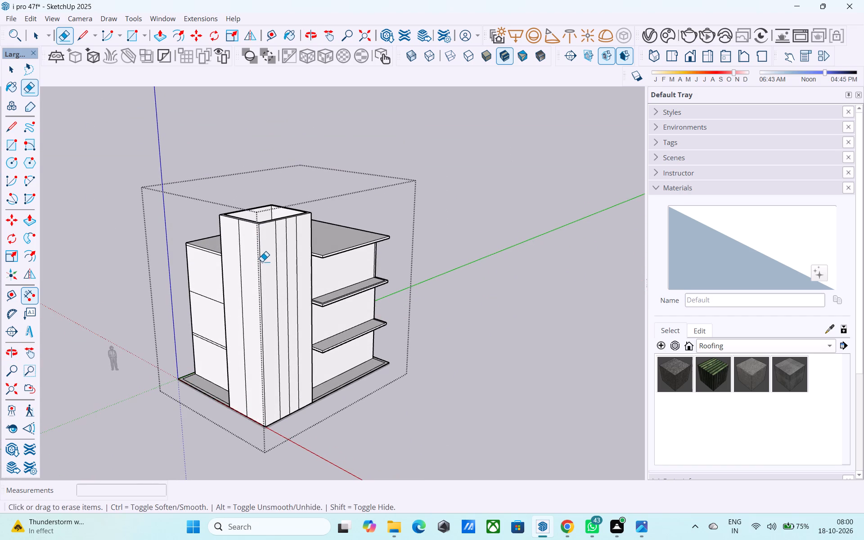
{"action": "scroll", "coordinate": [260, 247], "scroll_direction": "up", "scroll_amount": 2}
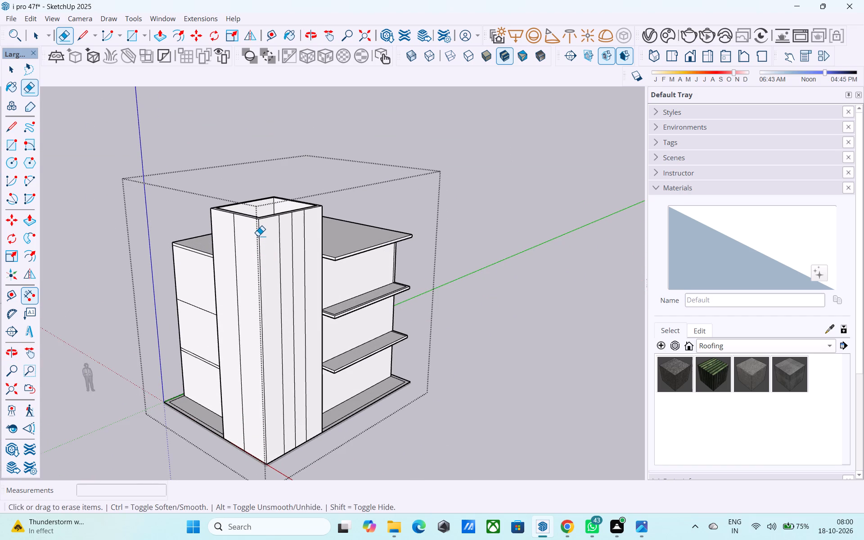
{"action": "middle_click_drag", "start_coordinate": [257, 235], "coordinate": [277, 287]}
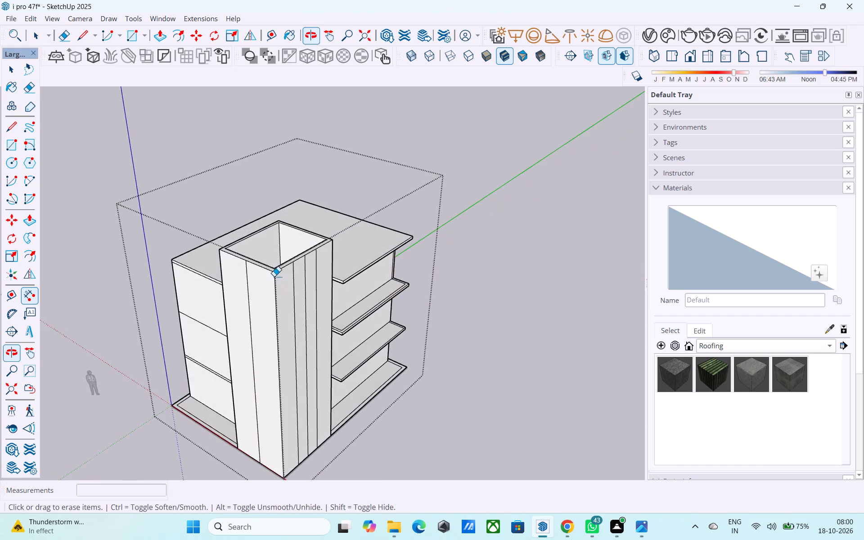
Copy the corner edge between the tower's front and side faces 4' inward across the front face.
{"action": "key", "text": "space"}
{"action": "scroll", "coordinate": [273, 273], "scroll_direction": "up", "scroll_amount": 4}
{"action": "middle_click_drag", "start_coordinate": [264, 272], "coordinate": [219, 256]}
{"action": "scroll", "coordinate": [220, 256], "scroll_direction": "up", "scroll_amount": 5}
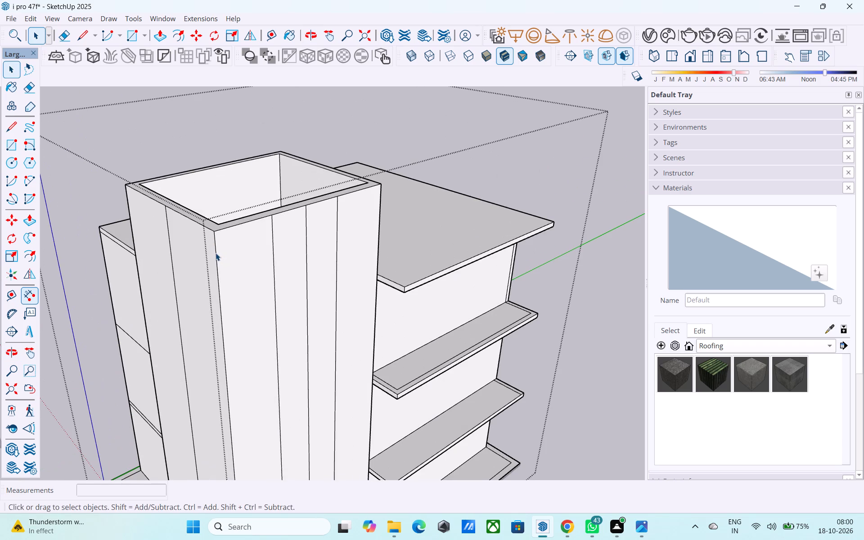
{"action": "left_click", "coordinate": [216, 252]}
{"action": "middle_click_drag", "start_coordinate": [216, 252], "coordinate": [239, 257]}
{"action": "key", "text": "m"}
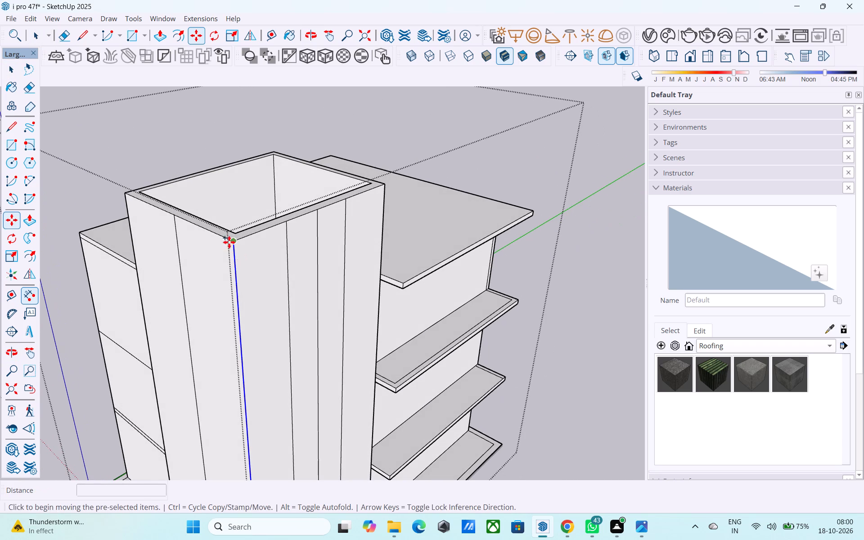
{"action": "middle_click_drag", "start_coordinate": [229, 242], "coordinate": [241, 250]}
{"action": "scroll", "coordinate": [229, 242], "scroll_direction": "up", "scroll_amount": 1}
{"action": "left_click", "coordinate": [247, 253]}
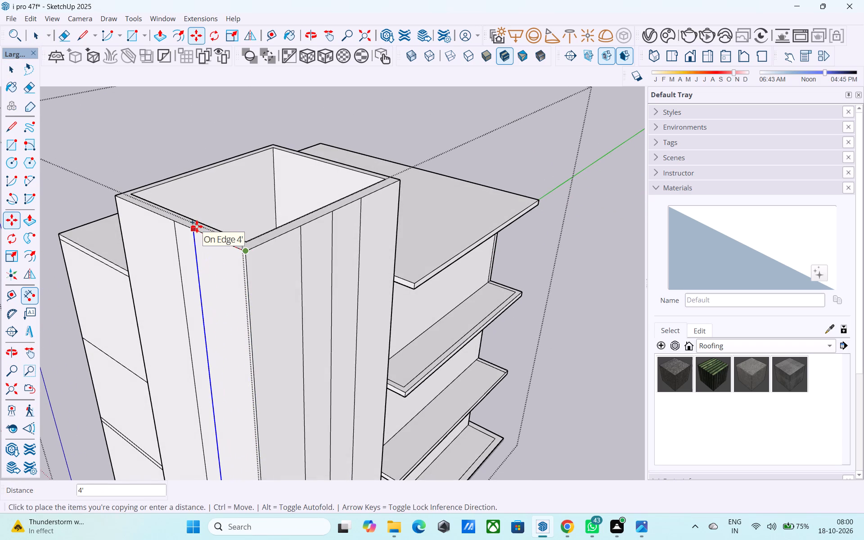
{"action": "left_click", "coordinate": [197, 226]}
{"action": "middle_click_drag", "start_coordinate": [198, 258], "coordinate": [190, 207]}
{"action": "key", "text": "space"}
Examine the tower's vertical divisions and the adjacent balcony slabs.
{"action": "scroll", "coordinate": [191, 207], "scroll_direction": "down", "scroll_amount": 10}
{"action": "left_click", "coordinate": [229, 253]}
{"action": "middle_click_drag", "start_coordinate": [211, 247], "coordinate": [174, 225]}
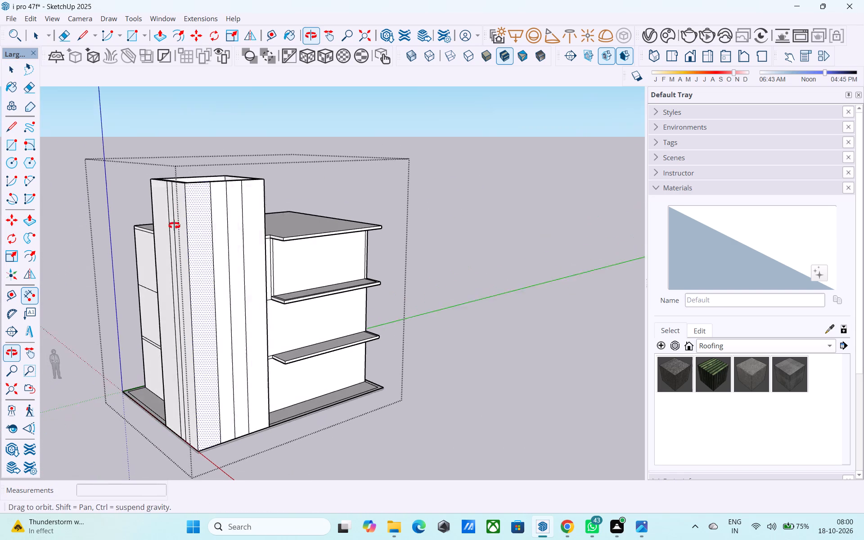
{"action": "middle_click_drag", "start_coordinate": [174, 225], "coordinate": [176, 227]}
{"action": "scroll", "coordinate": [191, 252], "scroll_direction": "down", "scroll_amount": 5}
{"action": "middle_click_drag", "start_coordinate": [205, 303], "coordinate": [205, 288]}
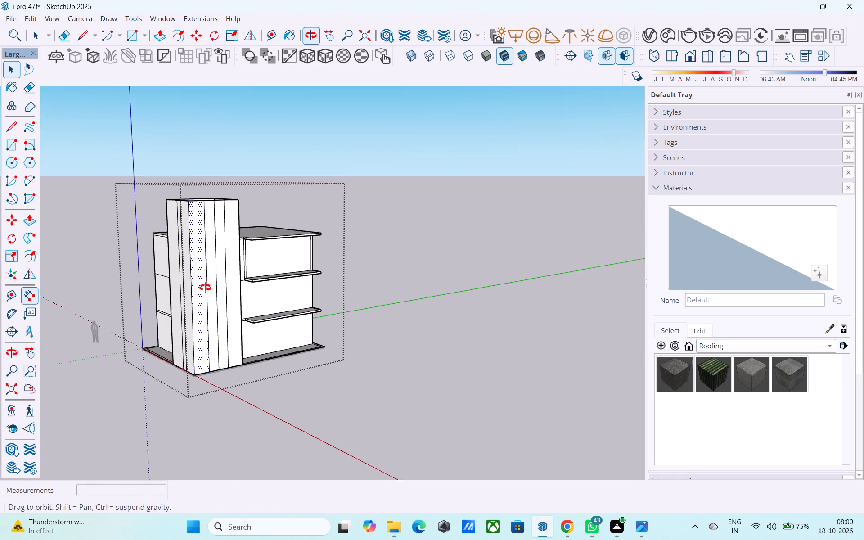
{"action": "middle_click_drag", "start_coordinate": [205, 288], "coordinate": [206, 286]}
{"action": "scroll", "coordinate": [208, 290], "scroll_direction": "up", "scroll_amount": 4}
{"action": "middle_click_drag", "start_coordinate": [207, 303], "coordinate": [188, 292]}
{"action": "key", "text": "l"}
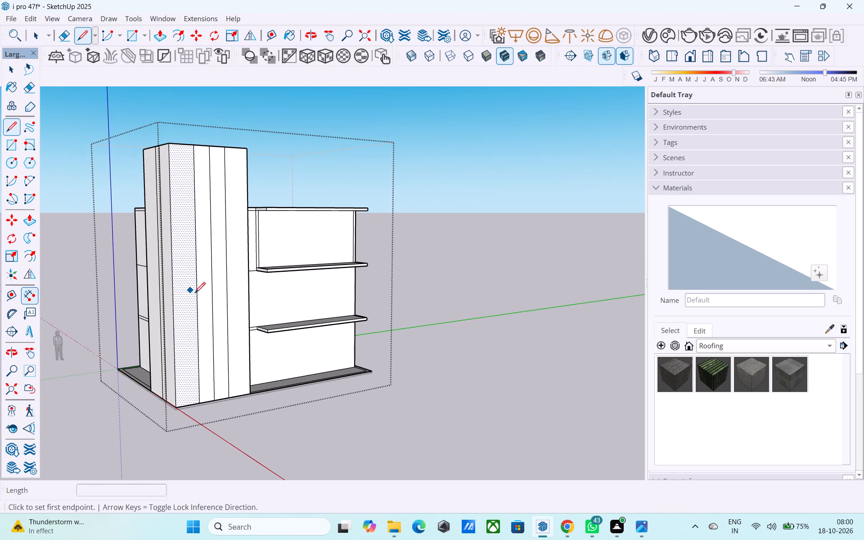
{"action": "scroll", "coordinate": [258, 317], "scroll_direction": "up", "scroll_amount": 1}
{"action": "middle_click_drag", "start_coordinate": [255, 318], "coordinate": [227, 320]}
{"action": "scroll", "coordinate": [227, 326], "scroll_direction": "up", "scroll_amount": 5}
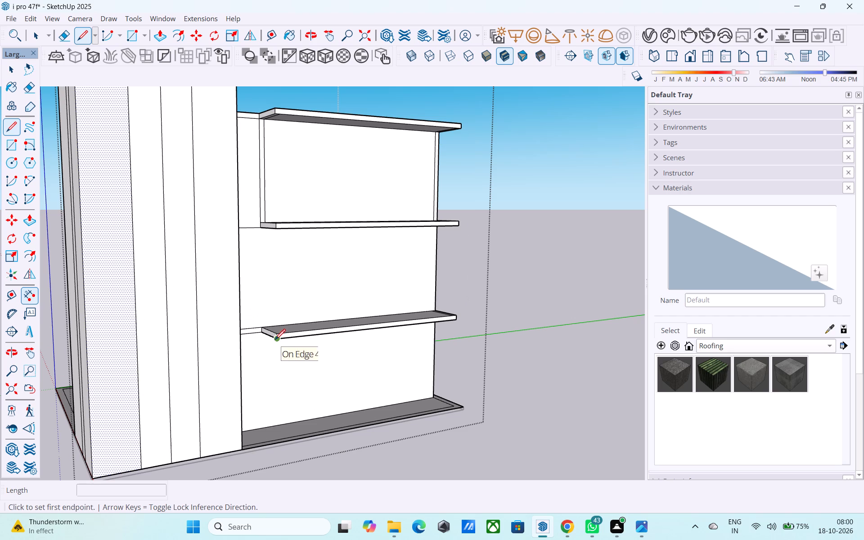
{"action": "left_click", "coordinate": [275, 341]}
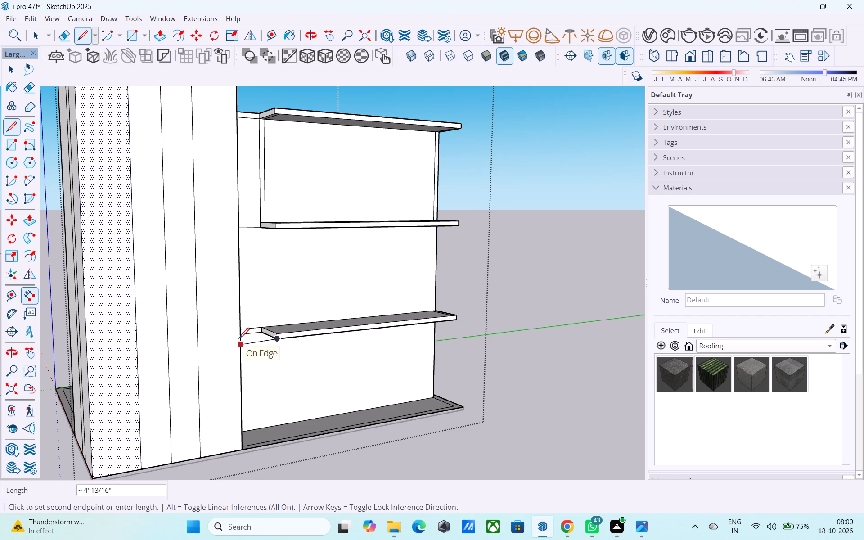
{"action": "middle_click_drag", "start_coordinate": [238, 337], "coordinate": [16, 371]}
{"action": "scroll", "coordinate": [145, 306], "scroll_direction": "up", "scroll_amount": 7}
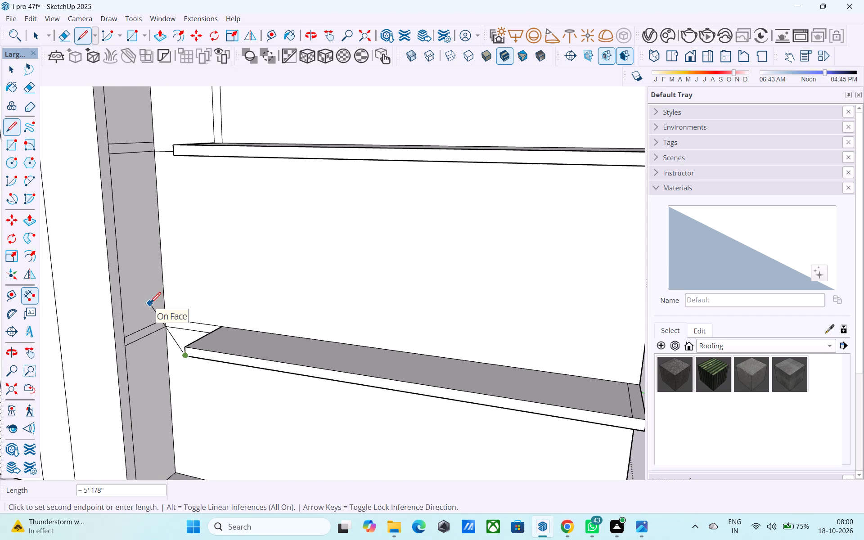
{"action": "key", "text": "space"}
Extend the lowest balcony slab's top and bottom lines across the tower's return face to its outer corner edge.
{"action": "key", "text": "l"}
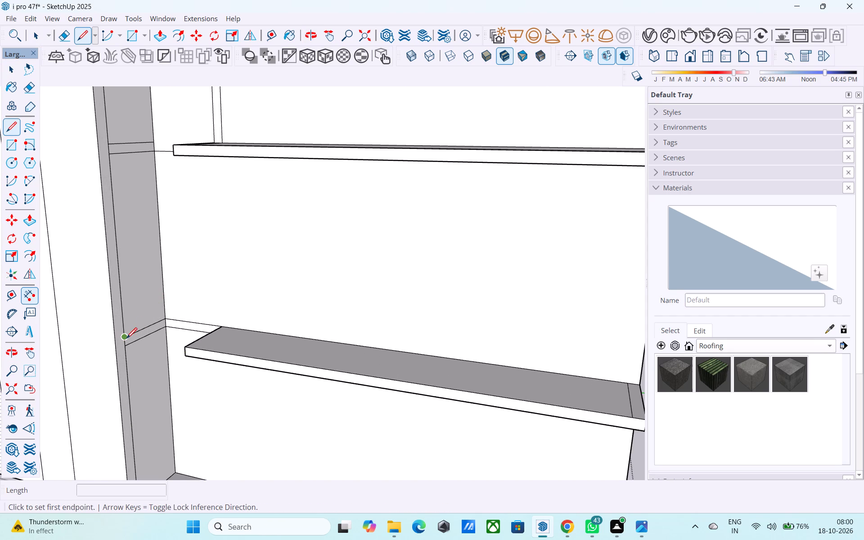
{"action": "left_click", "coordinate": [126, 339]}
{"action": "left_click", "coordinate": [117, 342]}
{"action": "left_click", "coordinate": [129, 345]}
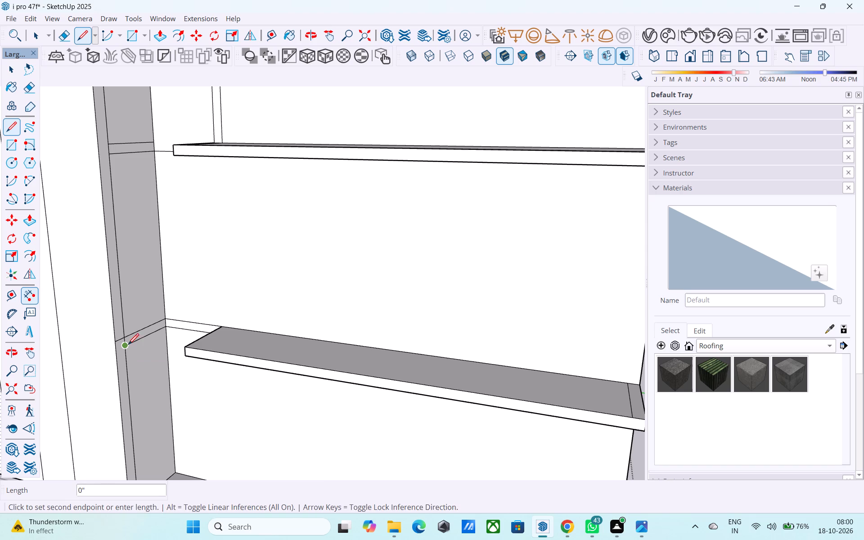
{"action": "left_click", "coordinate": [116, 349]}
Draw a horizontal line around the tower's side face and 11' 3" front face at the lowest slab's underside level.
{"action": "left_click", "coordinate": [117, 354]}
{"action": "scroll", "coordinate": [123, 343], "scroll_direction": "down", "scroll_amount": 10}
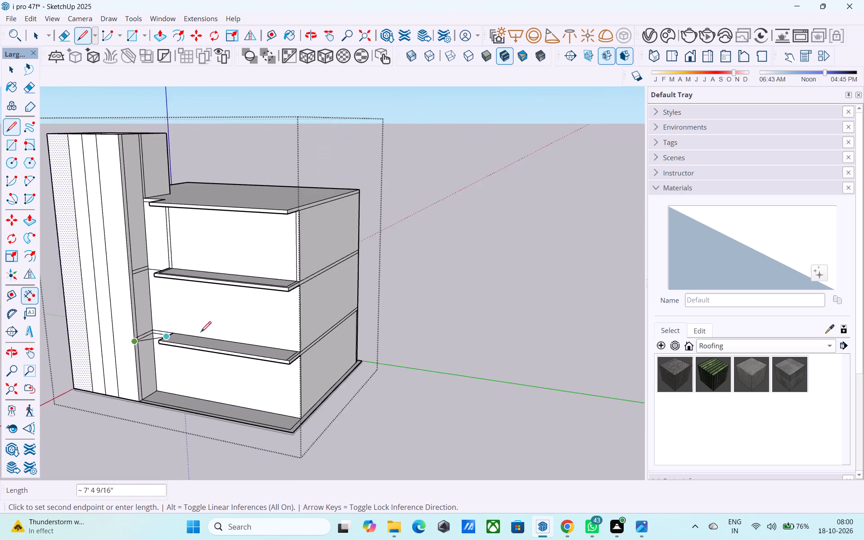
{"action": "scroll", "coordinate": [201, 333], "scroll_direction": "down", "scroll_amount": 6}
{"action": "middle_click_drag", "start_coordinate": [120, 316], "coordinate": [387, 270]}
{"action": "scroll", "coordinate": [340, 313], "scroll_direction": "up", "scroll_amount": 8}
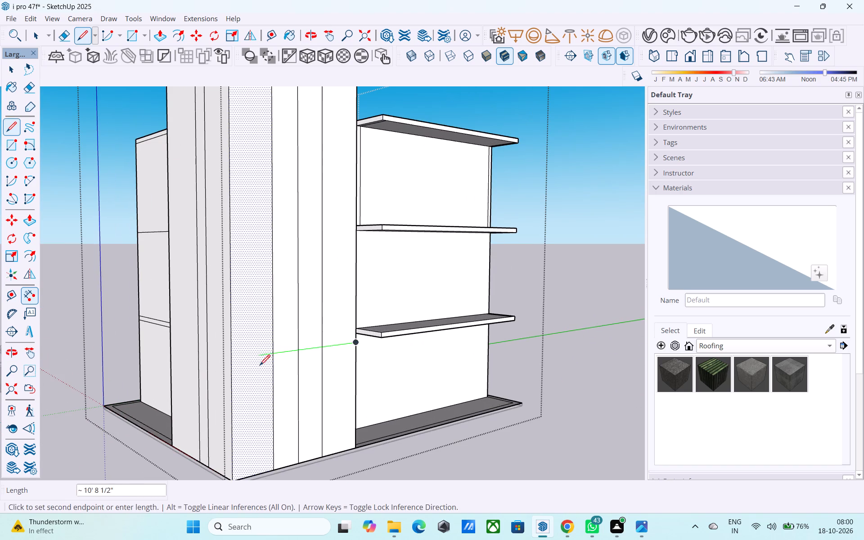
{"action": "left_click", "coordinate": [231, 361]}
{"action": "middle_click_drag", "start_coordinate": [231, 361], "coordinate": [283, 348]}
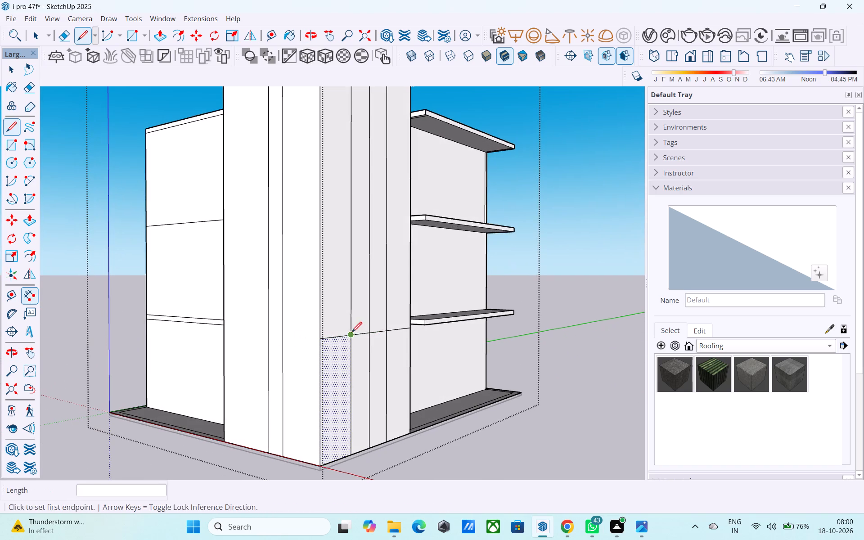
{"action": "left_click", "coordinate": [324, 340]}
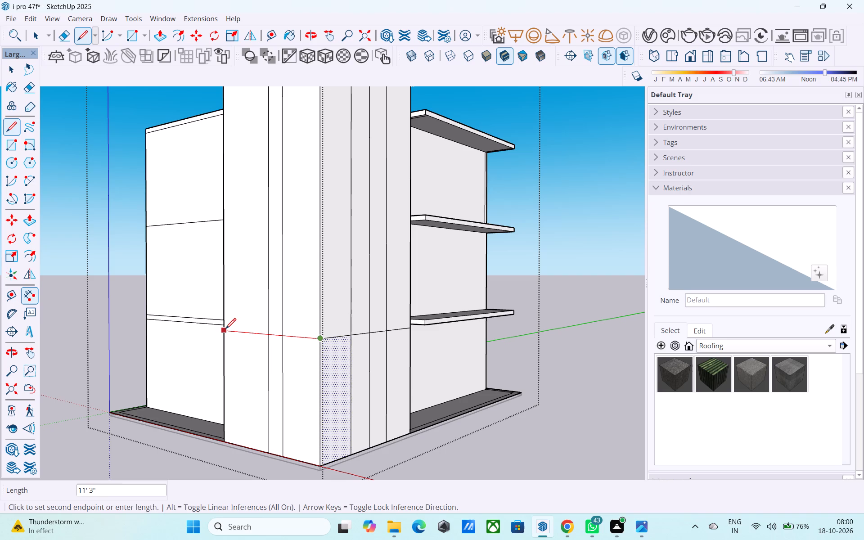
{"action": "left_click", "coordinate": [224, 330]}
Erase the vertical dividing lines below the horizontal line on the tower's front and side faces.
{"action": "key", "text": "e"}
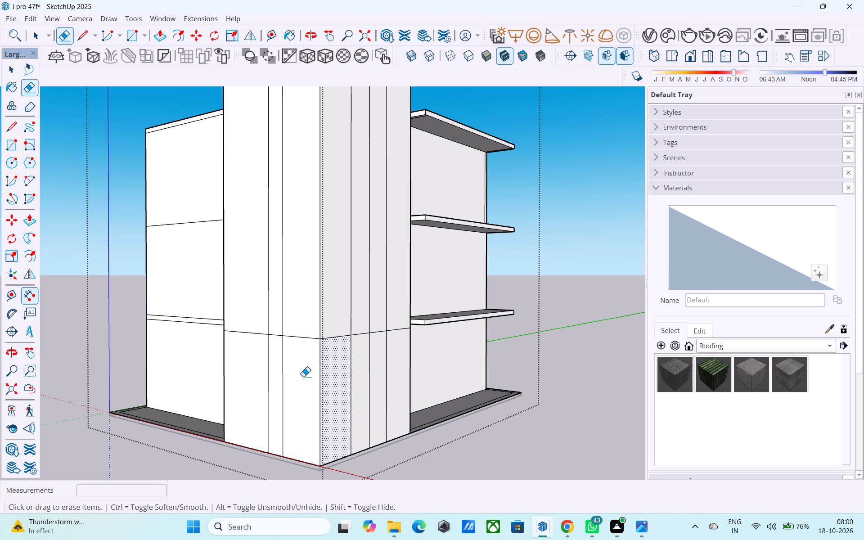
{"action": "left_click_drag", "start_coordinate": [303, 377], "coordinate": [250, 368]}
{"action": "left_click_drag", "start_coordinate": [334, 371], "coordinate": [394, 365]}
{"action": "middle_click_drag", "start_coordinate": [378, 365], "coordinate": [343, 367]}
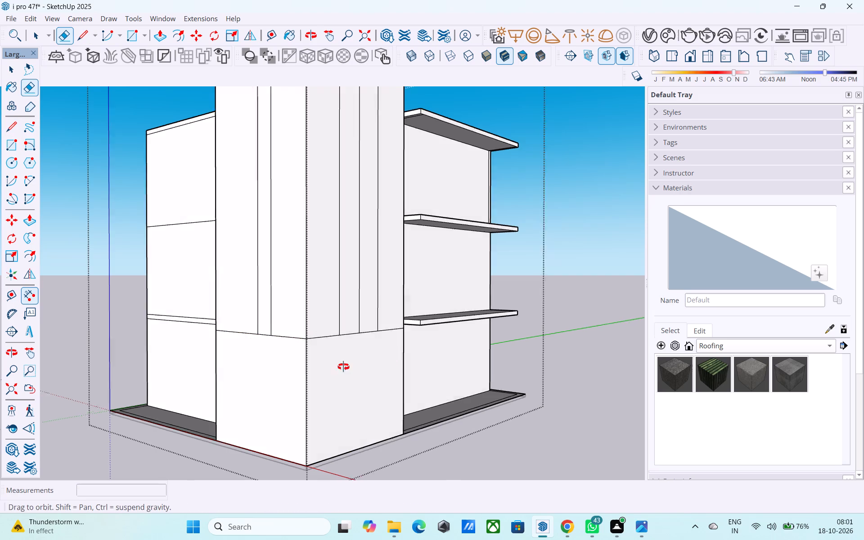
Copy the tower's top edge segments on both sides of its front corner 2' downward.
{"action": "middle_click_drag", "start_coordinate": [343, 367], "coordinate": [370, 382]}
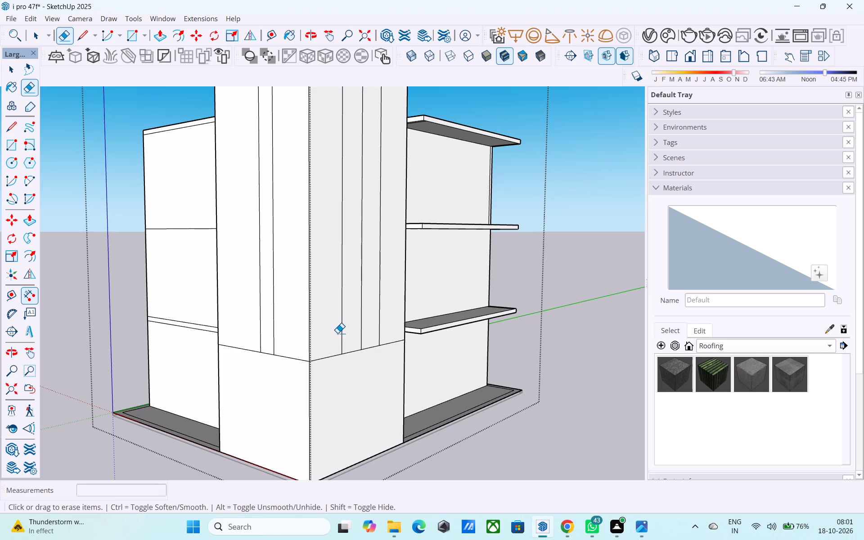
{"action": "scroll", "coordinate": [314, 297], "scroll_direction": "down", "scroll_amount": 12}
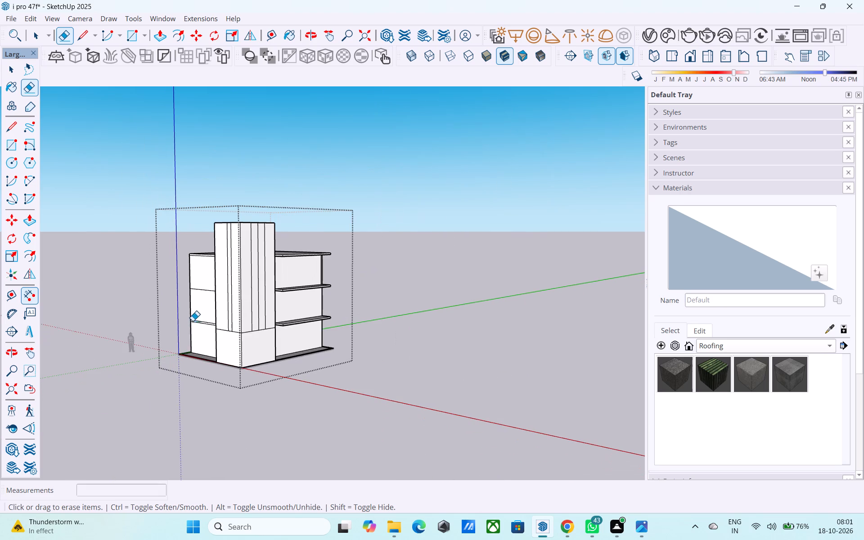
{"action": "middle_click_drag", "start_coordinate": [198, 310], "coordinate": [176, 417]}
{"action": "scroll", "coordinate": [210, 338], "scroll_direction": "up", "scroll_amount": 3}
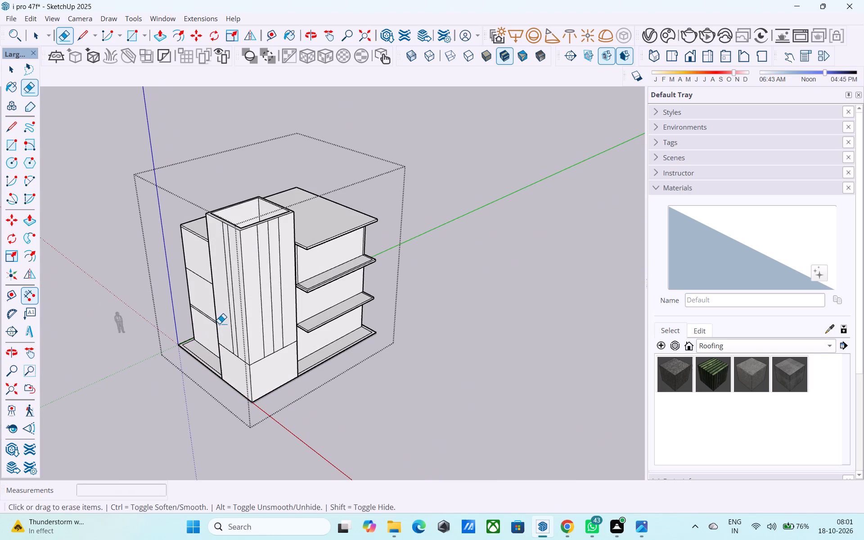
{"action": "middle_click_drag", "start_coordinate": [256, 271], "coordinate": [255, 319]}
{"action": "scroll", "coordinate": [255, 335], "scroll_direction": "up", "scroll_amount": 1, "text": "shift"}
{"action": "middle_click_drag", "start_coordinate": [252, 309], "coordinate": [256, 330]}
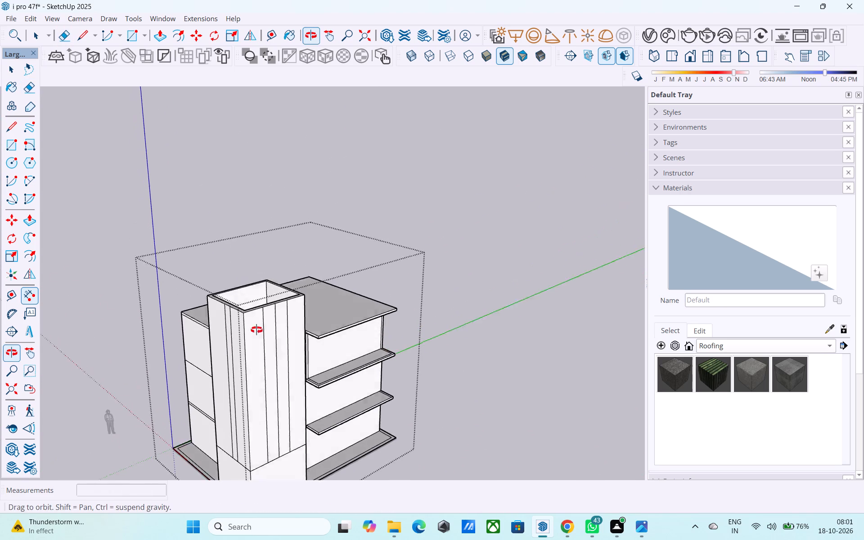
{"action": "middle_click_drag", "start_coordinate": [256, 330], "coordinate": [255, 320]}
{"action": "scroll", "coordinate": [254, 303], "scroll_direction": "up", "scroll_amount": 2}
{"action": "middle_click_drag", "start_coordinate": [255, 298], "coordinate": [238, 272]}
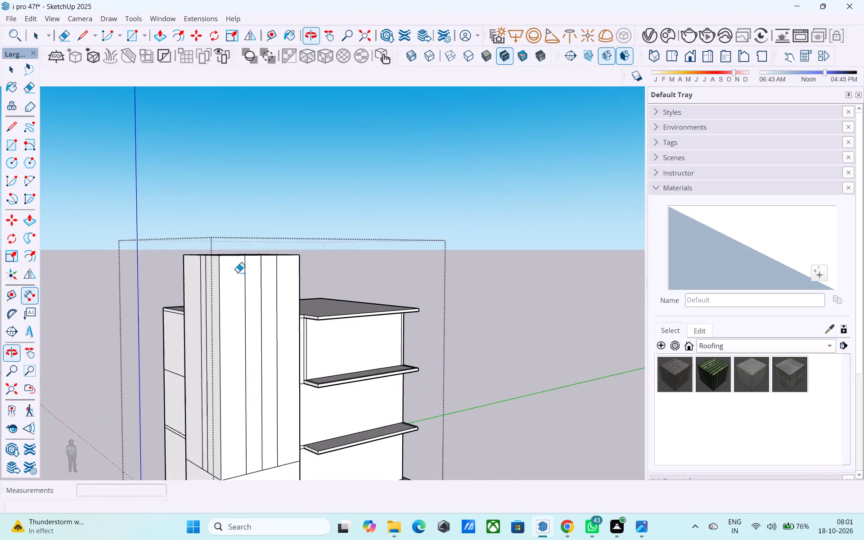
{"action": "scroll", "coordinate": [238, 272], "scroll_direction": "up", "scroll_amount": 7}
{"action": "middle_click", "coordinate": [230, 267]}
{"action": "middle_click", "coordinate": [231, 269]}
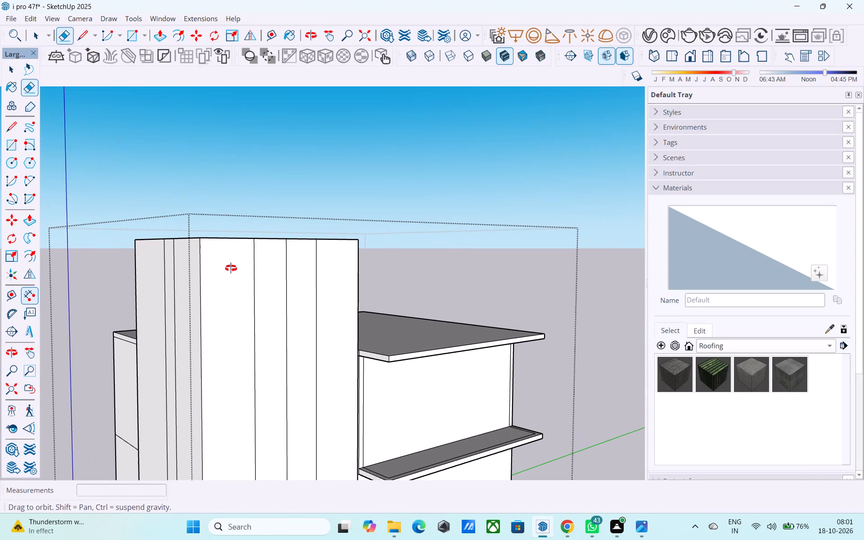
{"action": "middle_click_drag", "start_coordinate": [231, 269], "coordinate": [239, 305]}
{"action": "scroll", "coordinate": [232, 293], "scroll_direction": "up", "scroll_amount": 3}
{"action": "key", "text": "space"}
{"action": "left_click", "coordinate": [225, 265]}
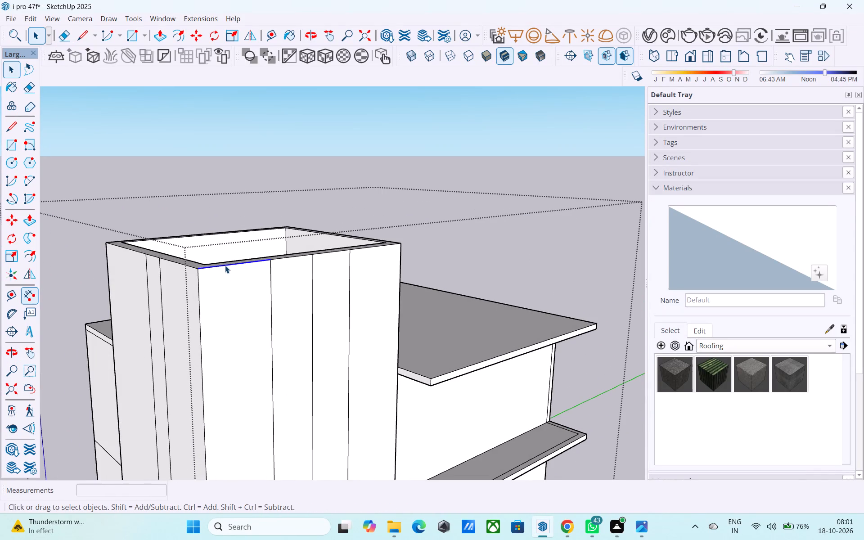
{"action": "middle_click_drag", "start_coordinate": [223, 267], "coordinate": [245, 281]}
{"action": "left_click", "coordinate": [219, 288], "text": "shift"}
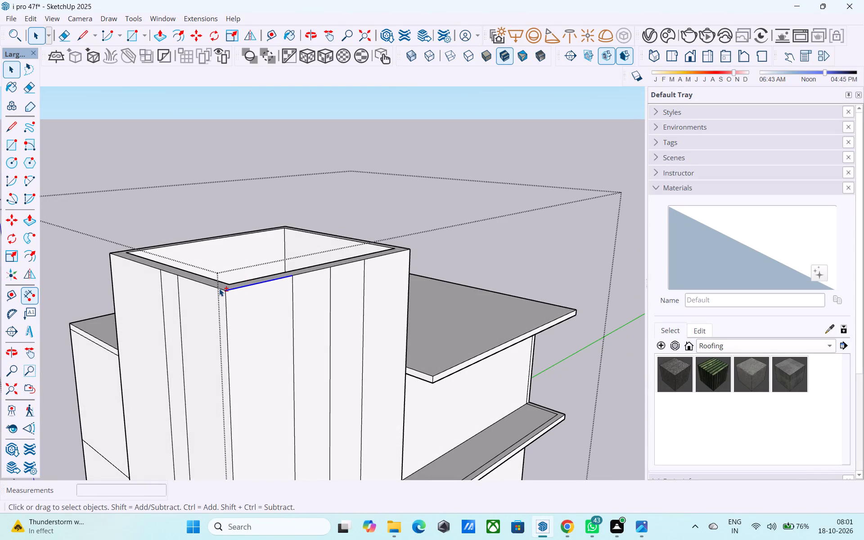
{"action": "key", "text": "m"}
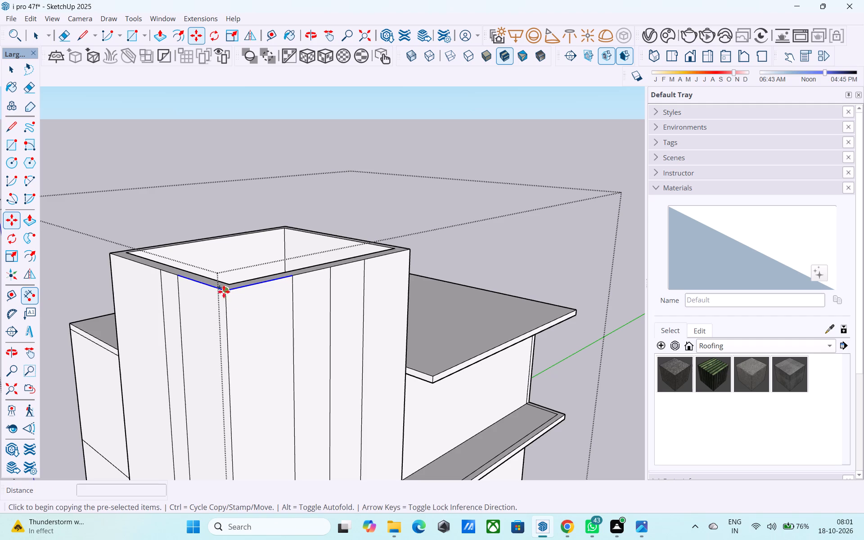
{"action": "left_click", "coordinate": [225, 292]}
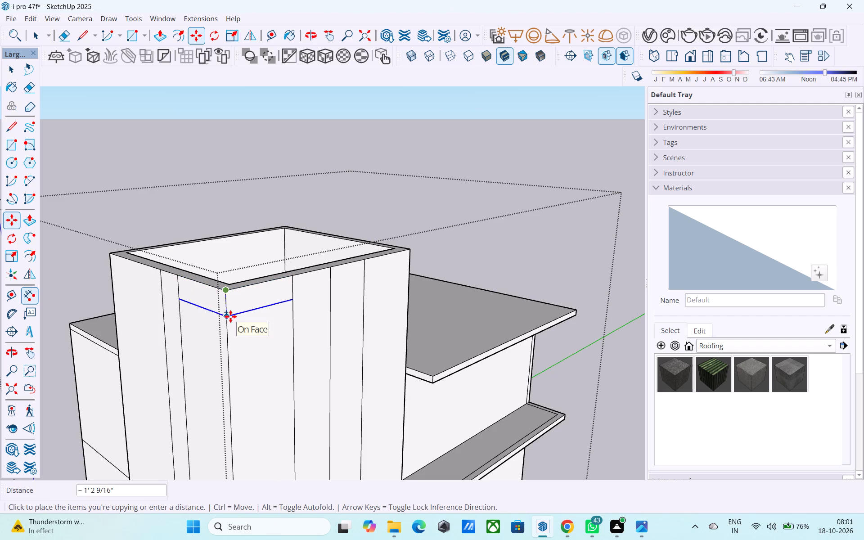
{"action": "type", "text": "2'"}
{"action": "key", "text": "Return"}
Copy the base line segments on both sides of the tower's front corner 2' upward.
{"action": "scroll", "coordinate": [214, 205], "scroll_direction": "down", "scroll_amount": 7}
{"action": "scroll", "coordinate": [212, 178], "scroll_direction": "up", "scroll_amount": 1}
{"action": "scroll", "coordinate": [212, 178], "scroll_direction": "down", "scroll_amount": 7}
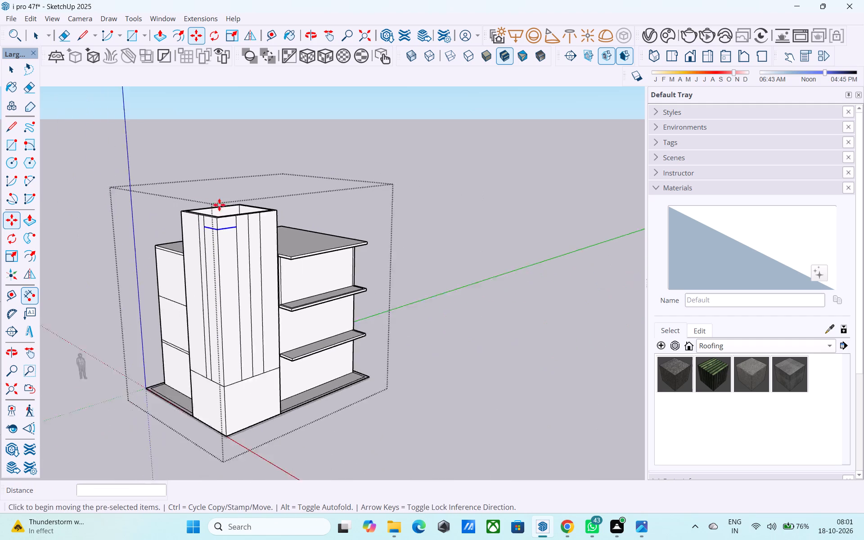
{"action": "scroll", "coordinate": [219, 205], "scroll_direction": "down", "scroll_amount": 1}
{"action": "scroll", "coordinate": [232, 365], "scroll_direction": "up", "scroll_amount": 16}
{"action": "key", "text": "space"}
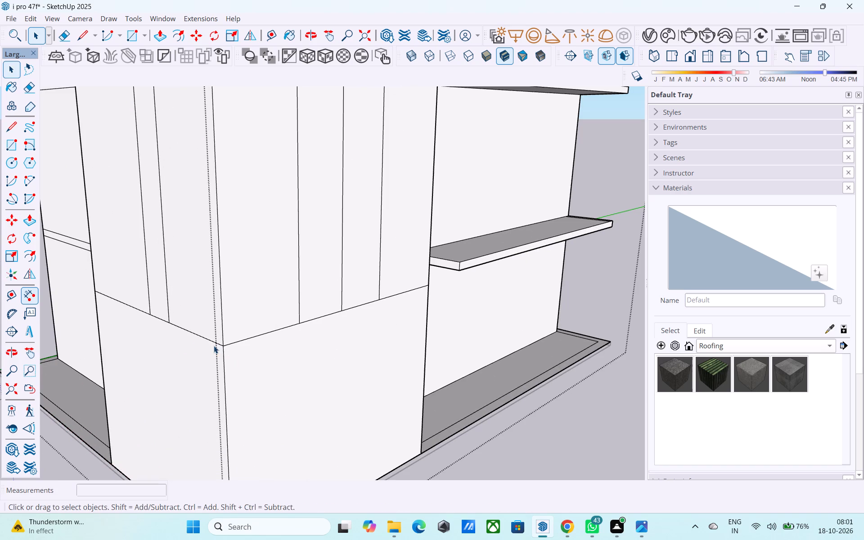
{"action": "left_click", "coordinate": [216, 342]}
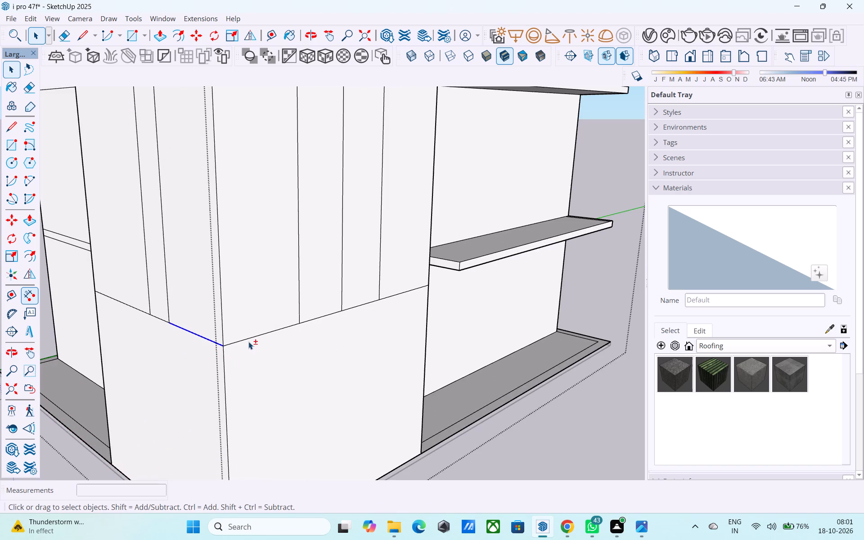
{"action": "left_click", "coordinate": [247, 340], "text": "shift"}
{"action": "key", "text": "m"}
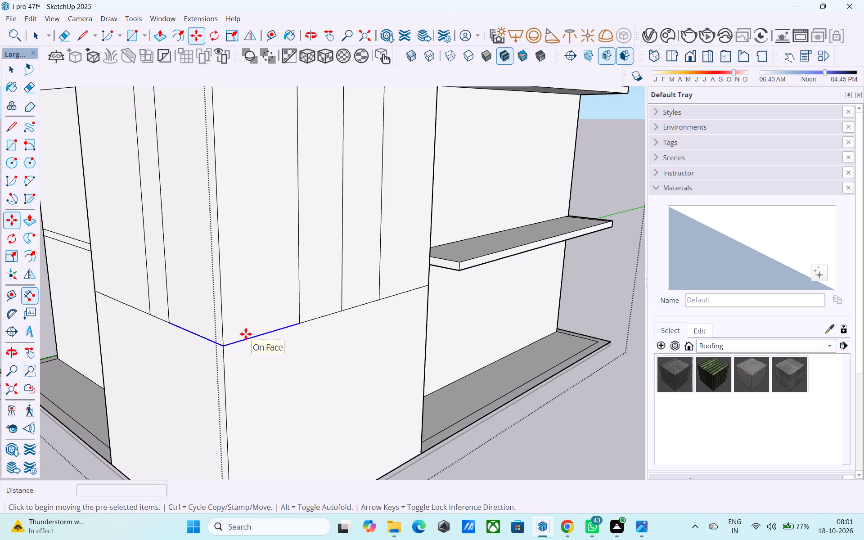
{"action": "left_click", "coordinate": [225, 345]}
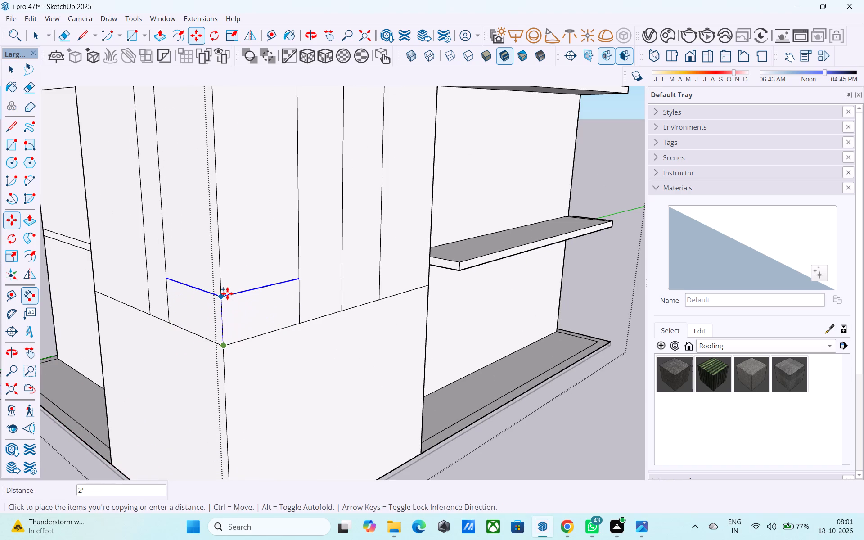
{"action": "left_click", "coordinate": [227, 293]}
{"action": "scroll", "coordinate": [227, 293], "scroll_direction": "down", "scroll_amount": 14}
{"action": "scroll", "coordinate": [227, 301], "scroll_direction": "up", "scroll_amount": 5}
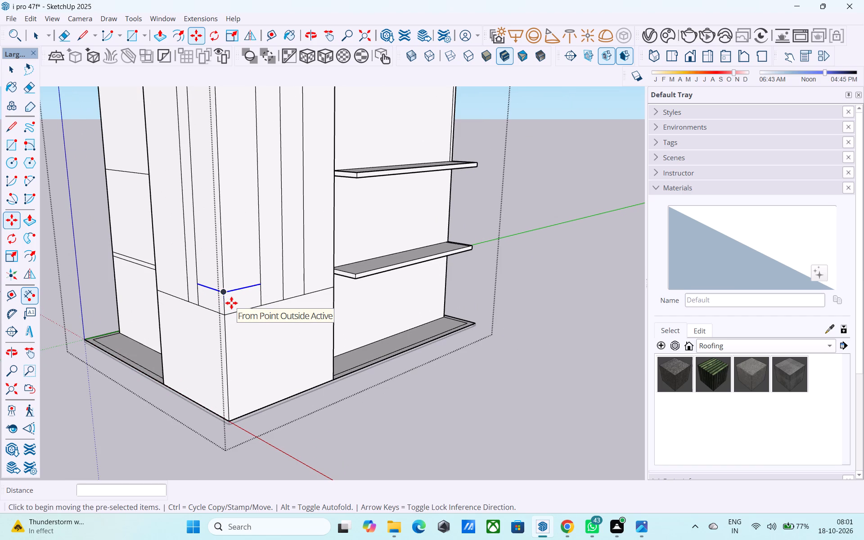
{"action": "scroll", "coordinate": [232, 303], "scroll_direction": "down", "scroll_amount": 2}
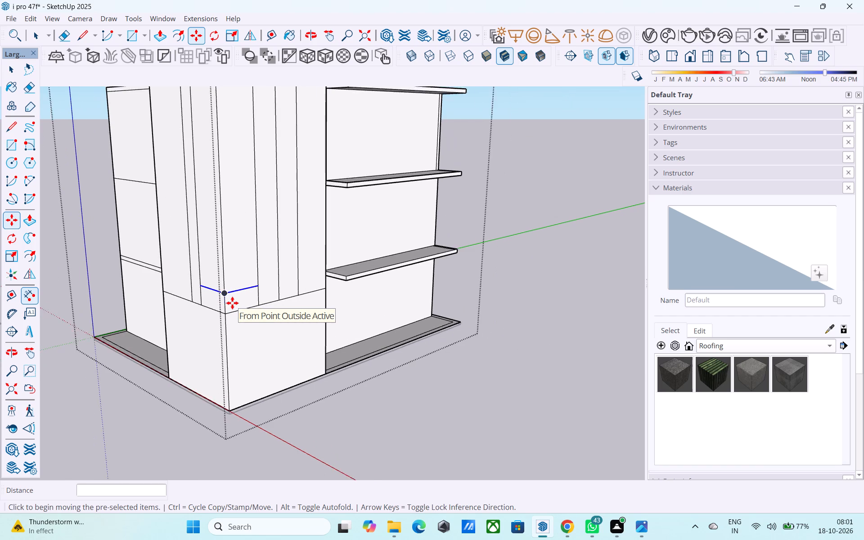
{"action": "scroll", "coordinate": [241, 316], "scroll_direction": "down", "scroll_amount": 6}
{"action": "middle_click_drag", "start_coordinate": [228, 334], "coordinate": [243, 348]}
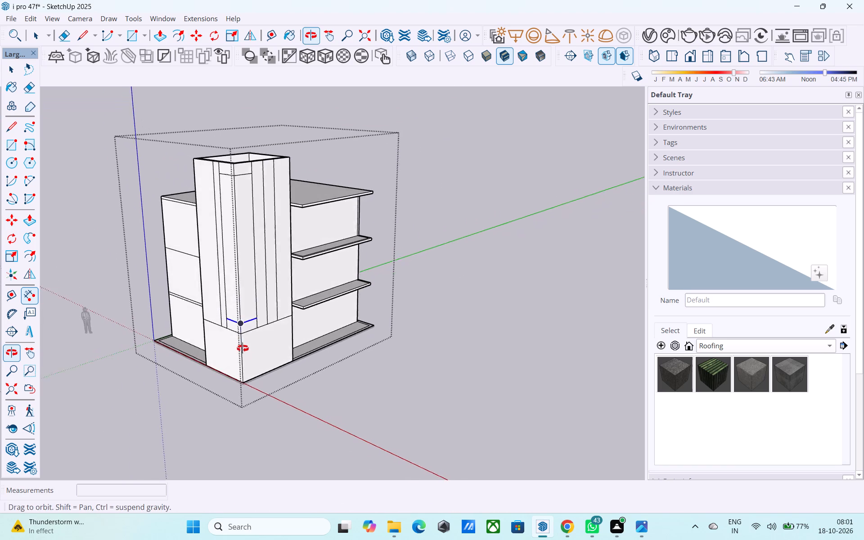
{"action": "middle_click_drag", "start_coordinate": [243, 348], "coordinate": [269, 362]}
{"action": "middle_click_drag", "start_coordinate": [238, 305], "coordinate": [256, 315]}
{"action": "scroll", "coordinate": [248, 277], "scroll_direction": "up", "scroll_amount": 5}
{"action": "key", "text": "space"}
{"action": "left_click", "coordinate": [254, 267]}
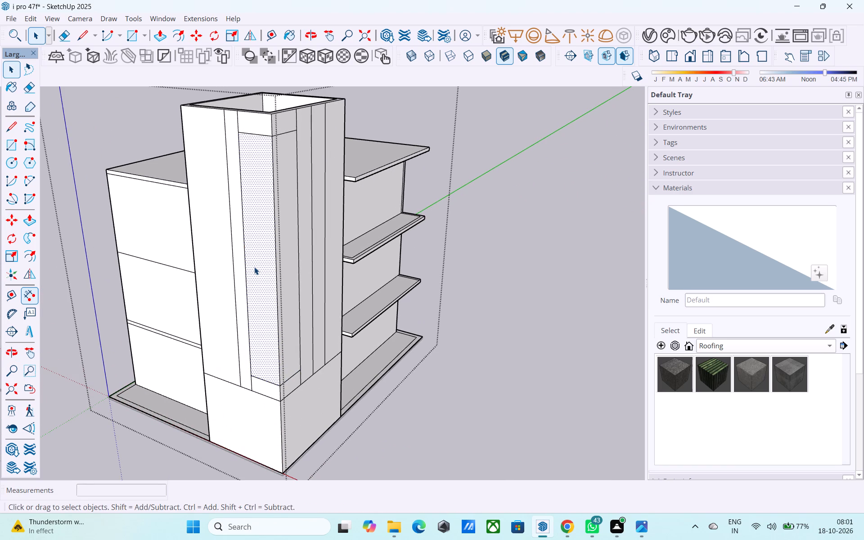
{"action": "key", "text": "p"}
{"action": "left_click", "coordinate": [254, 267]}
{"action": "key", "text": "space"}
Extend the upper horizontal line 1' 7 1/2" across the adjacent narrow strip on the tower's side face.
{"action": "scroll", "coordinate": [241, 138], "scroll_direction": "up", "scroll_amount": 4}
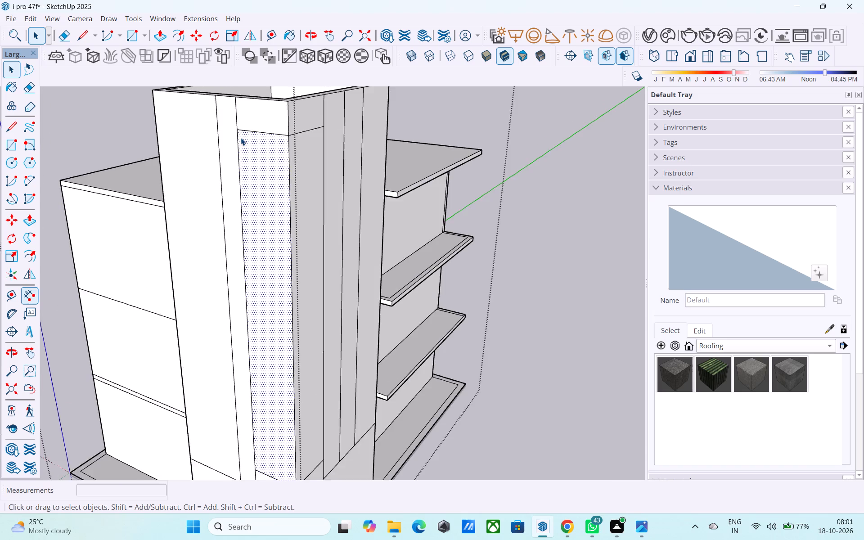
{"action": "scroll", "coordinate": [241, 138], "scroll_direction": "down", "scroll_amount": 7}
{"action": "middle_click_drag", "start_coordinate": [215, 170], "coordinate": [243, 192]}
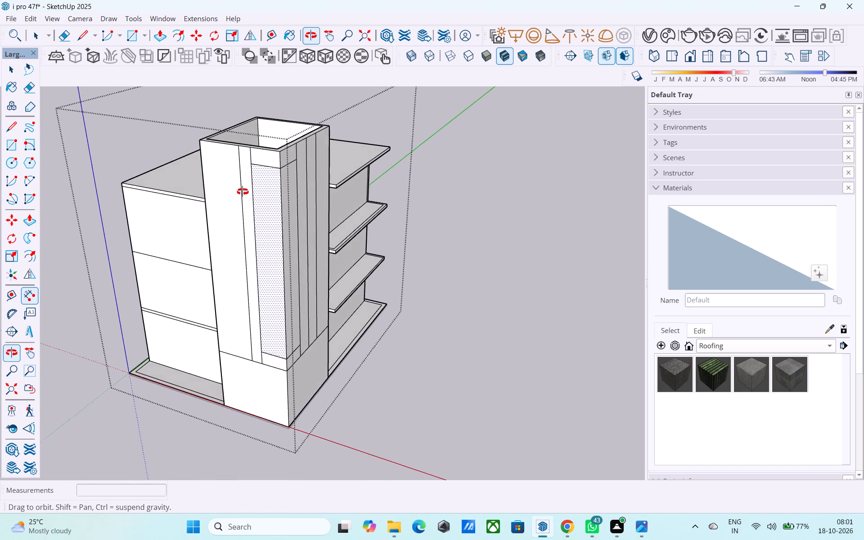
{"action": "middle_click_drag", "start_coordinate": [243, 192], "coordinate": [243, 192]}
{"action": "middle_click_drag", "start_coordinate": [242, 166], "coordinate": [233, 166]}
{"action": "scroll", "coordinate": [233, 166], "scroll_direction": "up", "scroll_amount": 6}
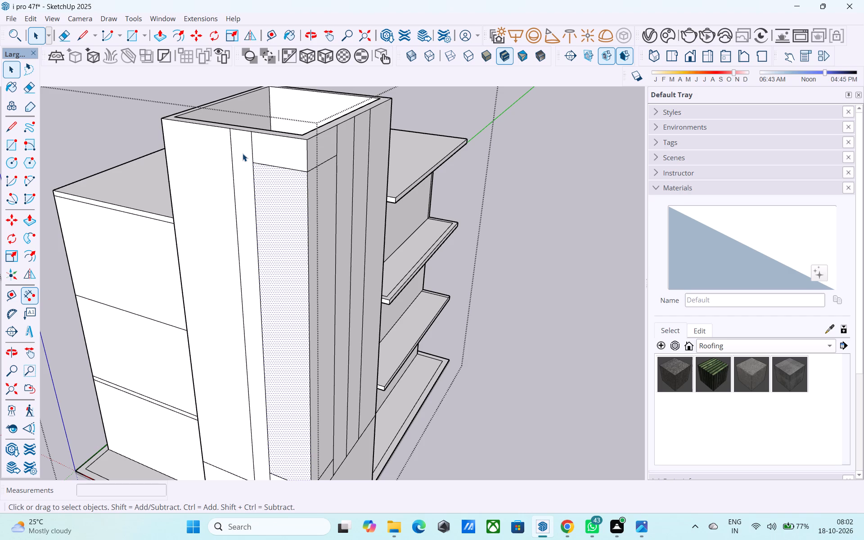
{"action": "scroll", "coordinate": [296, 194], "scroll_direction": "down", "scroll_amount": 2}
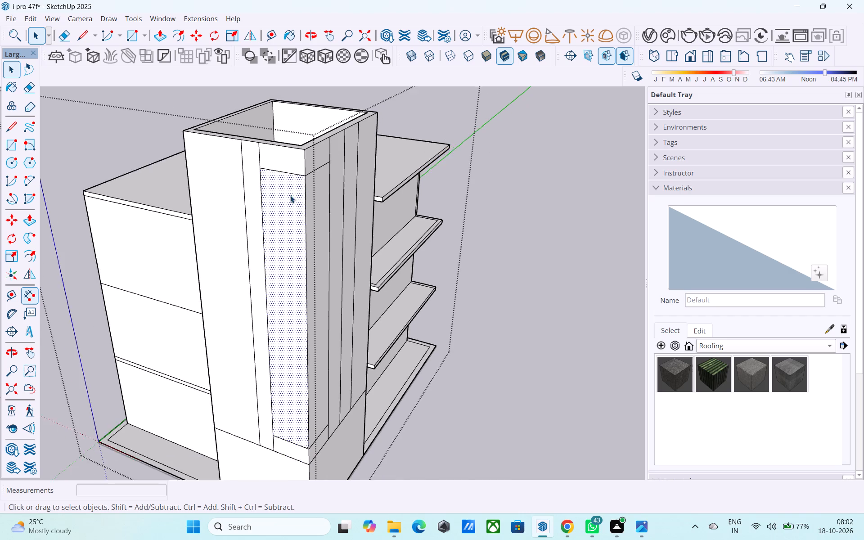
{"action": "scroll", "coordinate": [290, 195], "scroll_direction": "down", "scroll_amount": 1}
{"action": "key", "text": "l"}
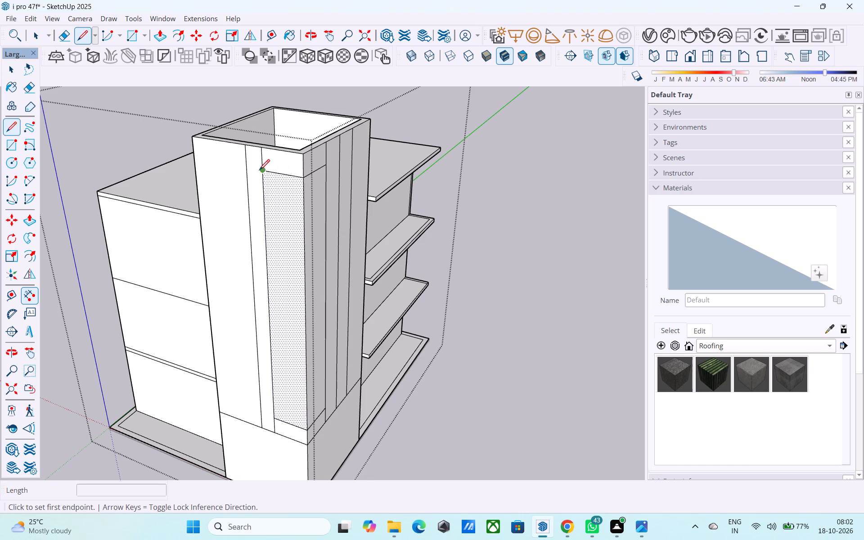
{"action": "left_click", "coordinate": [265, 174]}
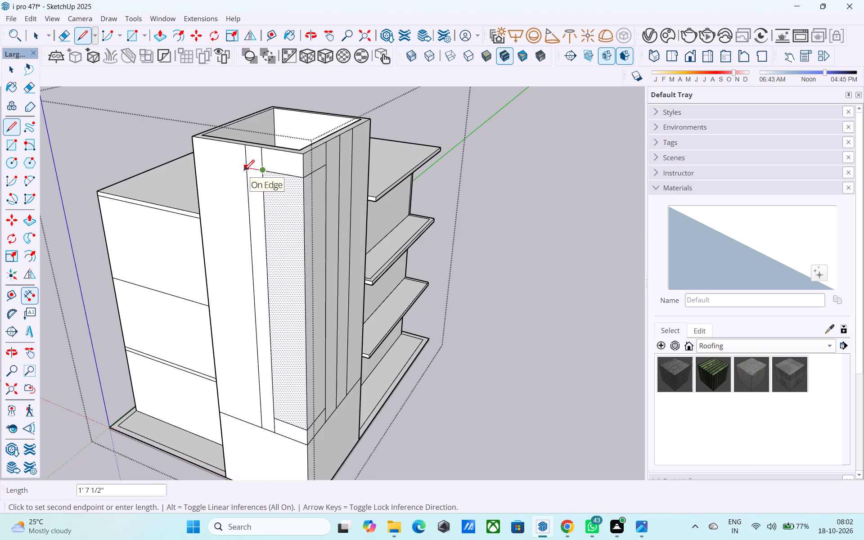
{"action": "scroll", "coordinate": [244, 171], "scroll_direction": "up", "scroll_amount": 3}
{"action": "middle_click_drag", "start_coordinate": [244, 171], "coordinate": [325, 165]}
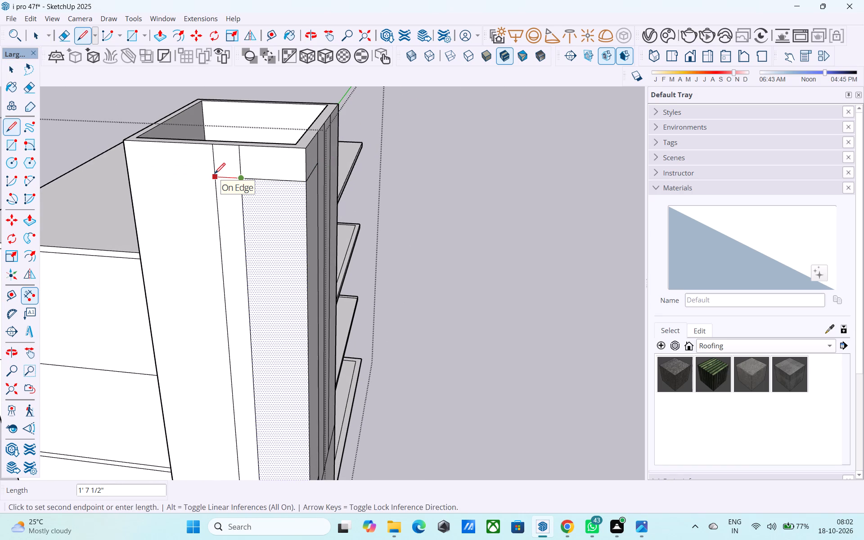
{"action": "middle_click_drag", "start_coordinate": [201, 202], "coordinate": [259, 210]}
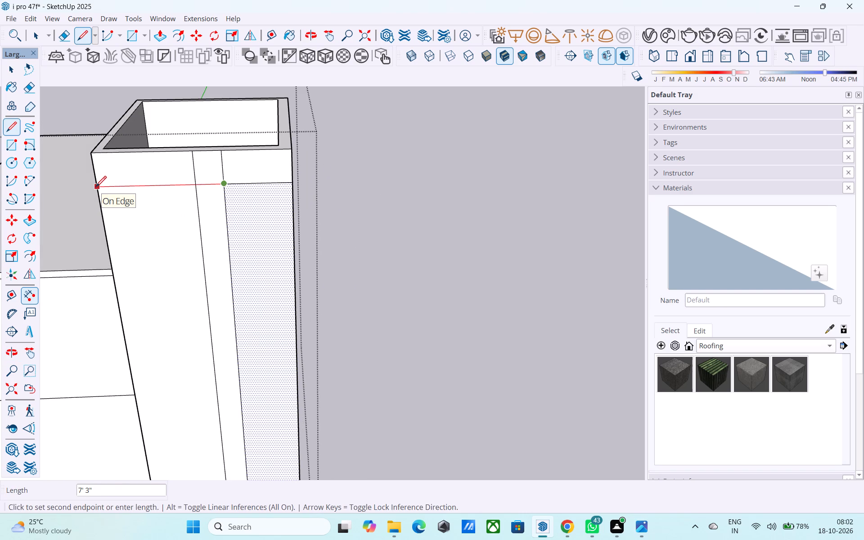
{"action": "middle_click_drag", "start_coordinate": [176, 202], "coordinate": [174, 167]}
{"action": "scroll", "coordinate": [236, 189], "scroll_direction": "up", "scroll_amount": 2}
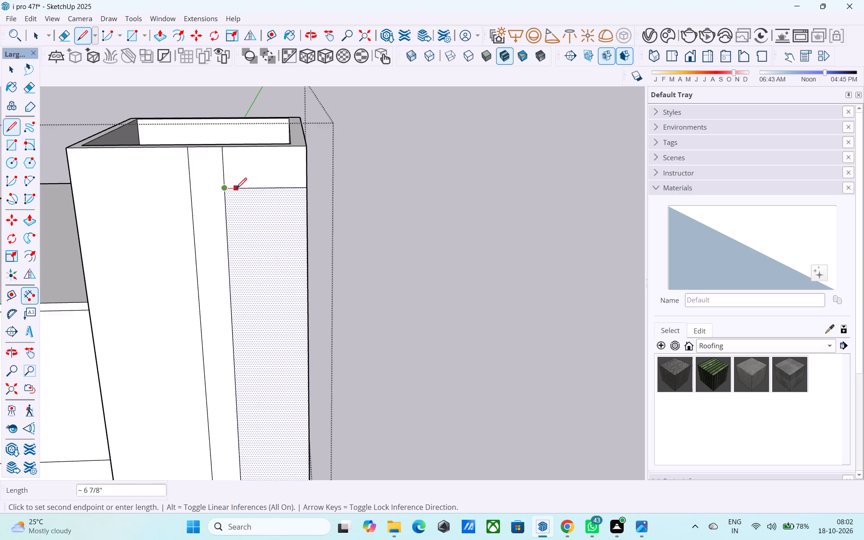
{"action": "scroll", "coordinate": [236, 189], "scroll_direction": "up", "scroll_amount": 2}
{"action": "left_click", "coordinate": [180, 185]}
{"action": "scroll", "coordinate": [183, 192], "scroll_direction": "down", "scroll_amount": 4}
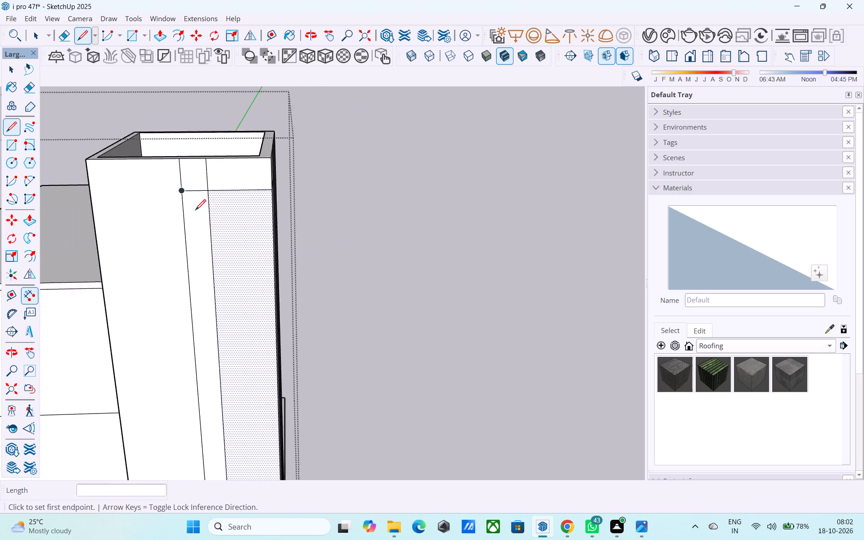
Extend the upper and lower horizontal lines across the strip beside the corner panel on the tower's front face.
{"action": "scroll", "coordinate": [195, 211], "scroll_direction": "down", "scroll_amount": 4}
{"action": "middle_click_drag", "start_coordinate": [285, 255], "coordinate": [114, 272]}
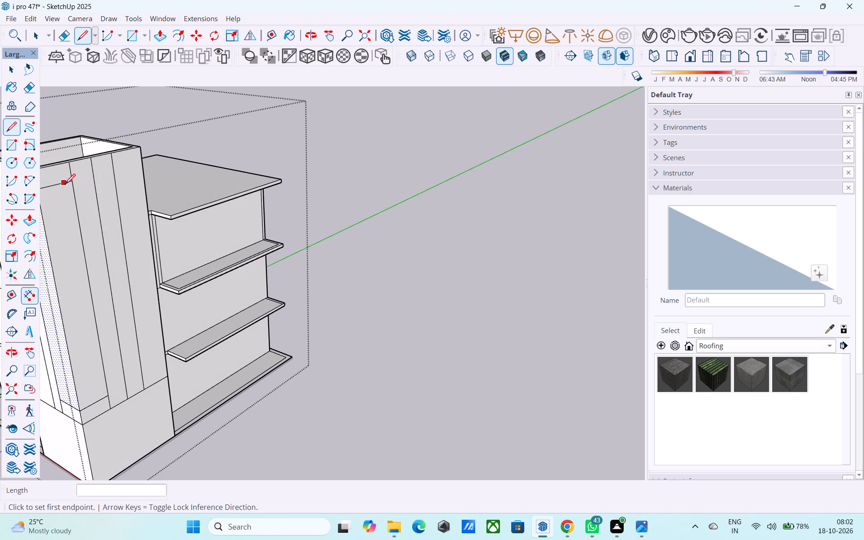
{"action": "left_click", "coordinate": [69, 184]}
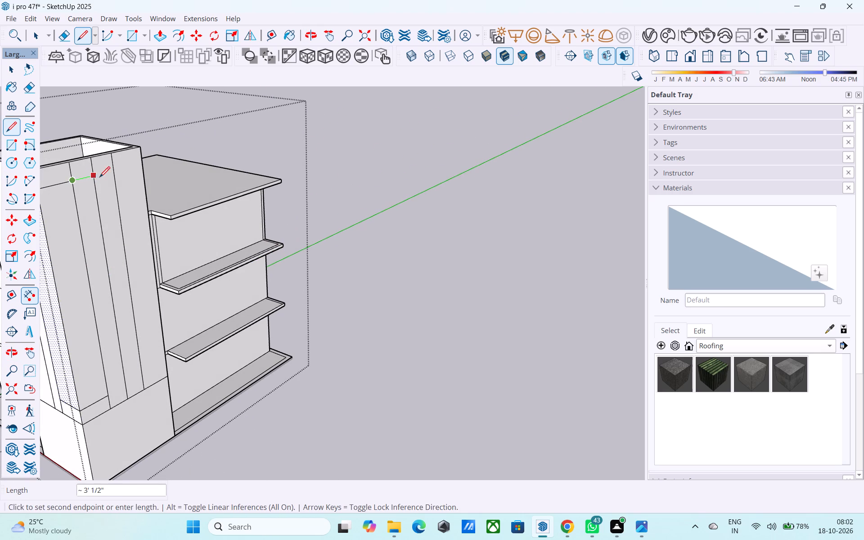
{"action": "left_click", "coordinate": [94, 179]}
{"action": "scroll", "coordinate": [256, 219], "scroll_direction": "down", "scroll_amount": 7}
{"action": "scroll", "coordinate": [184, 308], "scroll_direction": "up", "scroll_amount": 12}
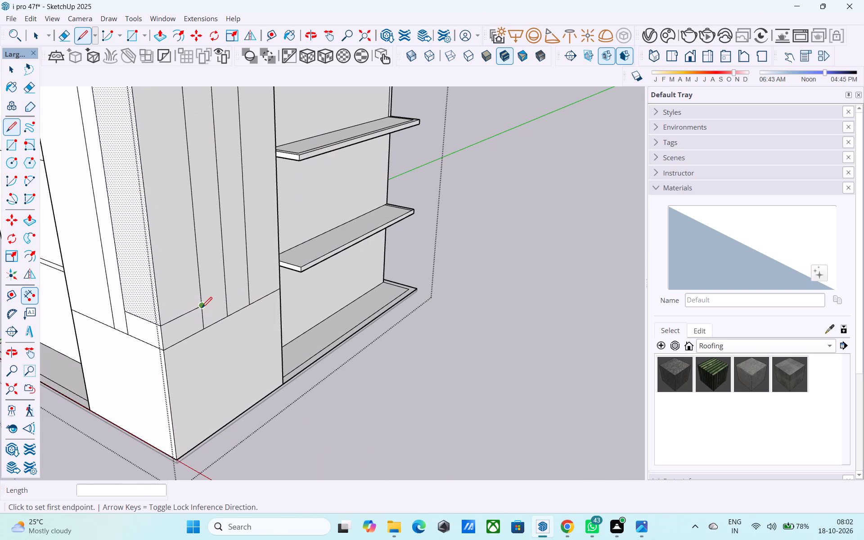
{"action": "left_click", "coordinate": [202, 309]}
{"action": "left_click", "coordinate": [230, 296]}
Extend the lower horizontal line across the narrow strip beside the corner panel on the tower's side face.
{"action": "scroll", "coordinate": [317, 298], "scroll_direction": "down", "scroll_amount": 5}
{"action": "middle_click_drag", "start_coordinate": [220, 293], "coordinate": [243, 293]}
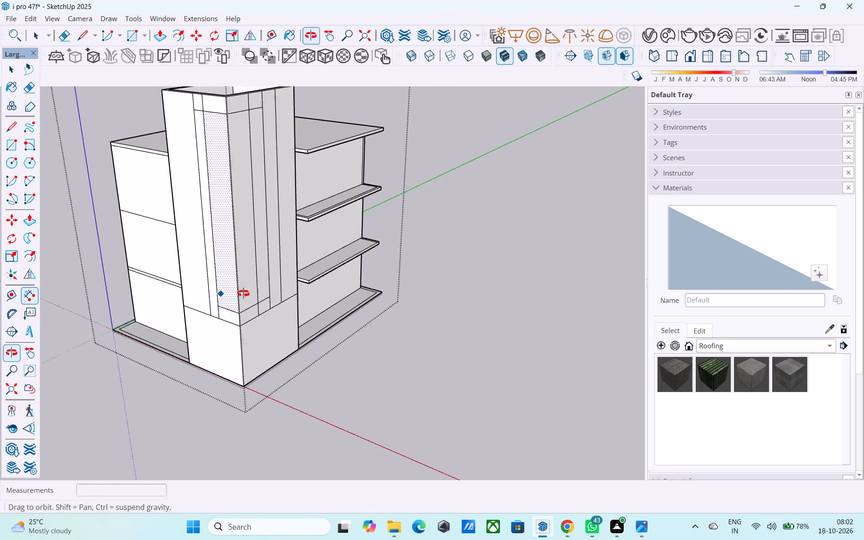
{"action": "middle_click_drag", "start_coordinate": [243, 293], "coordinate": [297, 289]}
{"action": "scroll", "coordinate": [294, 303], "scroll_direction": "up", "scroll_amount": 8}
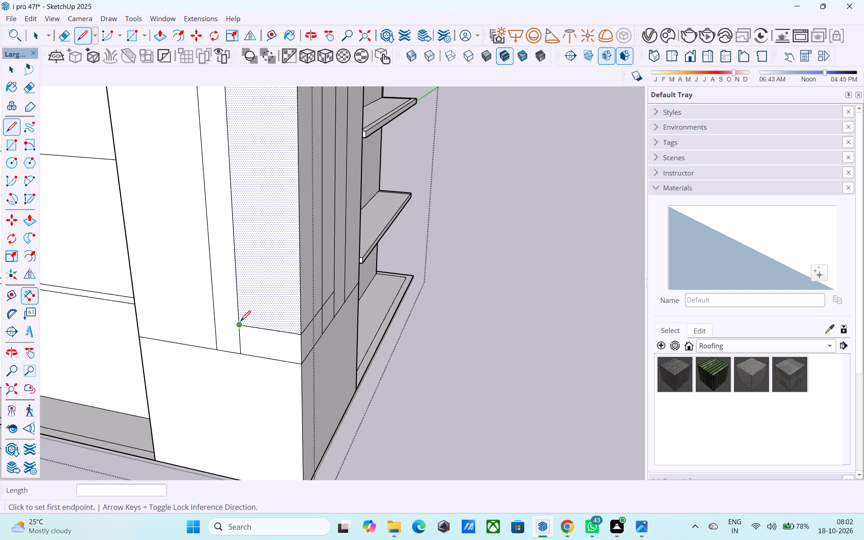
{"action": "left_click", "coordinate": [238, 324]}
{"action": "left_click", "coordinate": [216, 324]}
{"action": "scroll", "coordinate": [216, 324], "scroll_direction": "down", "scroll_amount": 5}
{"action": "key", "text": "space"}
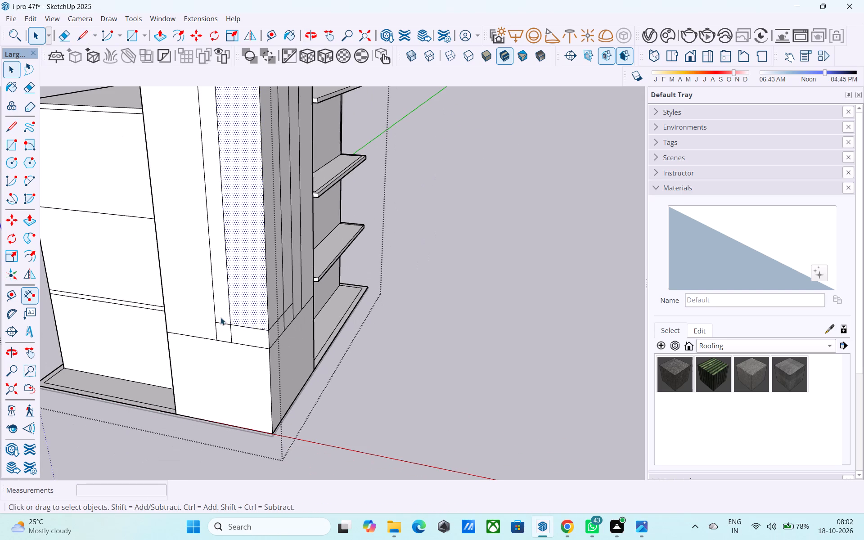
{"action": "left_click", "coordinate": [220, 311]}
Copy the upper horizontal line segments on both sides of the tower's front corner 2' downward.
{"action": "scroll", "coordinate": [223, 311], "scroll_direction": "down", "scroll_amount": 6}
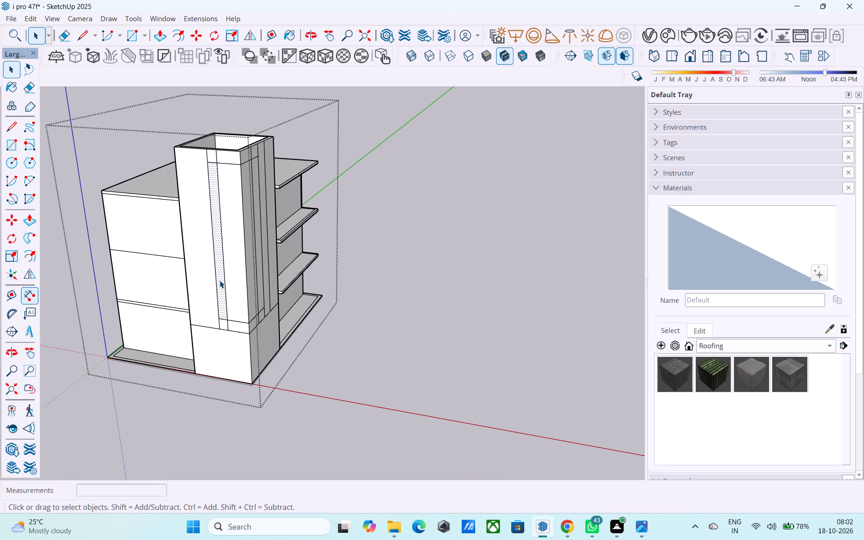
{"action": "scroll", "coordinate": [214, 144], "scroll_direction": "up", "scroll_amount": 6}
{"action": "scroll", "coordinate": [214, 143], "scroll_direction": "down", "scroll_amount": 1}
{"action": "middle_click_drag", "start_coordinate": [209, 141], "coordinate": [181, 117]}
{"action": "scroll", "coordinate": [202, 171], "scroll_direction": "up", "scroll_amount": 2}
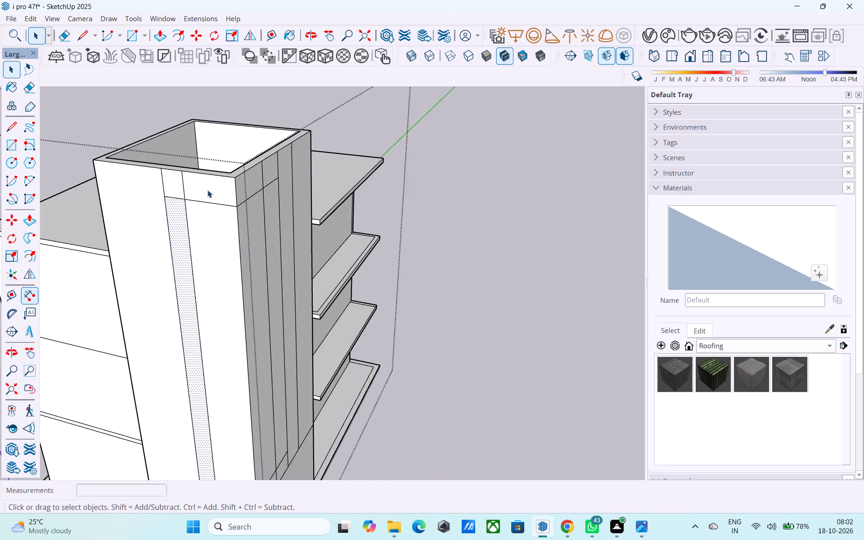
{"action": "scroll", "coordinate": [207, 202], "scroll_direction": "up", "scroll_amount": 3}
{"action": "left_click", "coordinate": [209, 201], "text": "shift"}
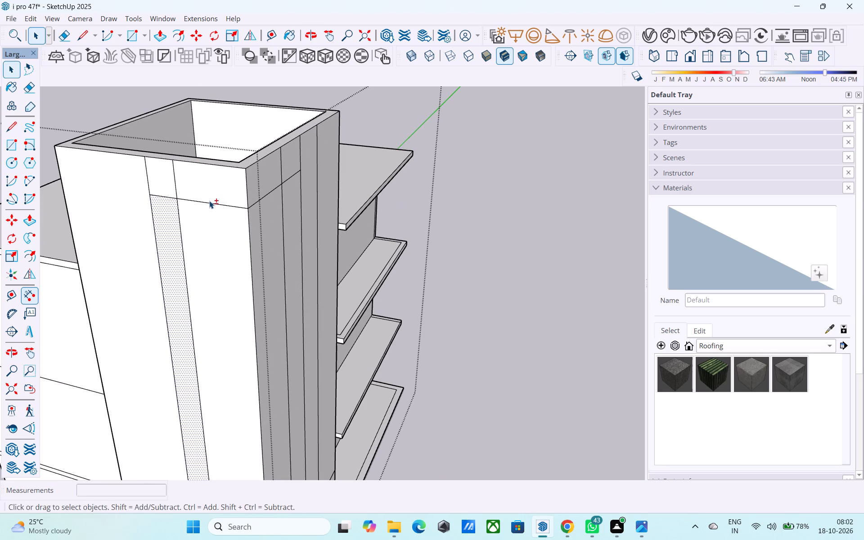
{"action": "left_click", "coordinate": [207, 189], "text": "shift"}
{"action": "left_click", "coordinate": [171, 218], "text": "shift"}
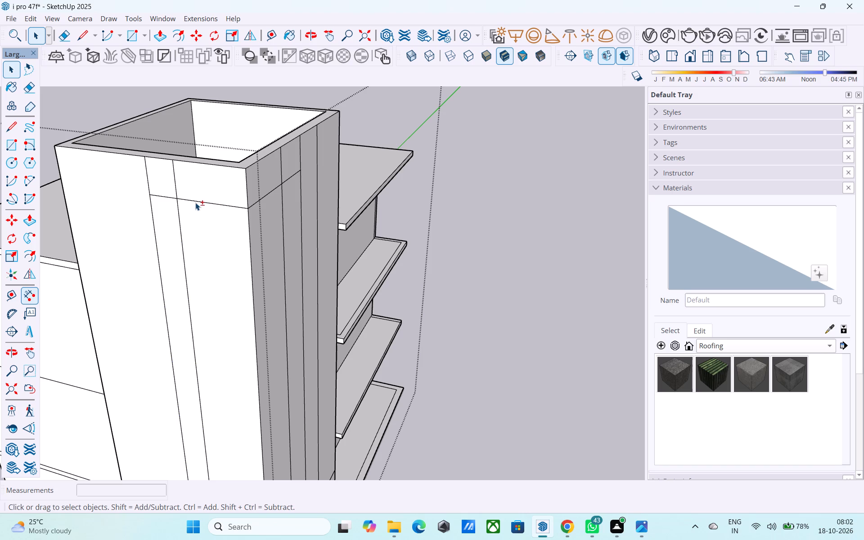
{"action": "left_click", "coordinate": [195, 202], "text": "shift"}
{"action": "middle_click_drag", "start_coordinate": [245, 202], "coordinate": [229, 196], "text": "shift"}
{"action": "scroll", "coordinate": [238, 199], "scroll_direction": "up", "scroll_amount": 4, "text": "shift"}
{"action": "left_click", "coordinate": [240, 198], "text": "shift"}
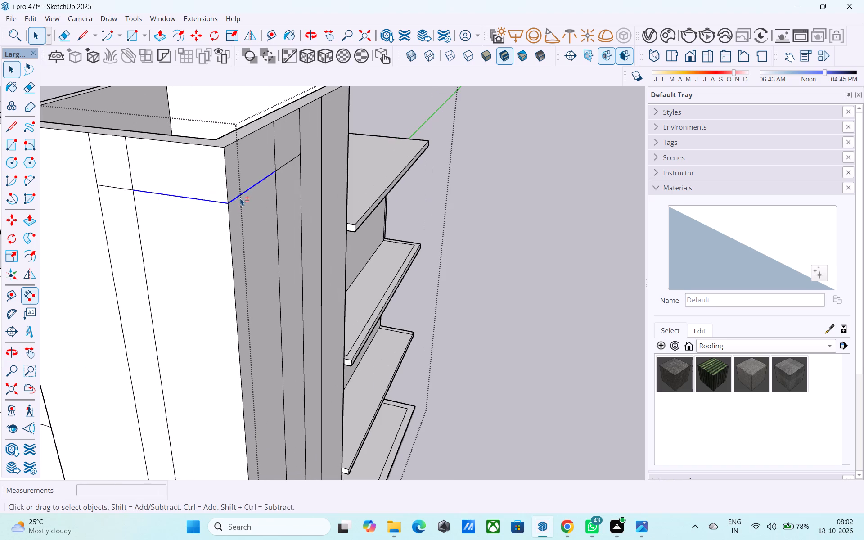
{"action": "left_click", "coordinate": [280, 169], "text": "shift"}
{"action": "left_click", "coordinate": [123, 188], "text": "shift"}
{"action": "key", "text": "m"}
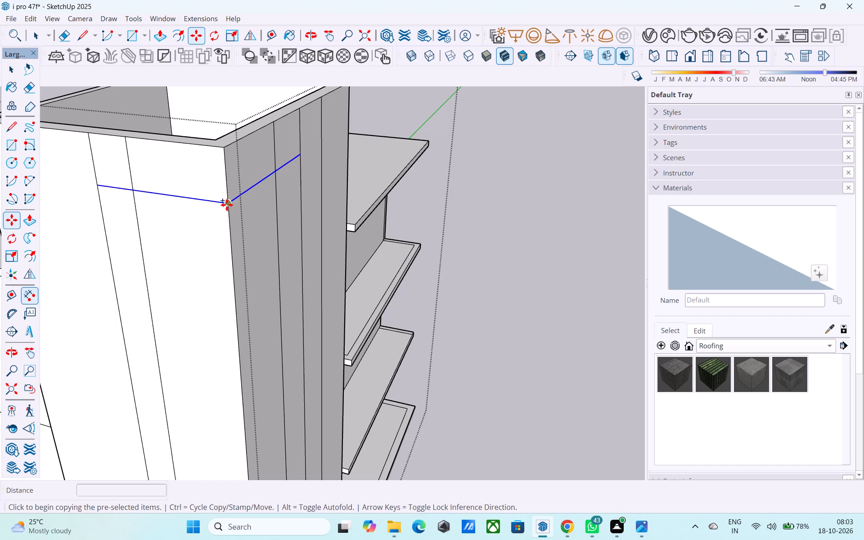
{"action": "left_click", "coordinate": [227, 209]}
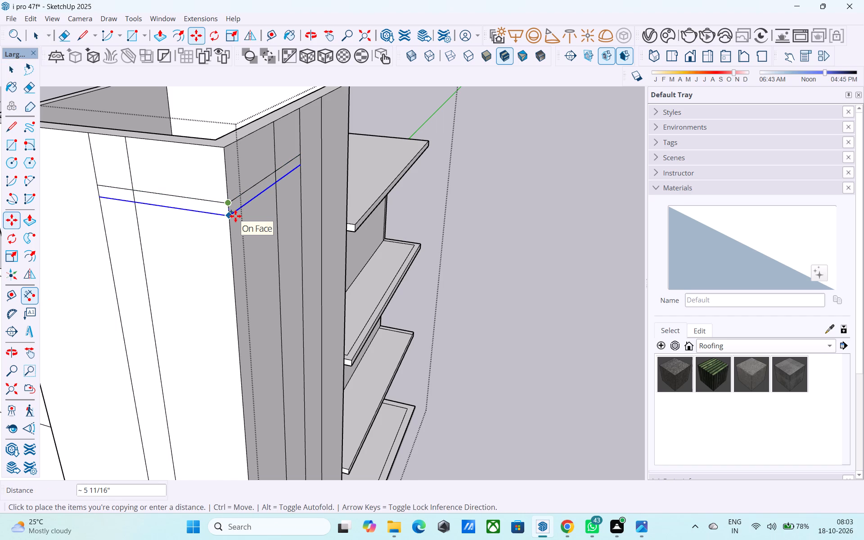
{"action": "type", "text": "2'"}
{"action": "key", "text": "Return"}
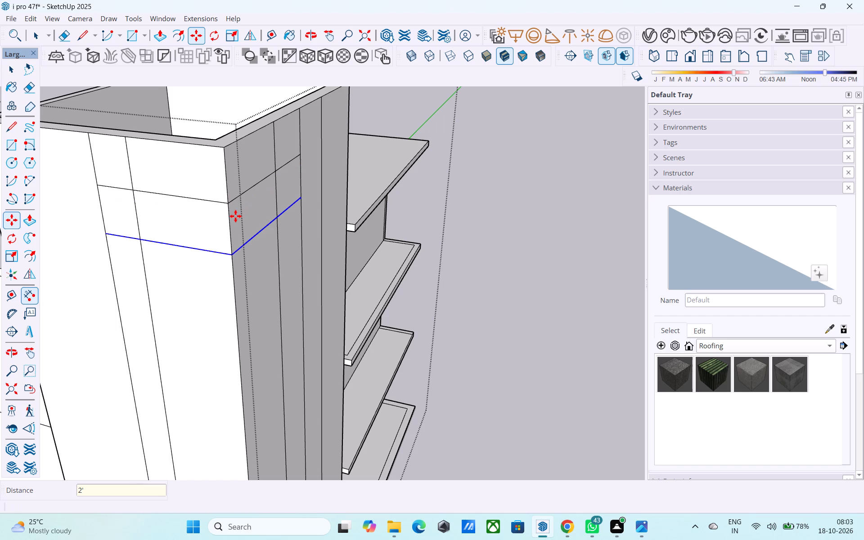
Copy the lower horizontal line segments on both sides of the tower's front corner 2' upward.
{"action": "scroll", "coordinate": [235, 216], "scroll_direction": "up", "scroll_amount": 1}
{"action": "scroll", "coordinate": [236, 212], "scroll_direction": "down", "scroll_amount": 11}
{"action": "middle_click_drag", "start_coordinate": [245, 248], "coordinate": [228, 199]}
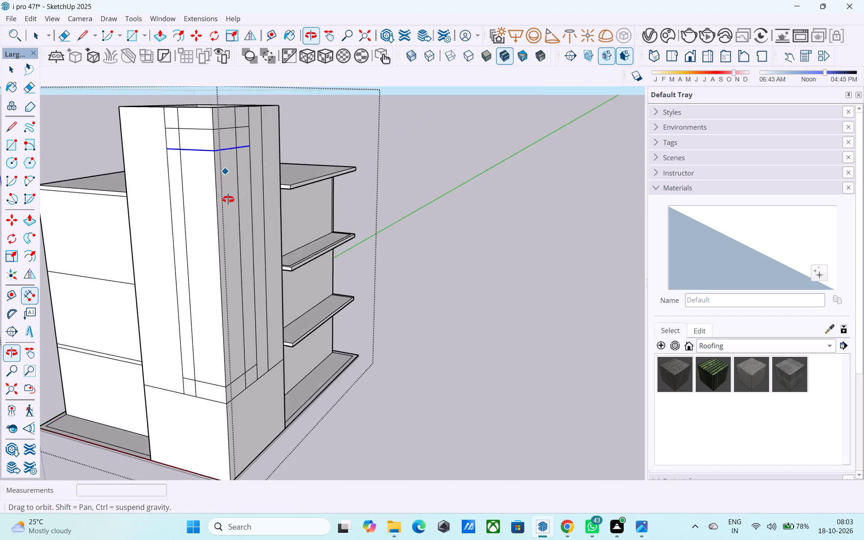
{"action": "middle_click_drag", "start_coordinate": [228, 199], "coordinate": [226, 197]}
{"action": "middle_click_drag", "start_coordinate": [225, 198], "coordinate": [207, 206], "text": "shift"}
{"action": "scroll", "coordinate": [209, 388], "scroll_direction": "up", "scroll_amount": 4}
{"action": "key", "text": "space"}
{"action": "left_click", "coordinate": [200, 381]}
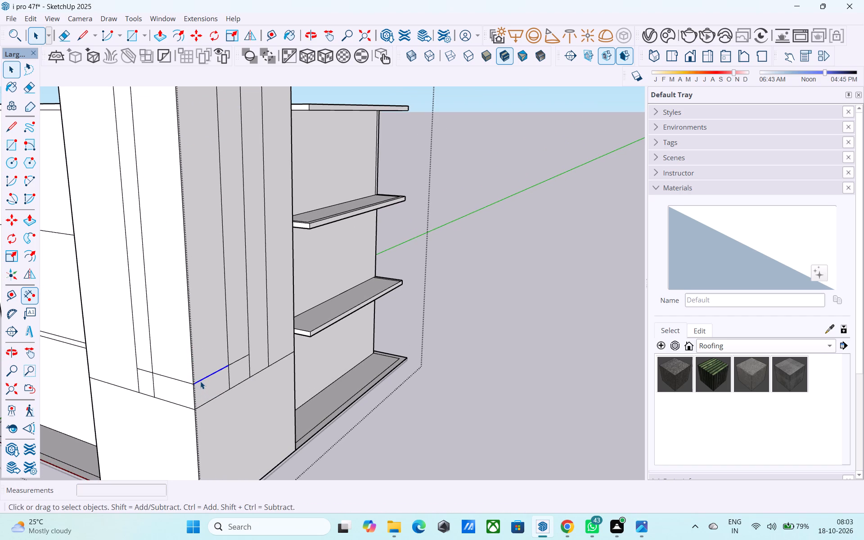
{"action": "left_click", "coordinate": [232, 364], "text": "shift"}
{"action": "left_click", "coordinate": [169, 377], "text": "shift"}
{"action": "left_click", "coordinate": [149, 371], "text": "shift"}
{"action": "key", "text": "m"}
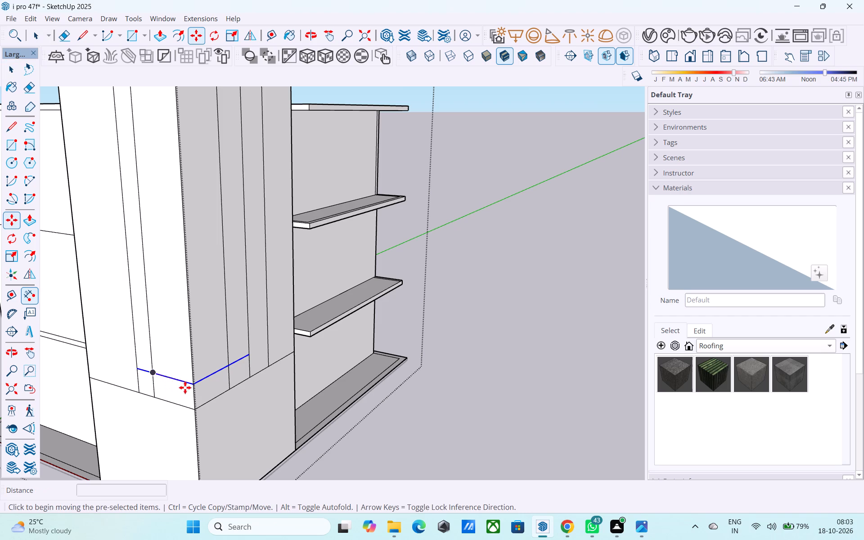
{"action": "left_click", "coordinate": [193, 384]}
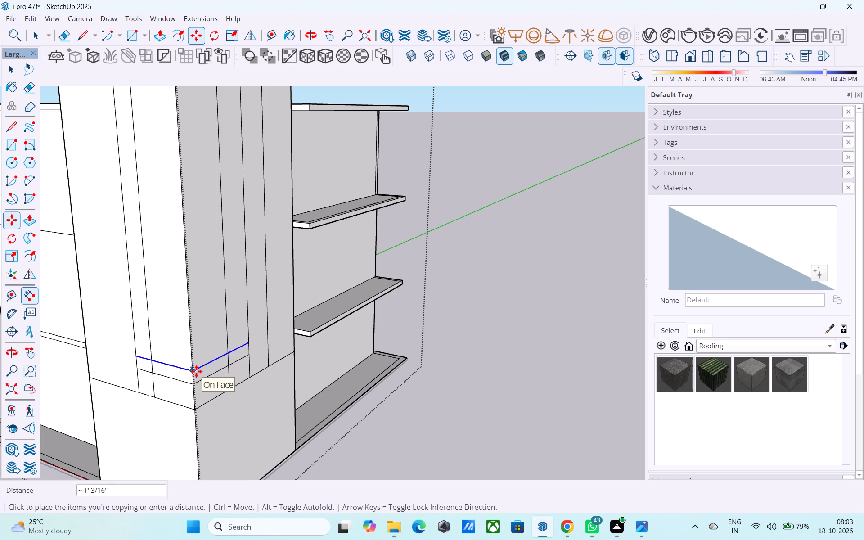
{"action": "type", "text": "2'"}
{"action": "key", "text": "Return"}
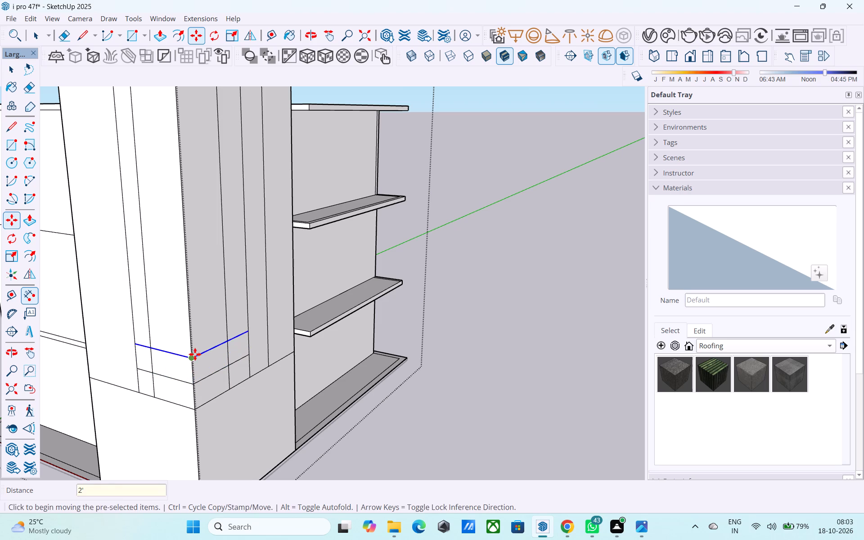
Erase the vertical line segments crossing the lower 2' band on both tower faces.
{"action": "key", "text": "e"}
{"action": "left_click_drag", "start_coordinate": [159, 361], "coordinate": [148, 361]}
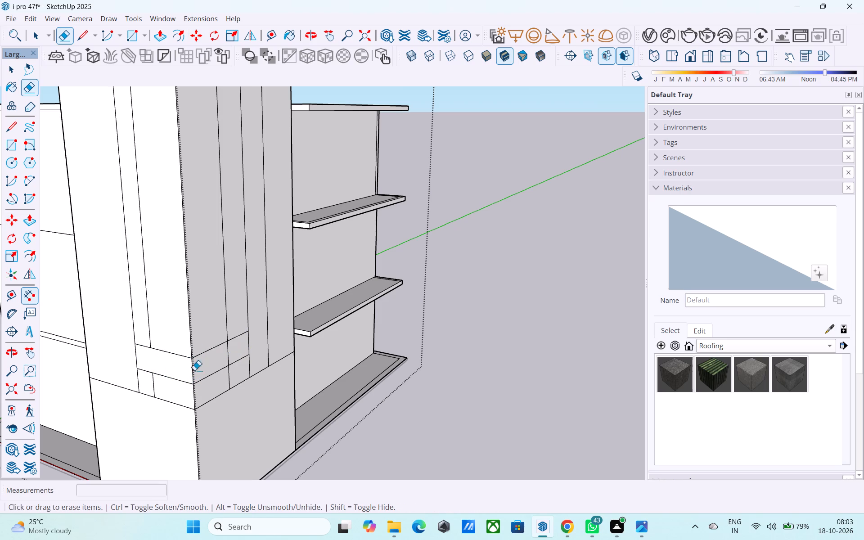
{"action": "left_click", "coordinate": [230, 352]}
Push/Pull the lower 2' band outward 6" on both tower faces.
{"action": "key", "text": "space"}
{"action": "left_click", "coordinate": [228, 352]}
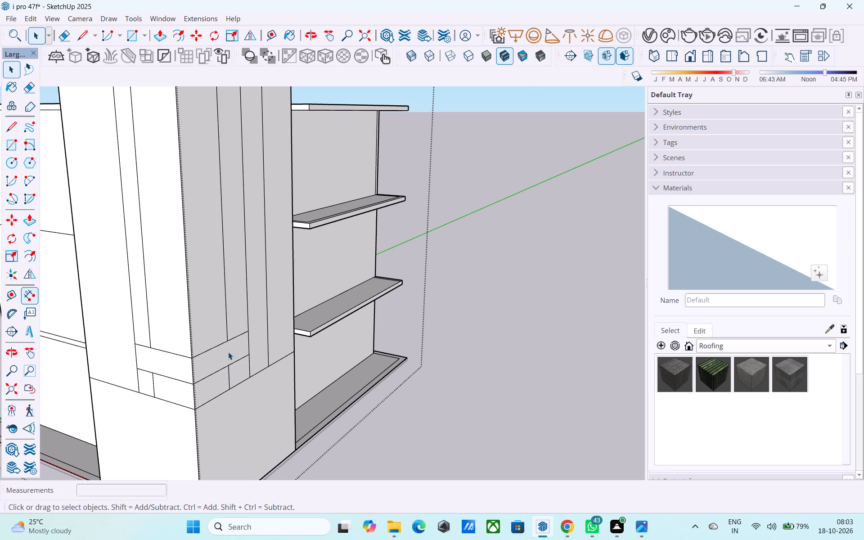
{"action": "key", "text": "p"}
{"action": "left_click", "coordinate": [225, 350]}
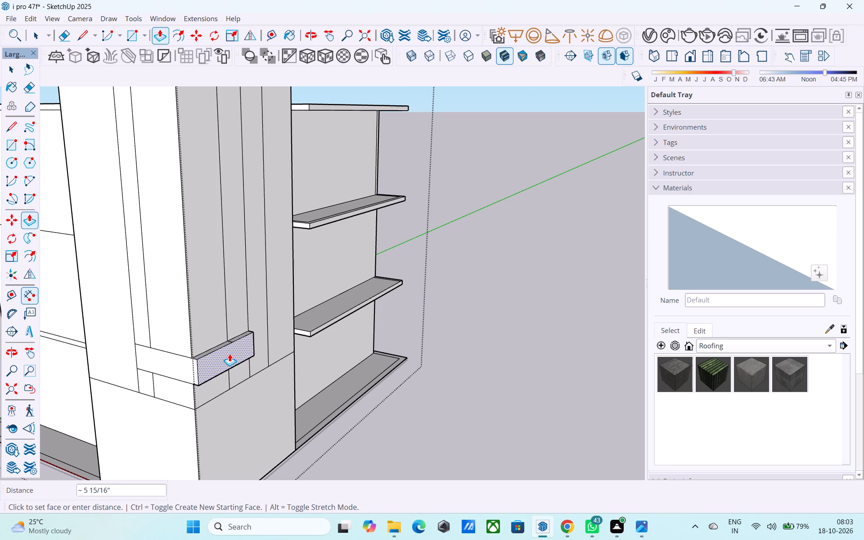
{"action": "type", "text": "36"}
{"action": "key", "text": "BackSpace"}
{"action": "key", "text": "BackSpace"}
{"action": "type", "text": "6\""}
{"action": "key", "text": "Return"}
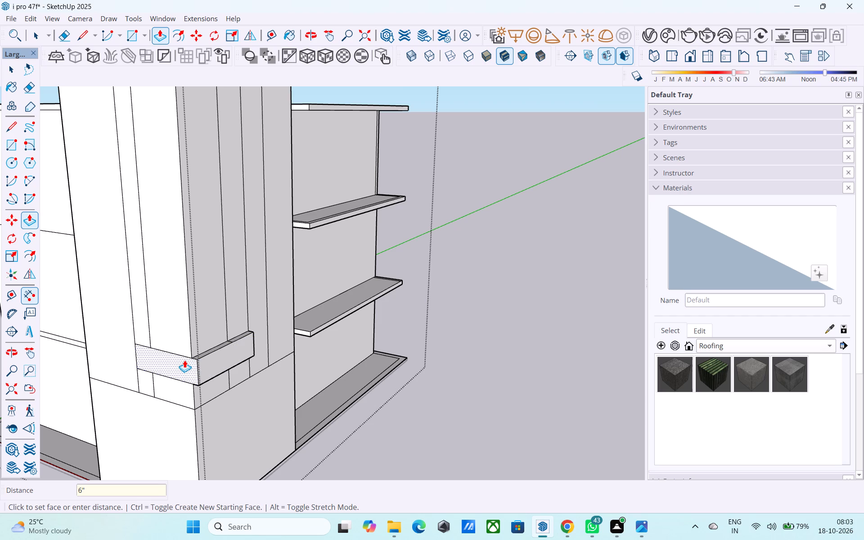
{"action": "double_click", "coordinate": [184, 360]}
Pull both outer faces of the lower corner band out by another 6".
{"action": "middle_click_drag", "start_coordinate": [184, 360], "coordinate": [186, 396]}
{"action": "scroll", "coordinate": [207, 416], "scroll_direction": "up", "scroll_amount": 3}
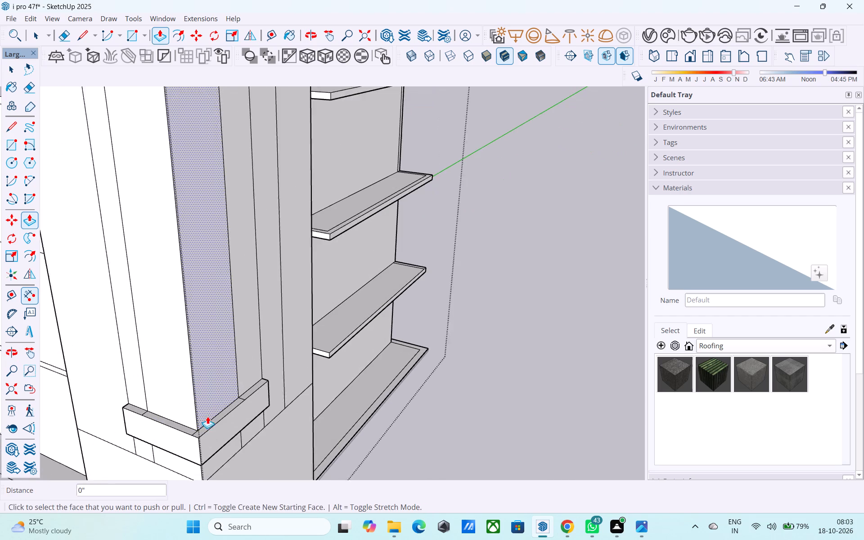
{"action": "double_click", "coordinate": [225, 422]}
{"action": "double_click", "coordinate": [191, 440]}
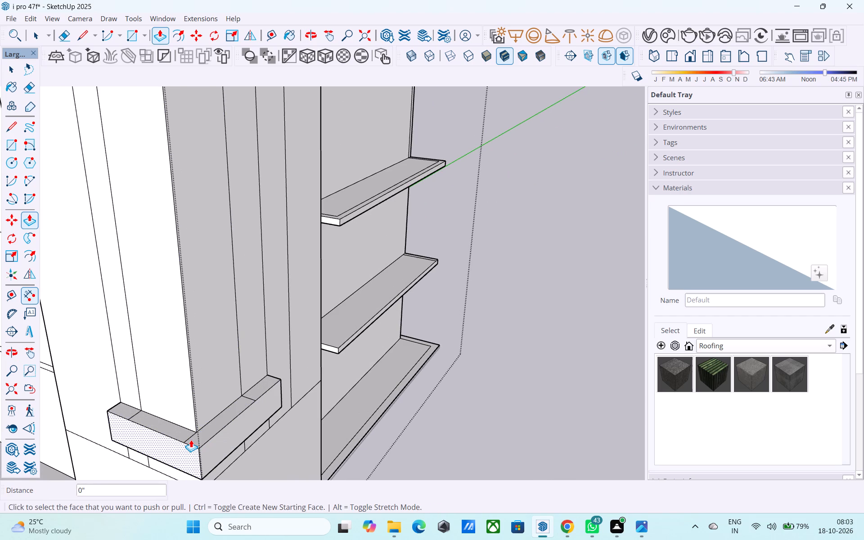
Erase the leftover seam edges on the top surface of the projecting lower corner band.
{"action": "key", "text": "e"}
{"action": "left_click_drag", "start_coordinate": [127, 414], "coordinate": [134, 414]}
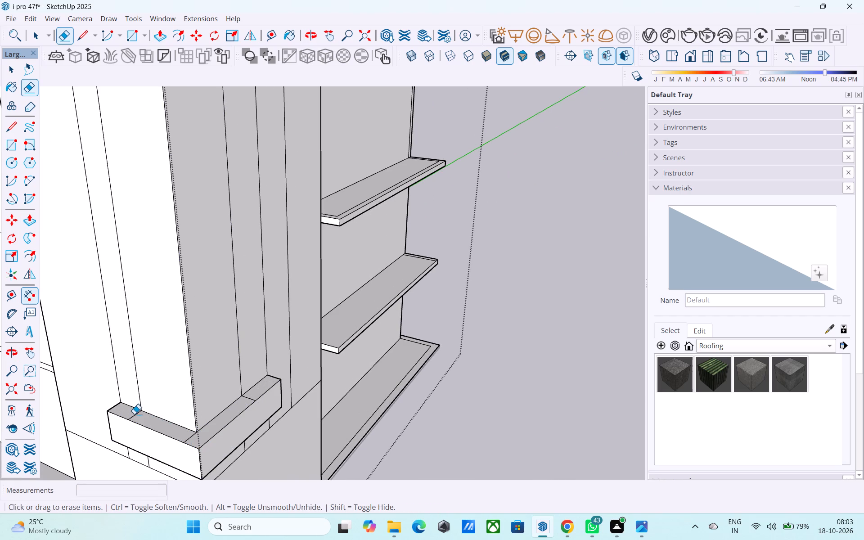
{"action": "left_click_drag", "start_coordinate": [134, 414], "coordinate": [135, 414]}
{"action": "left_click_drag", "start_coordinate": [183, 432], "coordinate": [192, 439]}
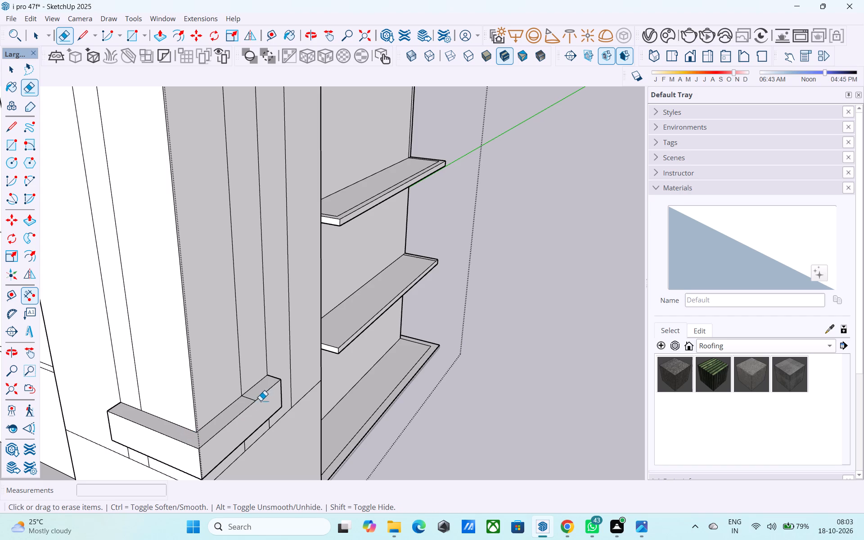
{"action": "left_click", "coordinate": [253, 395]}
Erase the dividing segments where the upper 2' band meets the side strips, merging them into an L-shaped frame on each tower face.
{"action": "scroll", "coordinate": [251, 402], "scroll_direction": "down", "scroll_amount": 5}
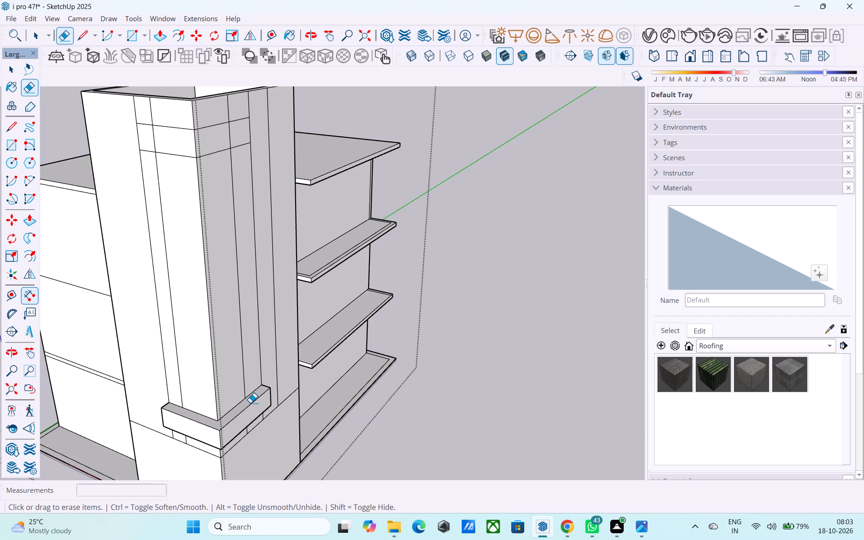
{"action": "scroll", "coordinate": [250, 403], "scroll_direction": "down", "scroll_amount": 1}
{"action": "middle_click_drag", "start_coordinate": [250, 403], "coordinate": [257, 441]}
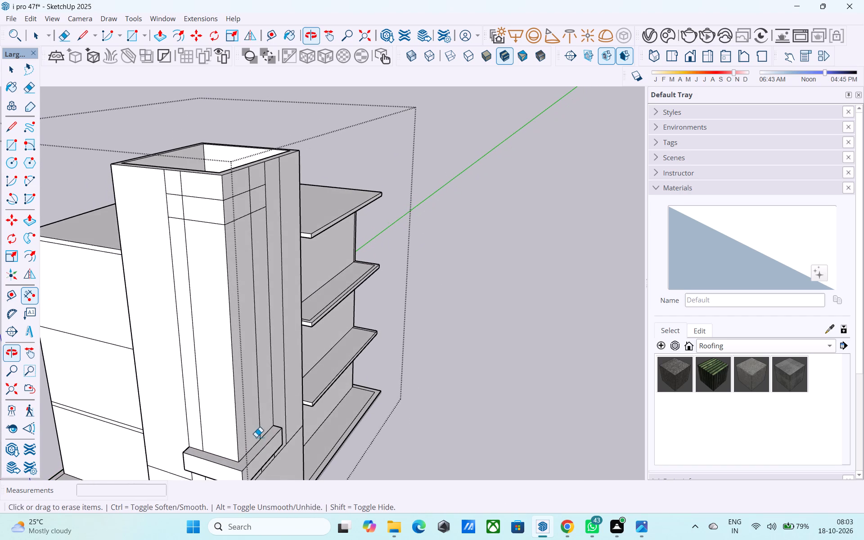
{"action": "key", "text": "space"}
{"action": "scroll", "coordinate": [179, 198], "scroll_direction": "up", "scroll_amount": 4}
{"action": "key", "text": "e"}
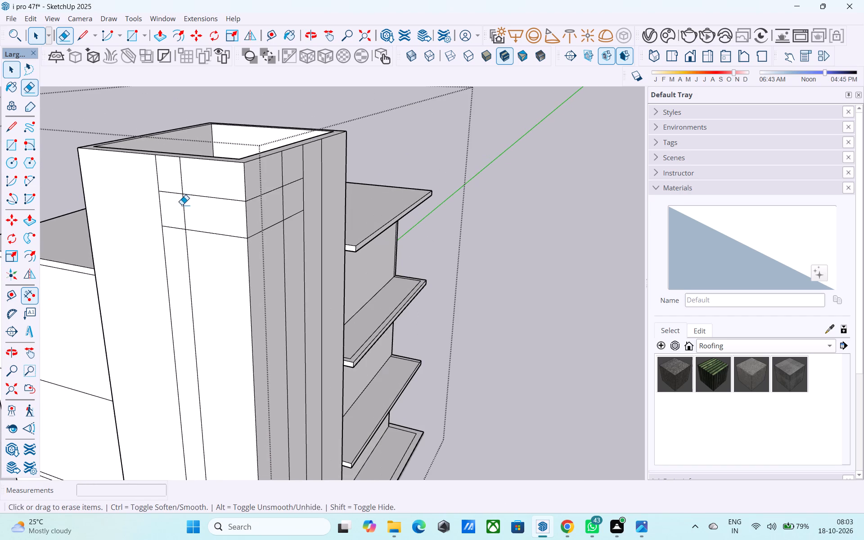
{"action": "left_click_drag", "start_coordinate": [170, 219], "coordinate": [180, 238]}
{"action": "left_click_drag", "start_coordinate": [185, 216], "coordinate": [180, 216]}
{"action": "middle_click_drag", "start_coordinate": [187, 234], "coordinate": [121, 226]}
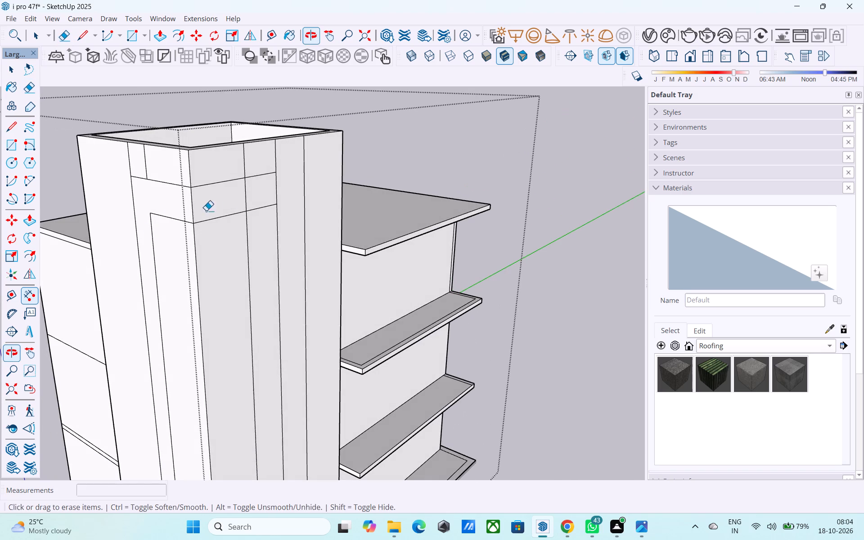
{"action": "left_click_drag", "start_coordinate": [249, 198], "coordinate": [244, 198]}
{"action": "left_click_drag", "start_coordinate": [261, 209], "coordinate": [264, 220]}
Push/Pull the L-shaped upper band and side strip outward 1' on both tower faces.
{"action": "key", "text": "space"}
{"action": "left_click", "coordinate": [264, 221]}
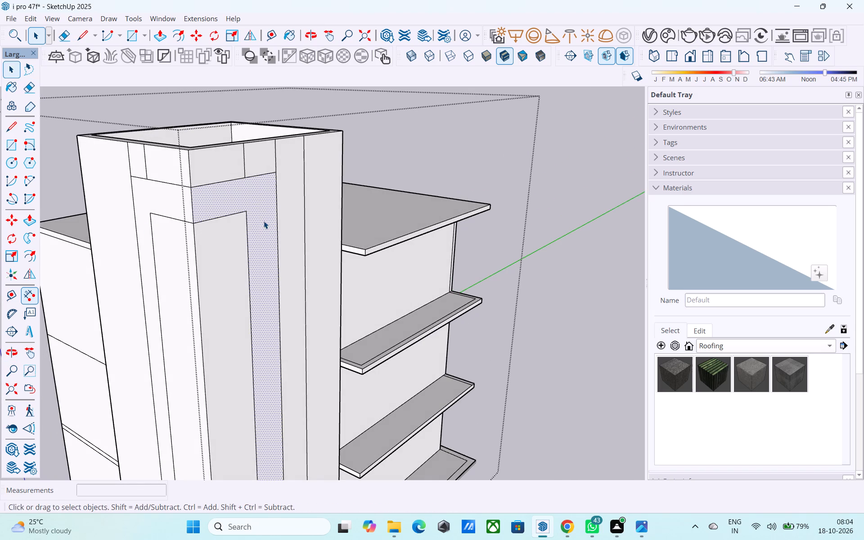
{"action": "key", "text": "p"}
{"action": "left_click", "coordinate": [264, 221]}
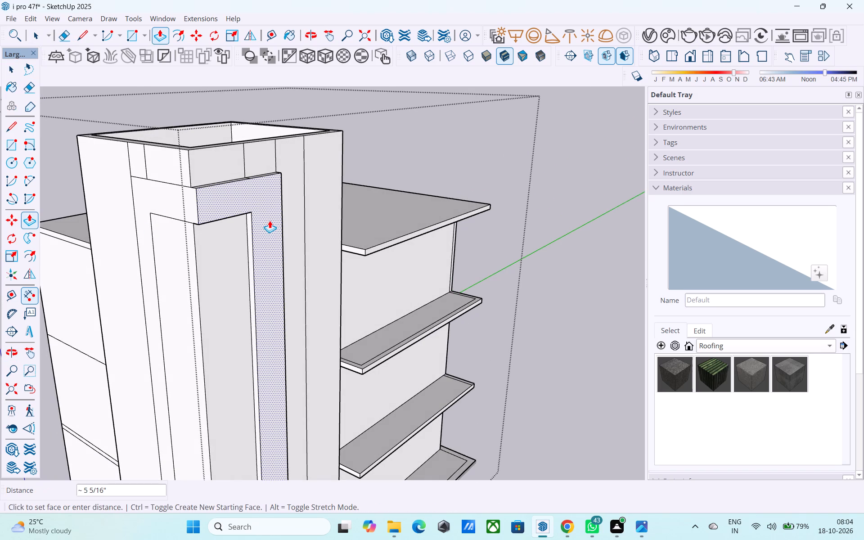
{"action": "type", "text": "1'"}
{"action": "key", "text": "Return"}
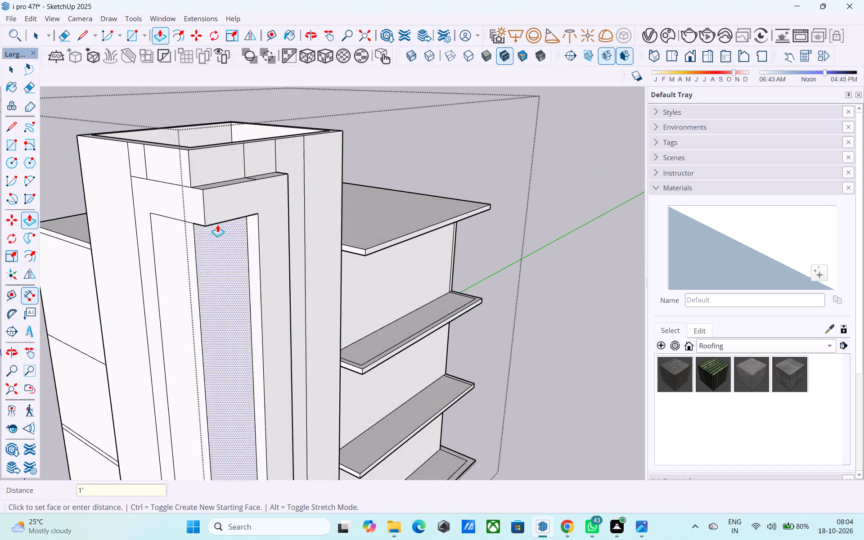
{"action": "double_click", "coordinate": [184, 198]}
Erase the leftover seams on top of the projecting frame and the stray vertical edges on the tower walls above it.
{"action": "scroll", "coordinate": [184, 198], "scroll_direction": "down", "scroll_amount": 5}
{"action": "middle_click_drag", "start_coordinate": [193, 258], "coordinate": [187, 189]}
{"action": "scroll", "coordinate": [188, 189], "scroll_direction": "down", "scroll_amount": 2}
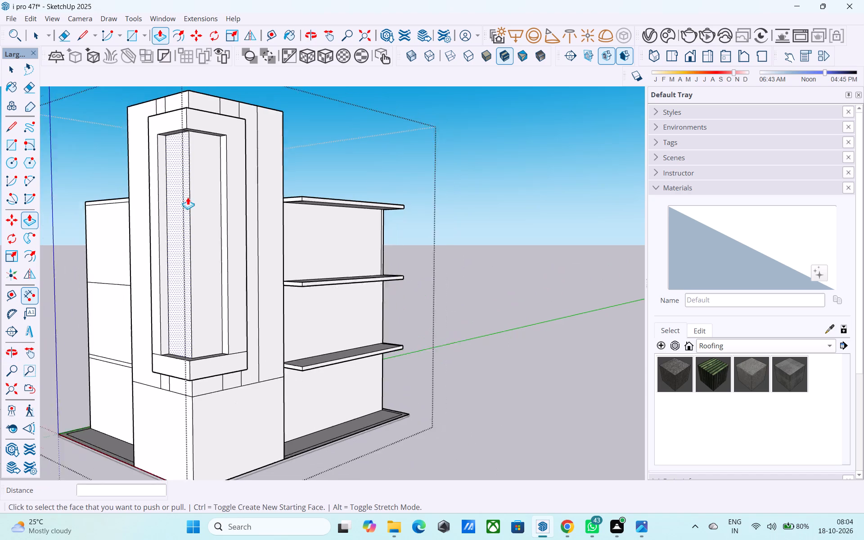
{"action": "scroll", "coordinate": [175, 330], "scroll_direction": "down", "scroll_amount": 3}
{"action": "middle_click_drag", "start_coordinate": [177, 331], "coordinate": [202, 328]}
{"action": "middle_click_drag", "start_coordinate": [180, 333], "coordinate": [227, 358]}
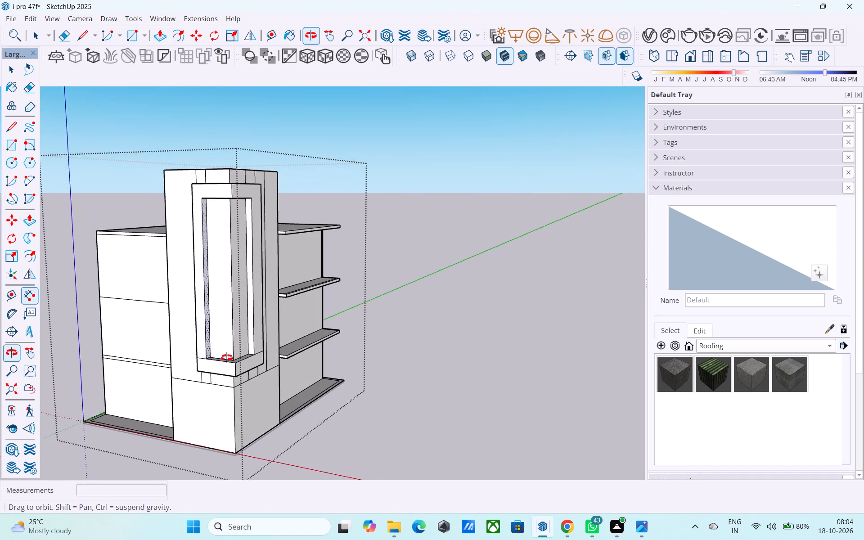
{"action": "middle_click_drag", "start_coordinate": [227, 358], "coordinate": [229, 360]}
{"action": "middle_click_drag", "start_coordinate": [229, 354], "coordinate": [265, 389]}
{"action": "key", "text": "e"}
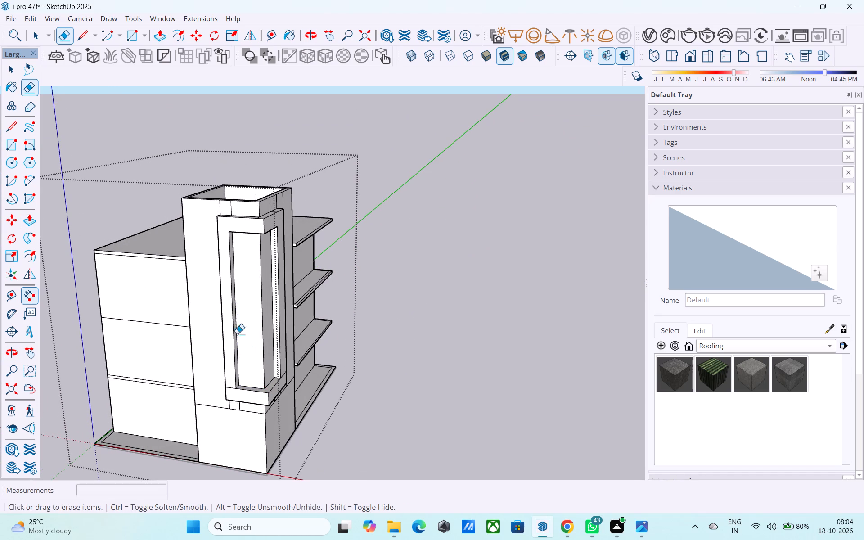
{"action": "scroll", "coordinate": [234, 206], "scroll_direction": "up", "scroll_amount": 8}
{"action": "left_click_drag", "start_coordinate": [234, 207], "coordinate": [196, 216]}
{"action": "middle_click_drag", "start_coordinate": [219, 231], "coordinate": [215, 251]}
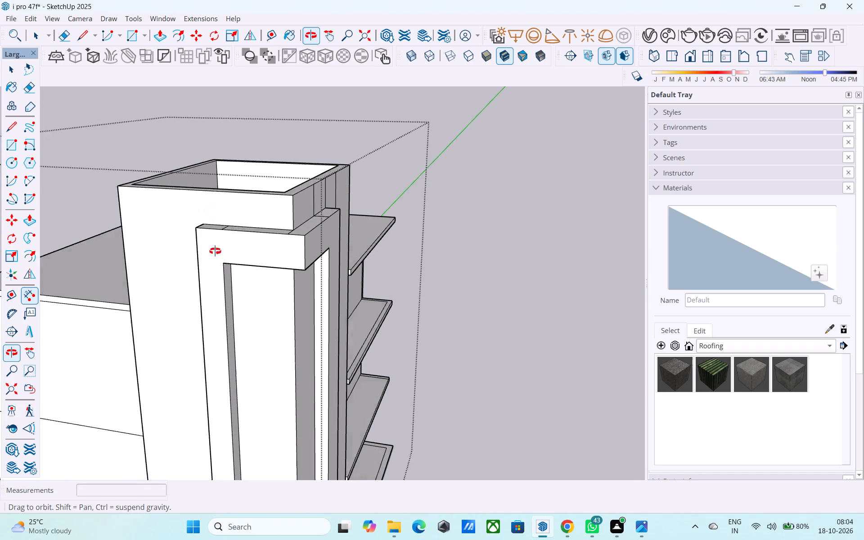
{"action": "middle_click_drag", "start_coordinate": [215, 251], "coordinate": [171, 398]}
{"action": "scroll", "coordinate": [273, 221], "scroll_direction": "up", "scroll_amount": 4}
{"action": "left_click_drag", "start_coordinate": [216, 185], "coordinate": [207, 183]}
{"action": "scroll", "coordinate": [198, 196], "scroll_direction": "down", "scroll_amount": 4}
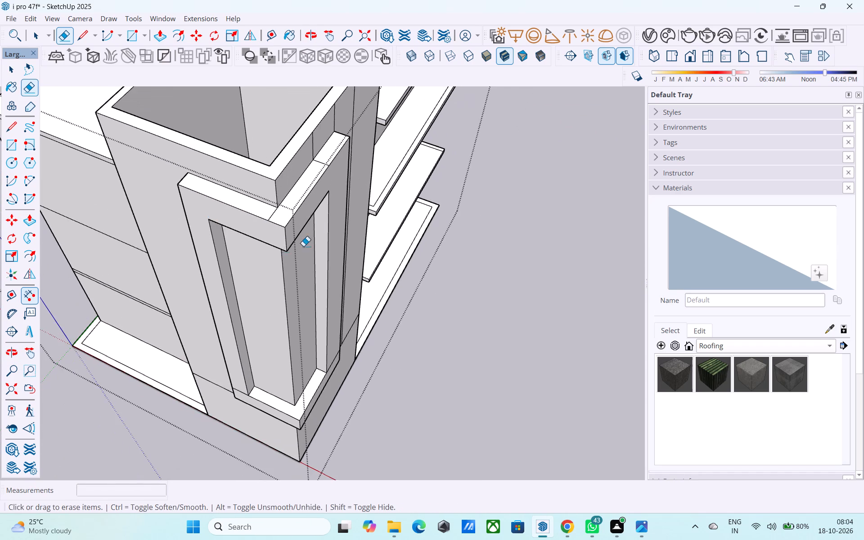
{"action": "scroll", "coordinate": [316, 221], "scroll_direction": "up", "scroll_amount": 10}
{"action": "left_click_drag", "start_coordinate": [233, 209], "coordinate": [227, 206]}
{"action": "scroll", "coordinate": [240, 300], "scroll_direction": "down", "scroll_amount": 9}
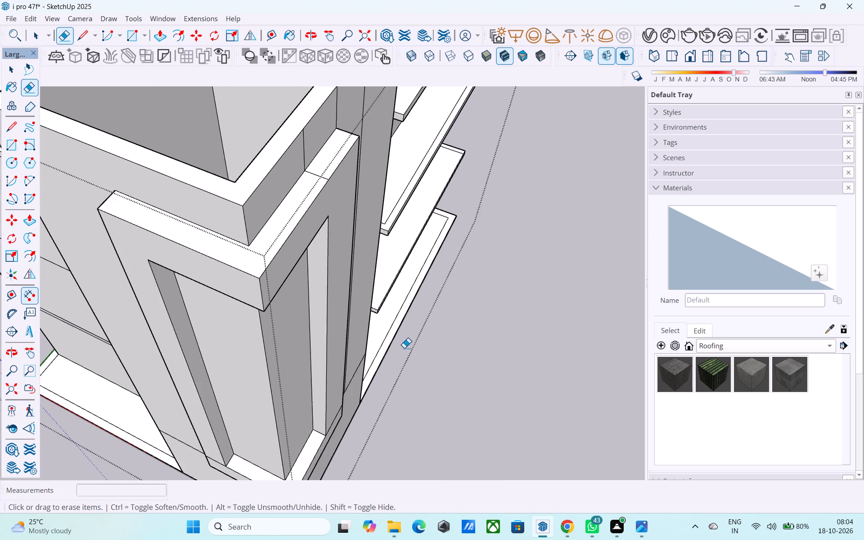
{"action": "scroll", "coordinate": [352, 238], "scroll_direction": "up", "scroll_amount": 5}
{"action": "middle_click_drag", "start_coordinate": [352, 257], "coordinate": [311, 268]}
{"action": "scroll", "coordinate": [343, 286], "scroll_direction": "up", "scroll_amount": 2}
{"action": "scroll", "coordinate": [352, 287], "scroll_direction": "down", "scroll_amount": 1}
{"action": "scroll", "coordinate": [352, 287], "scroll_direction": "up", "scroll_amount": 7}
{"action": "left_click_drag", "start_coordinate": [367, 281], "coordinate": [375, 274]}
{"action": "left_click_drag", "start_coordinate": [359, 250], "coordinate": [363, 238]}
{"action": "scroll", "coordinate": [364, 242], "scroll_direction": "down", "scroll_amount": 10}
Erase the vertical edges below the lower band and its underside seam on the tower face beside the overhanging slabs.
{"action": "middle_click_drag", "start_coordinate": [357, 308], "coordinate": [339, 181]}
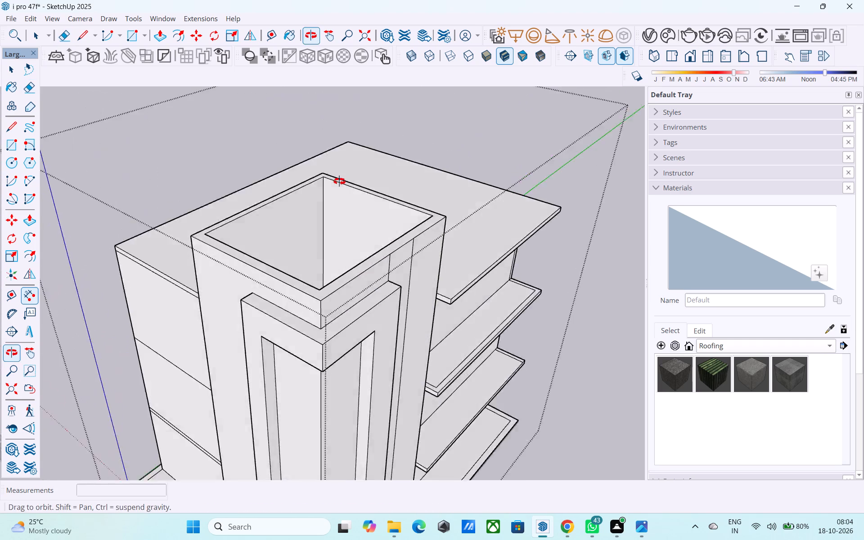
{"action": "middle_click_drag", "start_coordinate": [339, 181], "coordinate": [339, 177]}
{"action": "scroll", "coordinate": [328, 171], "scroll_direction": "down", "scroll_amount": 4}
{"action": "scroll", "coordinate": [145, 304], "scroll_direction": "down", "scroll_amount": 6}
{"action": "scroll", "coordinate": [306, 410], "scroll_direction": "up", "scroll_amount": 6}
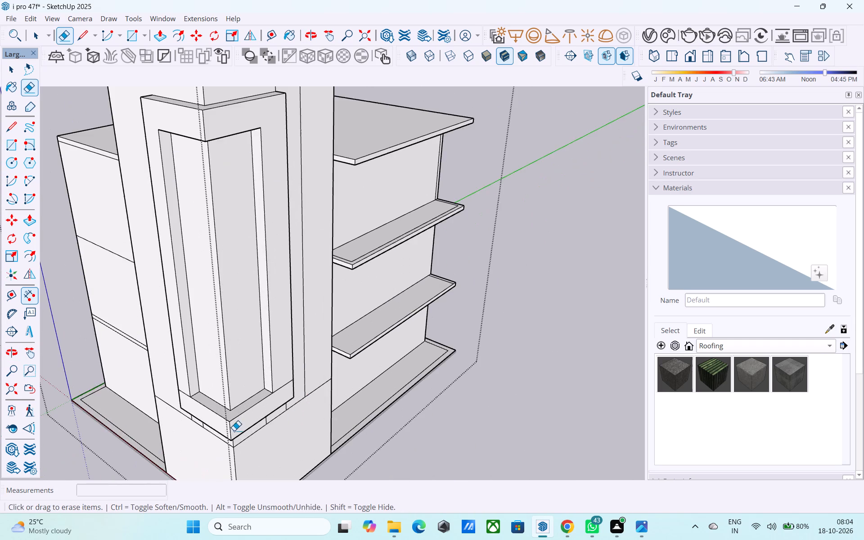
{"action": "middle_click_drag", "start_coordinate": [231, 431], "coordinate": [229, 369]}
{"action": "scroll", "coordinate": [236, 373], "scroll_direction": "up", "scroll_amount": 11}
{"action": "middle_click_drag", "start_coordinate": [238, 316], "coordinate": [139, 196]}
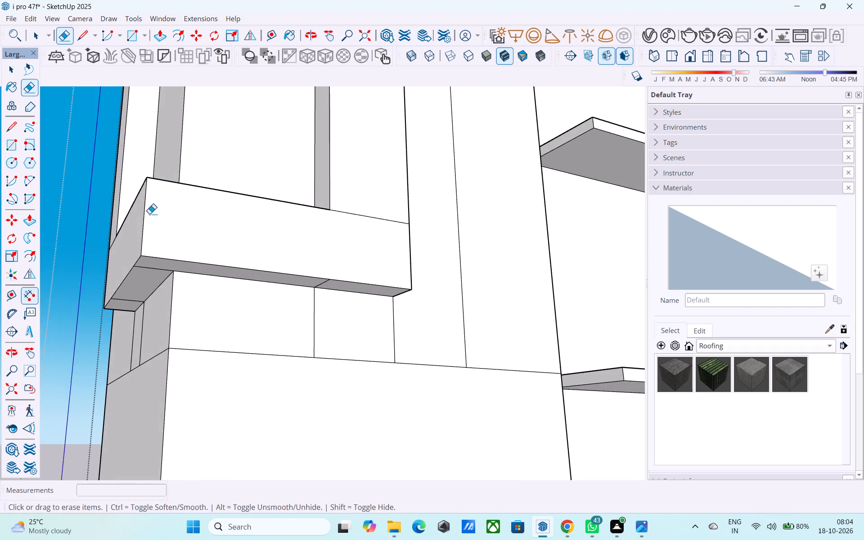
{"action": "middle_click_drag", "start_coordinate": [297, 322], "coordinate": [270, 310]}
{"action": "left_click_drag", "start_coordinate": [399, 316], "coordinate": [409, 320]}
{"action": "left_click_drag", "start_coordinate": [335, 319], "coordinate": [300, 314]}
{"action": "middle_click_drag", "start_coordinate": [305, 309], "coordinate": [299, 288]}
{"action": "scroll", "coordinate": [306, 283], "scroll_direction": "up", "scroll_amount": 7}
{"action": "left_click", "coordinate": [331, 284]}
{"action": "scroll", "coordinate": [411, 306], "scroll_direction": "down", "scroll_amount": 4}
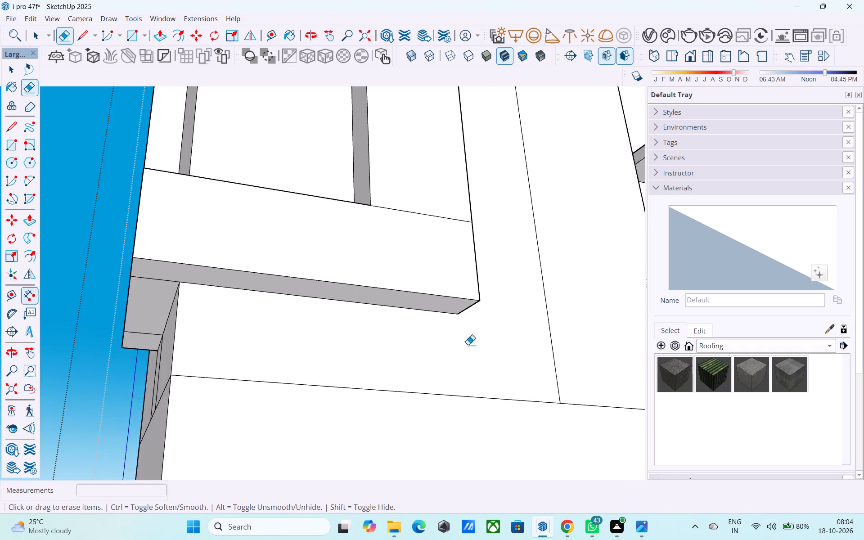
Erase the underside seams and the vertical wall edges below the lower band on the other tower face, including the corner seam.
{"action": "scroll", "coordinate": [468, 345], "scroll_direction": "down", "scroll_amount": 6}
{"action": "middle_click_drag", "start_coordinate": [302, 357], "coordinate": [328, 337]}
{"action": "scroll", "coordinate": [250, 355], "scroll_direction": "up", "scroll_amount": 11}
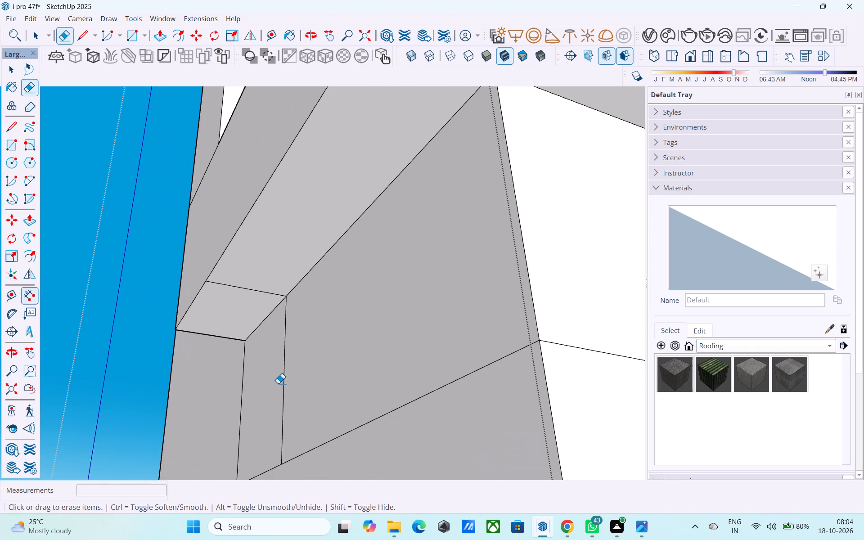
{"action": "left_click_drag", "start_coordinate": [283, 385], "coordinate": [291, 391]}
{"action": "left_click", "coordinate": [256, 293]}
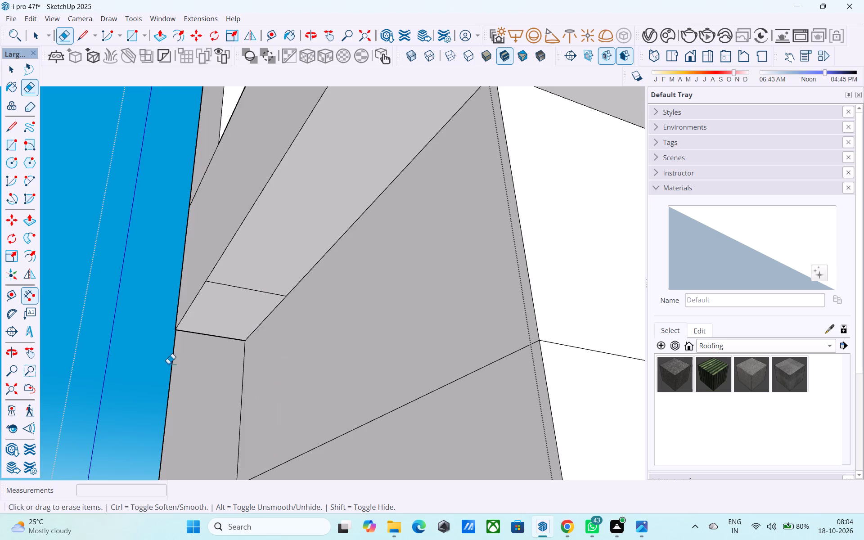
{"action": "left_click", "coordinate": [247, 306]}
{"action": "left_click_drag", "start_coordinate": [251, 286], "coordinate": [250, 292]}
{"action": "scroll", "coordinate": [197, 333], "scroll_direction": "down", "scroll_amount": 5}
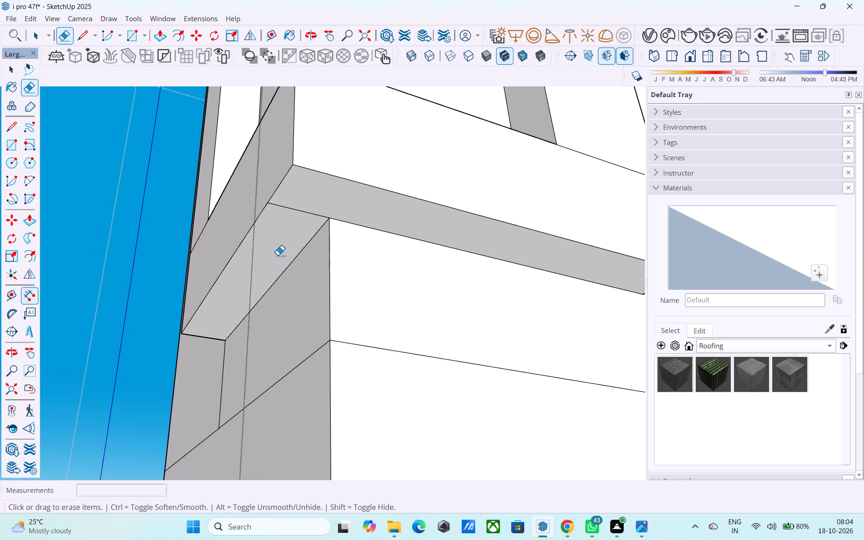
{"action": "left_click_drag", "start_coordinate": [310, 209], "coordinate": [301, 230]}
{"action": "scroll", "coordinate": [242, 319], "scroll_direction": "down", "scroll_amount": 10}
{"action": "middle_click_drag", "start_coordinate": [318, 306], "coordinate": [540, 375]}
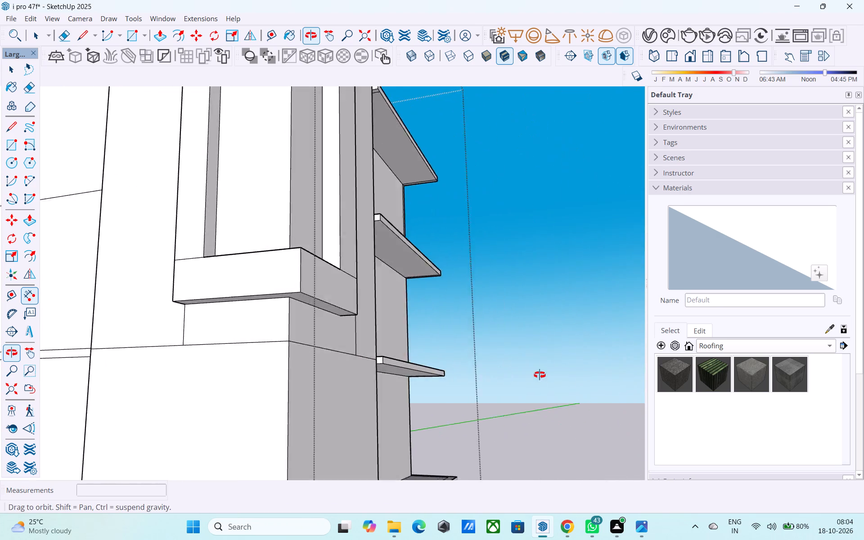
{"action": "middle_click_drag", "start_coordinate": [540, 375], "coordinate": [544, 378]}
{"action": "middle_click_drag", "start_coordinate": [379, 366], "coordinate": [276, 394]}
{"action": "scroll", "coordinate": [486, 313], "scroll_direction": "down", "scroll_amount": 7}
{"action": "middle_click_drag", "start_coordinate": [228, 347], "coordinate": [310, 357]}
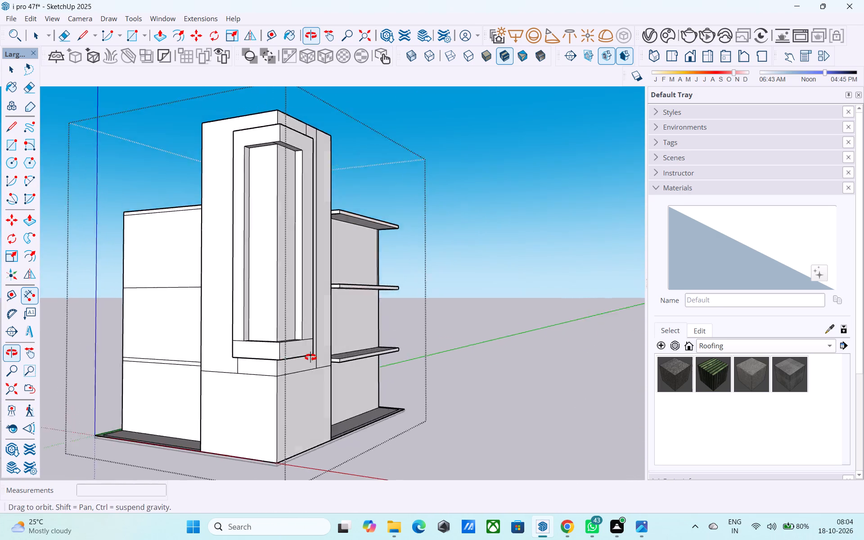
{"action": "middle_click_drag", "start_coordinate": [310, 357], "coordinate": [391, 361]}
{"action": "scroll", "coordinate": [342, 372], "scroll_direction": "up", "scroll_amount": 4}
{"action": "left_click_drag", "start_coordinate": [331, 377], "coordinate": [324, 373]}
Erase the seams where the lower band meets the side strips, merging the frame front on both tower faces.
{"action": "scroll", "coordinate": [308, 379], "scroll_direction": "down", "scroll_amount": 5}
{"action": "middle_click_drag", "start_coordinate": [308, 380], "coordinate": [283, 480]}
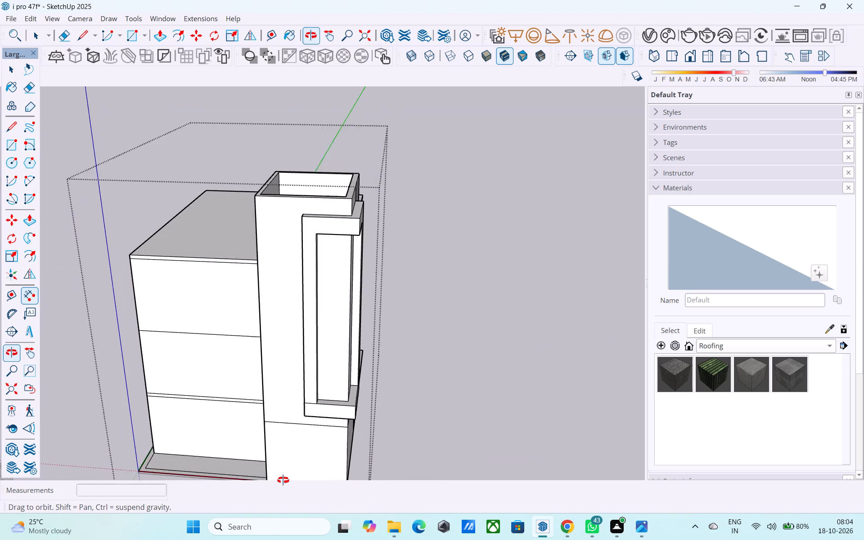
{"action": "middle_click_drag", "start_coordinate": [283, 480], "coordinate": [261, 477]}
{"action": "scroll", "coordinate": [283, 425], "scroll_direction": "up", "scroll_amount": 7}
{"action": "left_click_drag", "start_coordinate": [310, 376], "coordinate": [314, 381]}
{"action": "scroll", "coordinate": [229, 401], "scroll_direction": "down", "scroll_amount": 4}
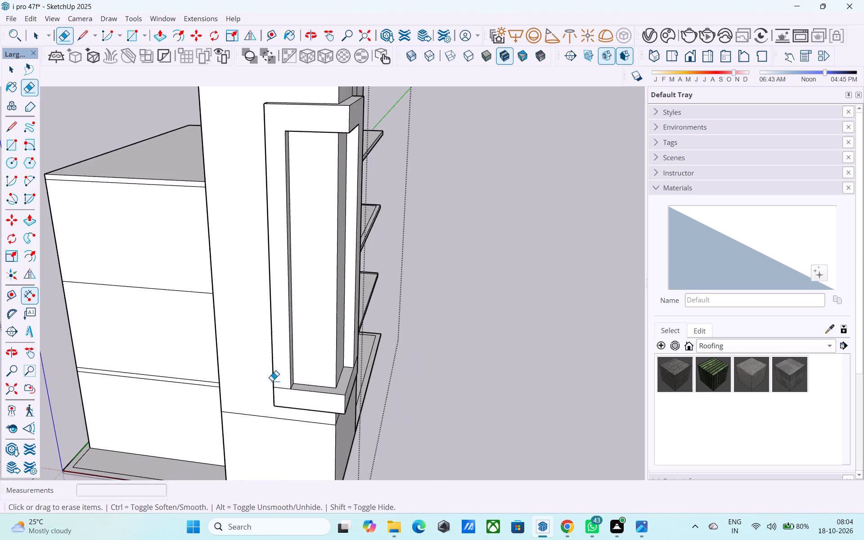
{"action": "scroll", "coordinate": [273, 381], "scroll_direction": "up", "scroll_amount": 6}
{"action": "left_click_drag", "start_coordinate": [287, 391], "coordinate": [288, 399]}
{"action": "scroll", "coordinate": [282, 403], "scroll_direction": "down", "scroll_amount": 10}
{"action": "middle_click_drag", "start_coordinate": [256, 398], "coordinate": [166, 401]}
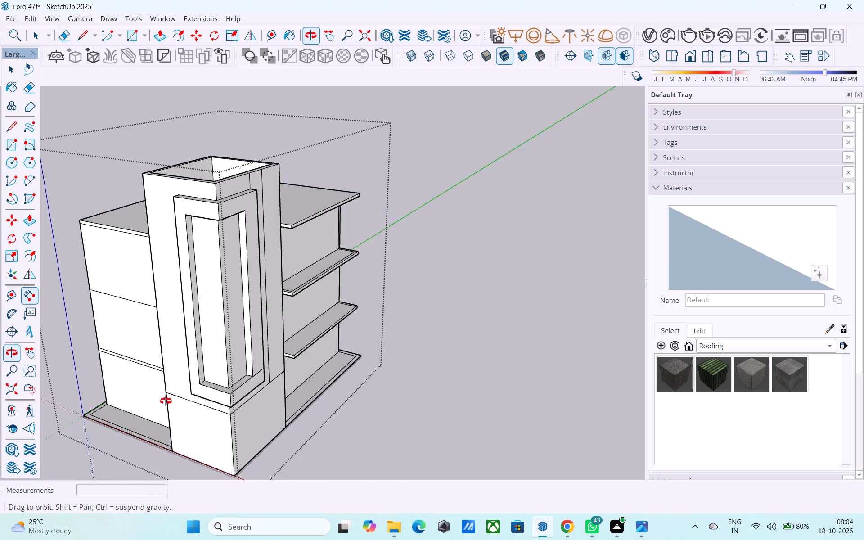
{"action": "middle_click_drag", "start_coordinate": [166, 401], "coordinate": [144, 407]}
{"action": "scroll", "coordinate": [193, 388], "scroll_direction": "up", "scroll_amount": 6}
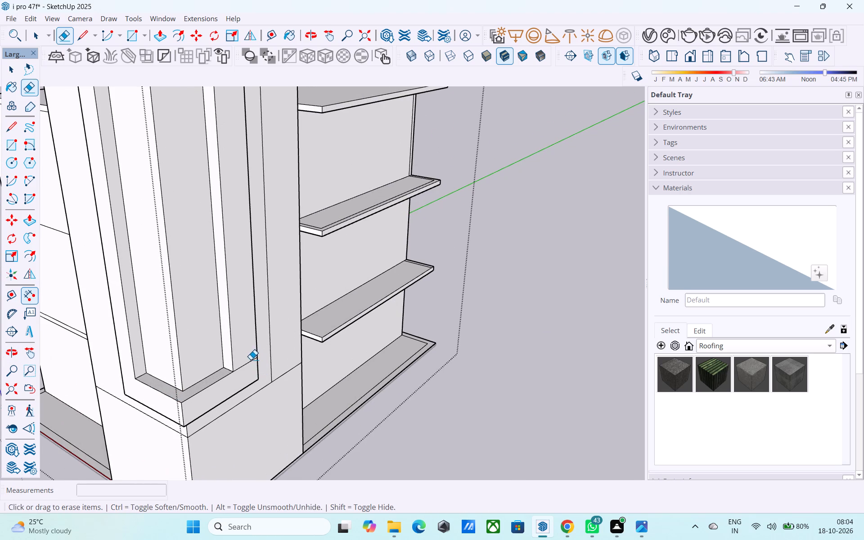
{"action": "left_click_drag", "start_coordinate": [251, 360], "coordinate": [251, 369]}
{"action": "scroll", "coordinate": [256, 398], "scroll_direction": "down", "scroll_amount": 7}
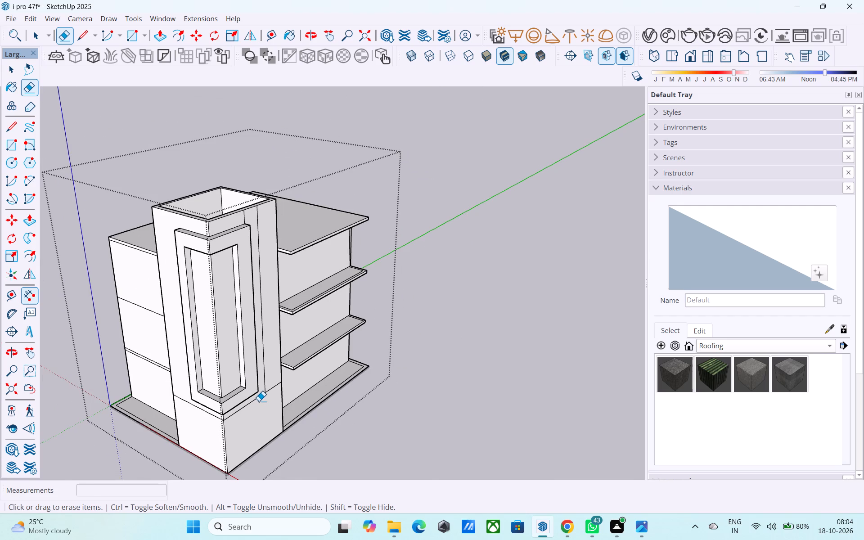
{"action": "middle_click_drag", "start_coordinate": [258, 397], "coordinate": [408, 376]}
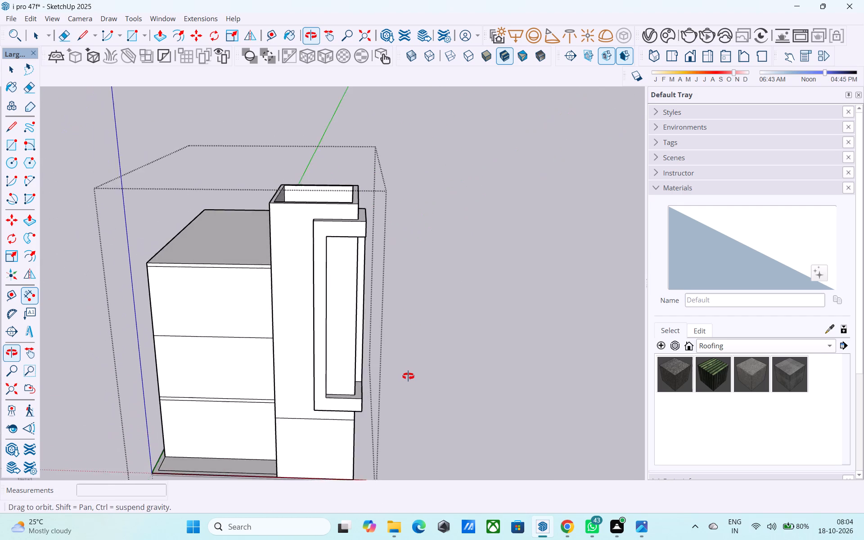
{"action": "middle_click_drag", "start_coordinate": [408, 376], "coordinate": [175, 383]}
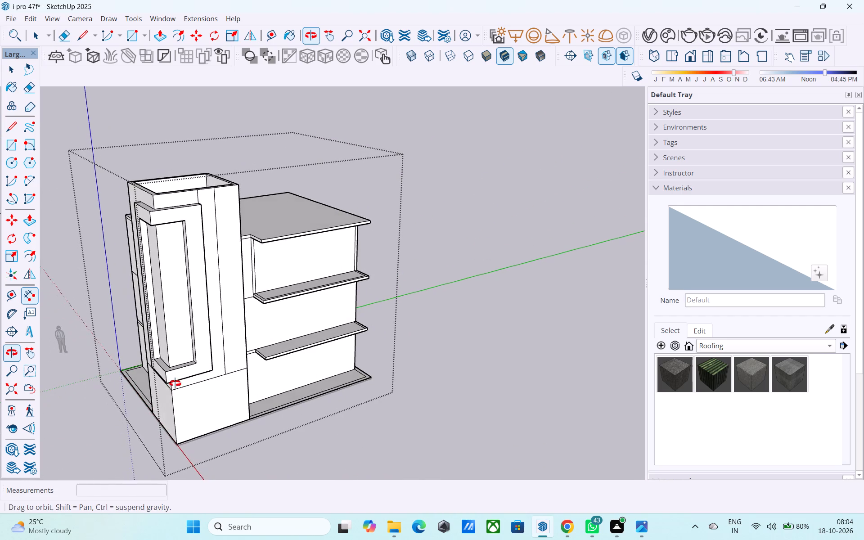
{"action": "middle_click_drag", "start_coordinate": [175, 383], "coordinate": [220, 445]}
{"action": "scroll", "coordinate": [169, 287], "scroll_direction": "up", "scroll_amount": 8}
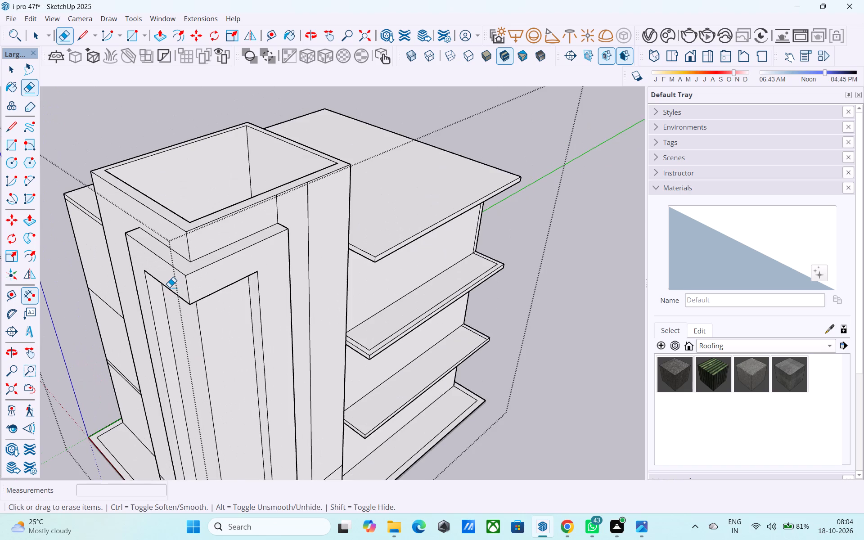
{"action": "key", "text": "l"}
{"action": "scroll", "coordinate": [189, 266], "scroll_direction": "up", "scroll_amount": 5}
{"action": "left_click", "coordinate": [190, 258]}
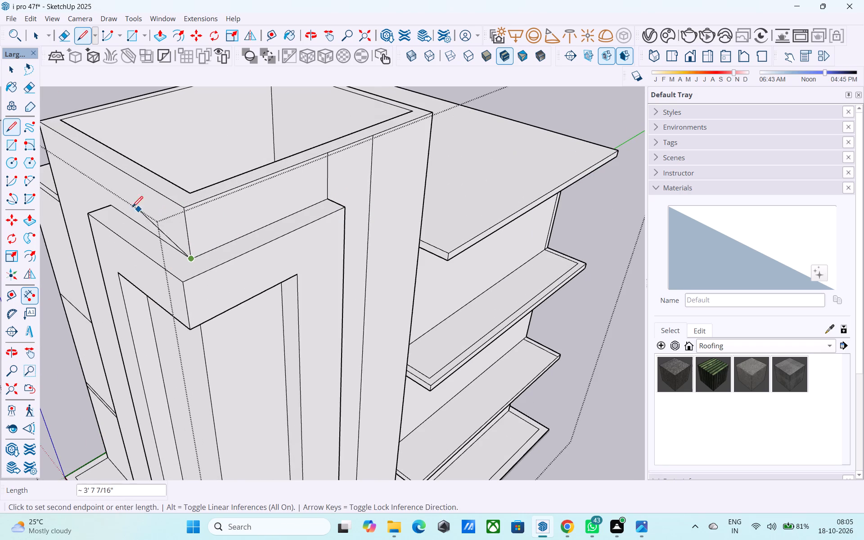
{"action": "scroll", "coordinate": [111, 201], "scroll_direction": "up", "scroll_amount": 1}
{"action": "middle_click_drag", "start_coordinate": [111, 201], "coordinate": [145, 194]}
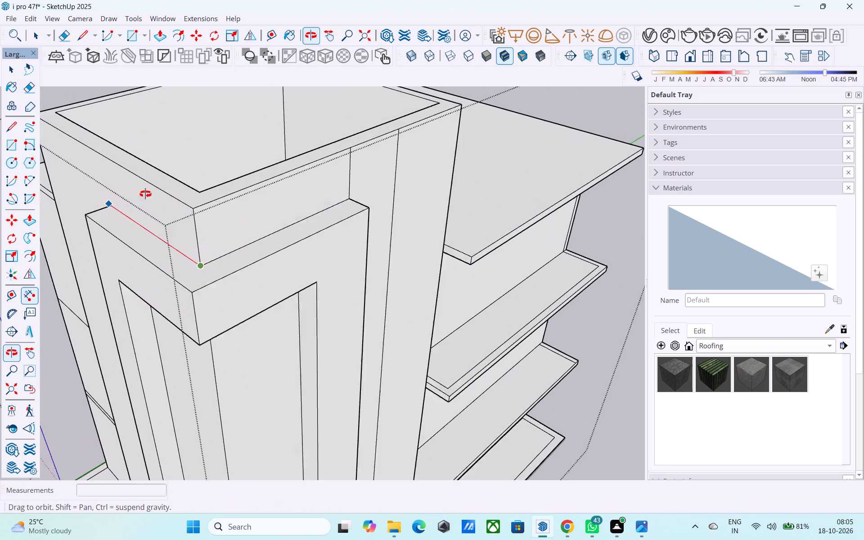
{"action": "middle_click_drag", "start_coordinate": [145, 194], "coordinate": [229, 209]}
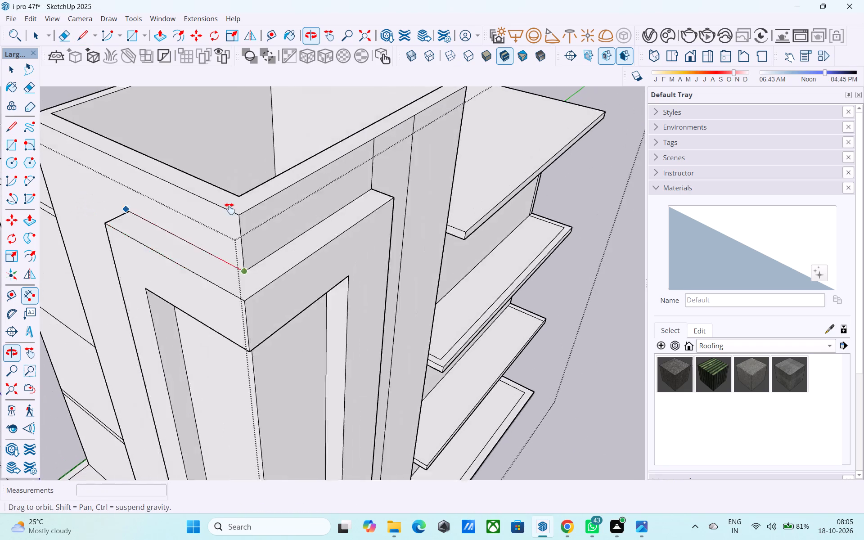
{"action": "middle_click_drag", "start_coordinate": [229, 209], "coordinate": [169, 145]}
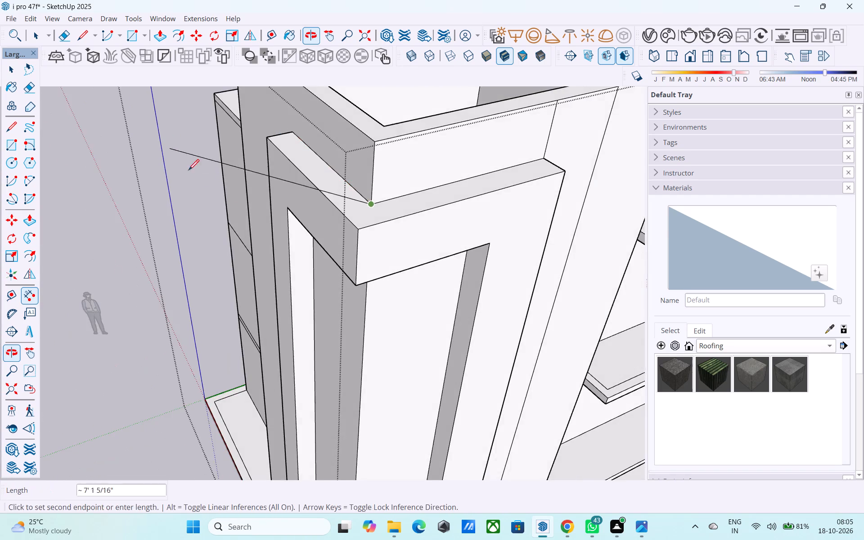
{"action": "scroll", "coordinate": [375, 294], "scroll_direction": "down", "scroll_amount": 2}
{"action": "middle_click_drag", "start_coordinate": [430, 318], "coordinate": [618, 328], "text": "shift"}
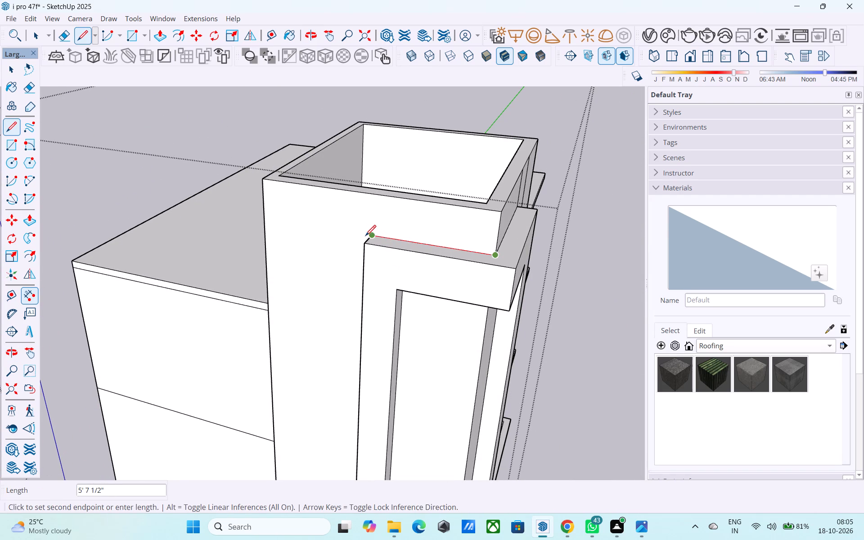
Measure with the Line tool along the tower's top edge from the corner to its midpoint, and from there down to the projecting frame.
{"action": "key", "text": "l"}
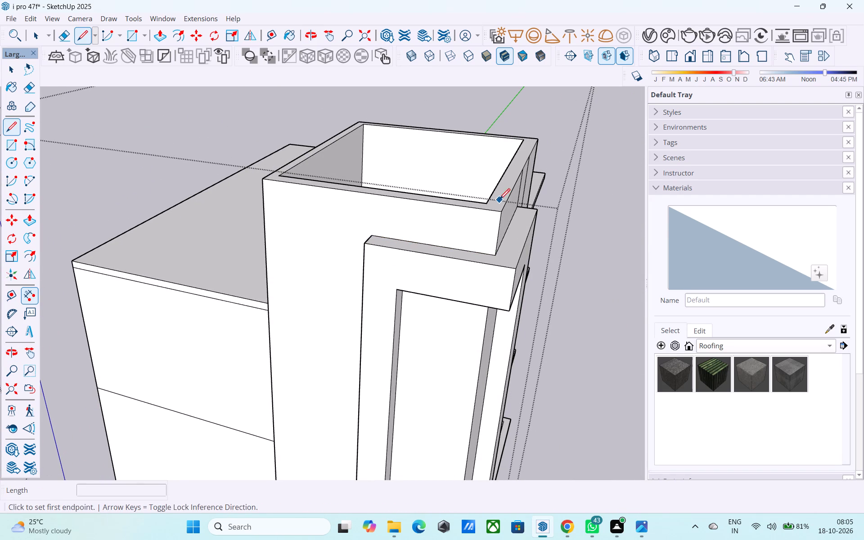
{"action": "left_click", "coordinate": [504, 208]}
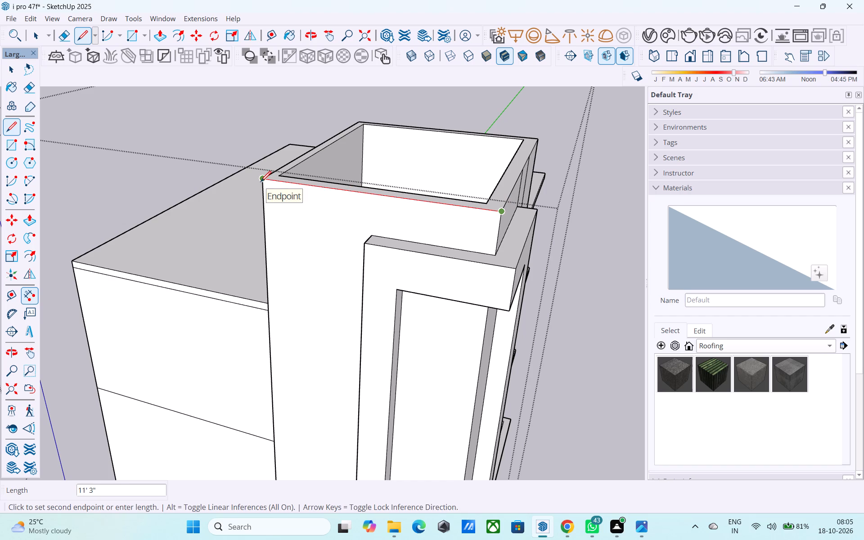
{"action": "left_click", "coordinate": [380, 193]}
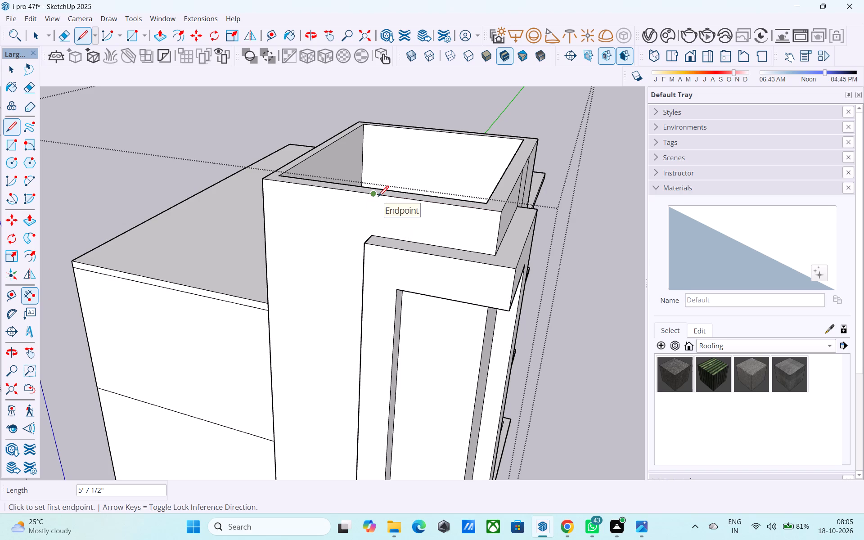
{"action": "scroll", "coordinate": [382, 201], "scroll_direction": "up", "scroll_amount": 5}
{"action": "left_click", "coordinate": [365, 189]}
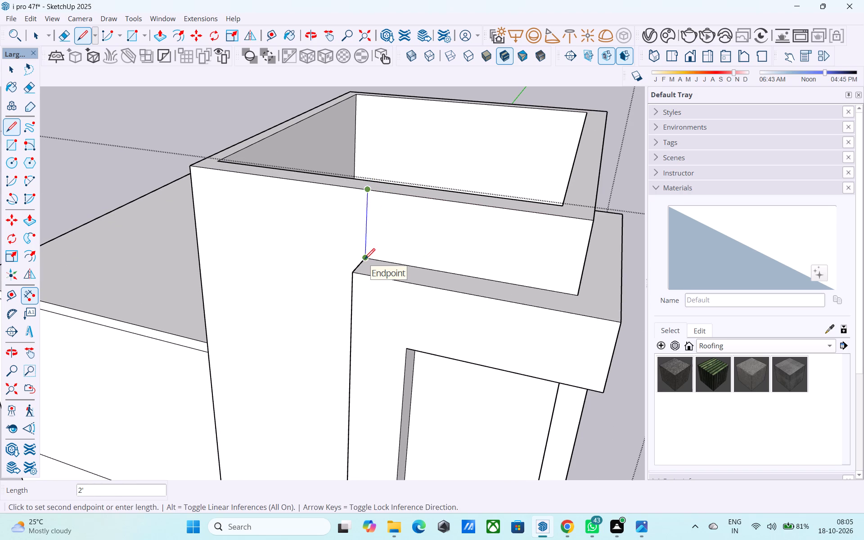
{"action": "scroll", "coordinate": [360, 261], "scroll_direction": "down", "scroll_amount": 10}
{"action": "key", "text": "space"}
{"action": "middle_click_drag", "start_coordinate": [368, 290], "coordinate": [126, 225]}
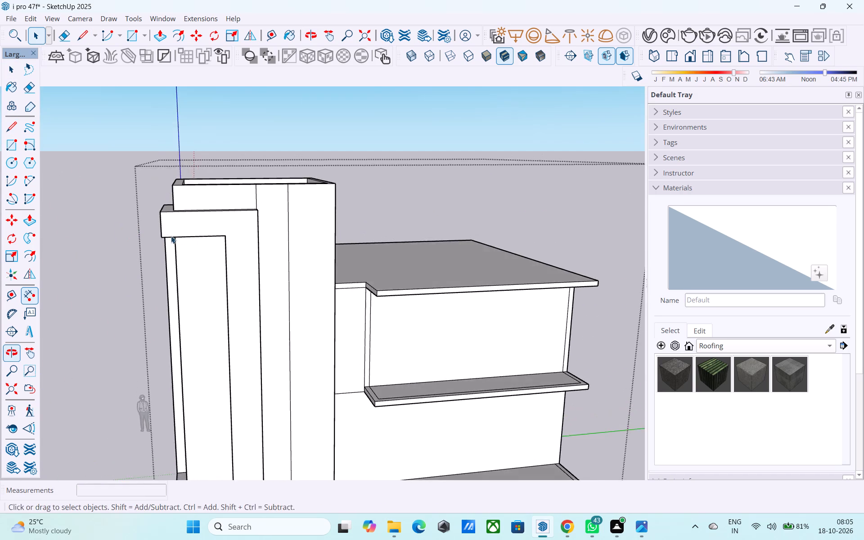
Measure the width of the projecting frame's side strip on the tower face beside the overhanging slabs.
{"action": "scroll", "coordinate": [183, 238], "scroll_direction": "down", "scroll_amount": 5}
{"action": "middle_click_drag", "start_coordinate": [176, 282], "coordinate": [318, 169]}
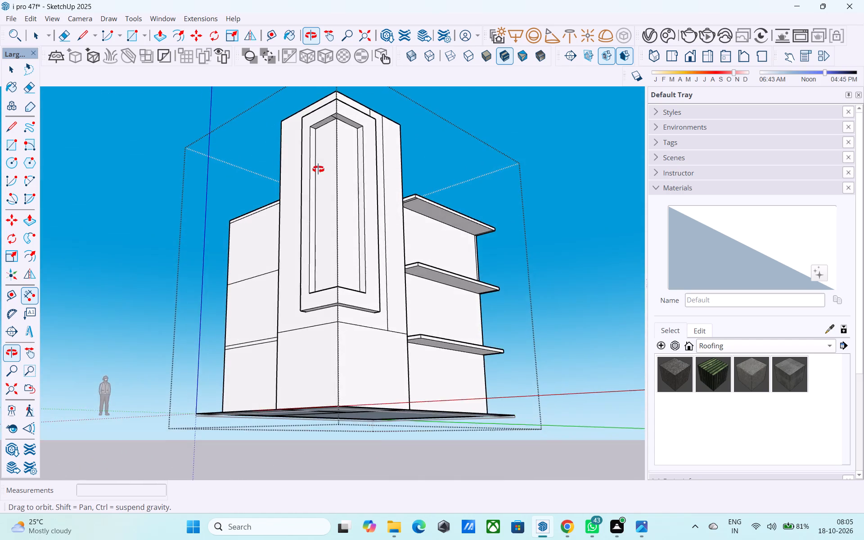
{"action": "middle_click_drag", "start_coordinate": [318, 169], "coordinate": [243, 288]}
{"action": "scroll", "coordinate": [269, 254], "scroll_direction": "down", "scroll_amount": 1}
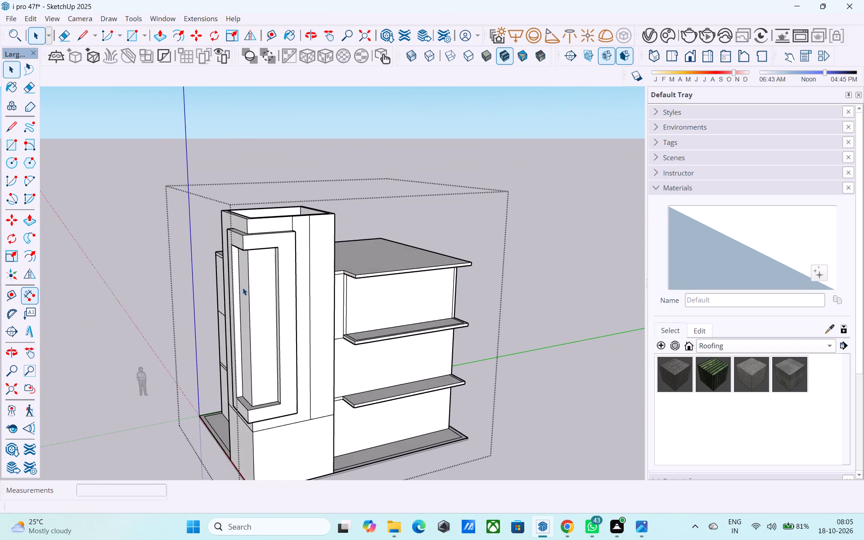
{"action": "key", "text": "l"}
{"action": "scroll", "coordinate": [287, 250], "scroll_direction": "up", "scroll_amount": 7}
{"action": "left_click", "coordinate": [272, 248]}
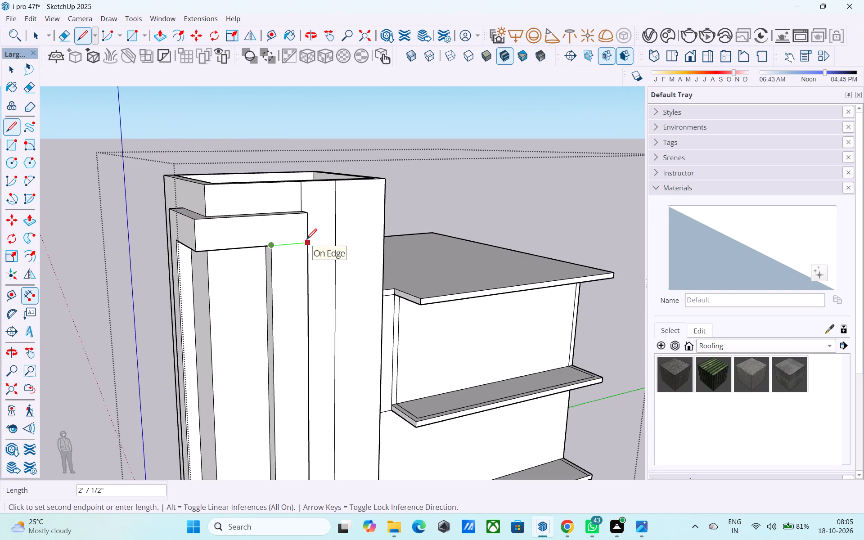
{"action": "key", "text": "space"}
Draw a vertical line about 27' long down the middle of the frame's outer side face, on the tower face away from the slabs.
{"action": "middle_click_drag", "start_coordinate": [306, 240], "coordinate": [321, 263]}
{"action": "middle_click_drag", "start_coordinate": [258, 280], "coordinate": [481, 252]}
{"action": "scroll", "coordinate": [463, 251], "scroll_direction": "down", "scroll_amount": 3}
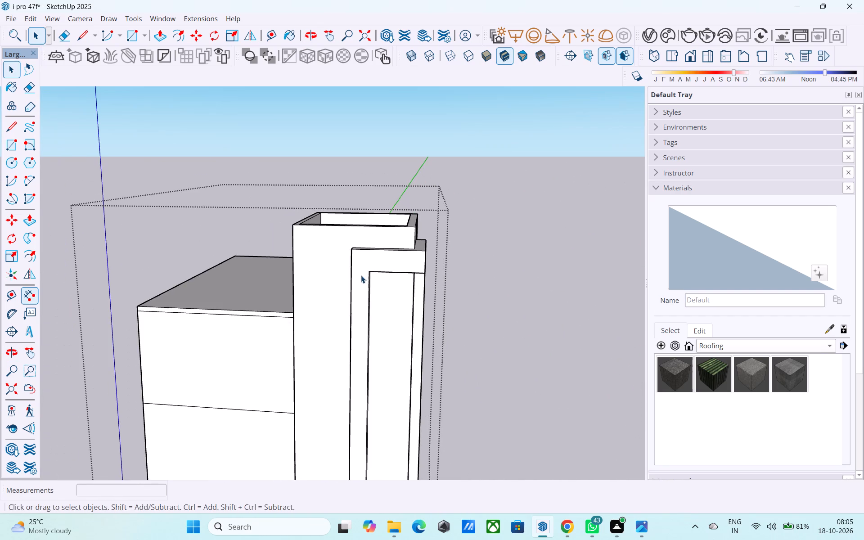
{"action": "middle_click_drag", "start_coordinate": [361, 275], "coordinate": [517, 265]}
{"action": "scroll", "coordinate": [524, 262], "scroll_direction": "up", "scroll_amount": 2}
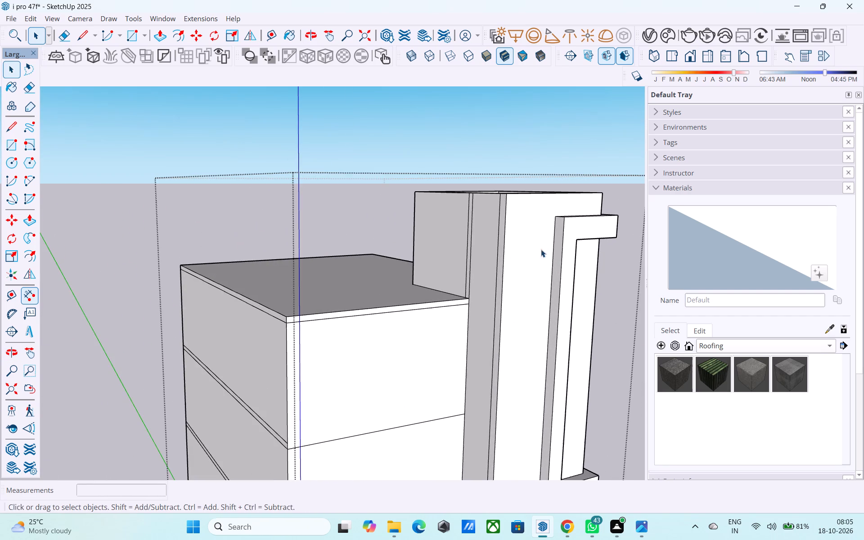
{"action": "scroll", "coordinate": [563, 220], "scroll_direction": "up", "scroll_amount": 3}
{"action": "key", "text": "l"}
{"action": "scroll", "coordinate": [563, 220], "scroll_direction": "up", "scroll_amount": 7}
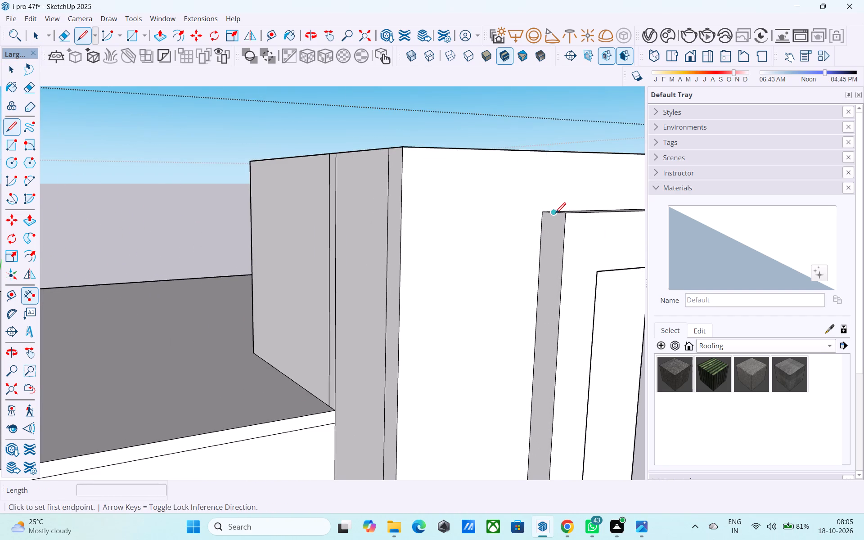
{"action": "left_click", "coordinate": [555, 214]}
{"action": "scroll", "coordinate": [555, 213], "scroll_direction": "down", "scroll_amount": 13}
{"action": "middle_click_drag", "start_coordinate": [552, 351], "coordinate": [531, 207], "text": "shift"}
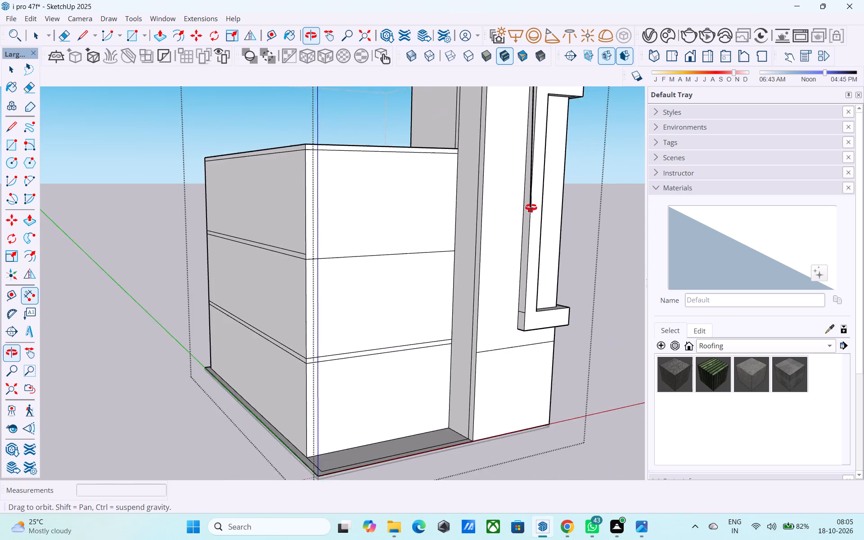
{"action": "middle_click_drag", "start_coordinate": [531, 207], "coordinate": [568, 219], "text": "shift"}
{"action": "scroll", "coordinate": [504, 338], "scroll_direction": "up", "scroll_amount": 13}
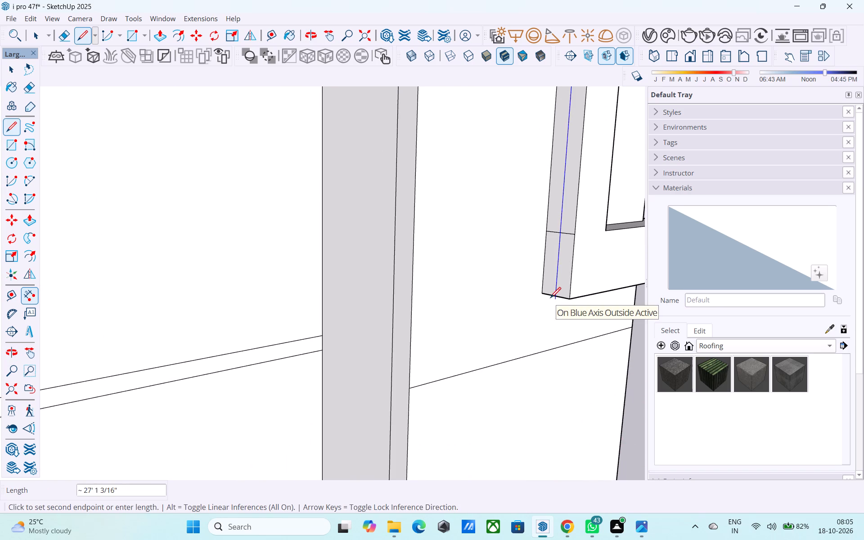
{"action": "left_click", "coordinate": [553, 295]}
Erase the short seam crossing both halves of the frame's outer side face near its lower end.
{"action": "key", "text": "e"}
{"action": "left_click_drag", "start_coordinate": [555, 231], "coordinate": [556, 237]}
{"action": "left_click_drag", "start_coordinate": [570, 231], "coordinate": [571, 257]}
Push/Pull the wall-side half of the frame's outer side face outward 1'.
{"action": "key", "text": "space"}
{"action": "left_click", "coordinate": [552, 249]}
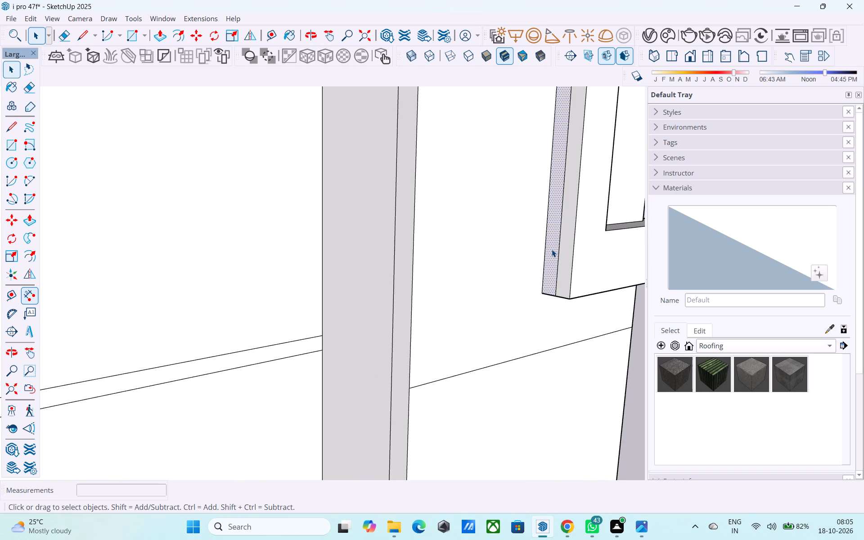
{"action": "key", "text": "p"}
{"action": "left_click", "coordinate": [552, 249]}
{"action": "middle_click_drag", "start_coordinate": [530, 261], "coordinate": [495, 295]}
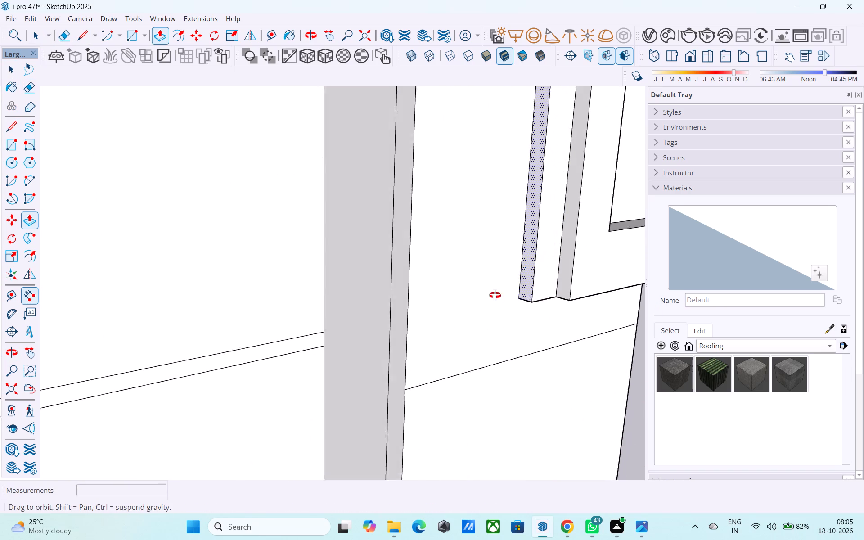
{"action": "middle_click_drag", "start_coordinate": [495, 295], "coordinate": [391, 387]}
{"action": "scroll", "coordinate": [393, 383], "scroll_direction": "down", "scroll_amount": 8}
{"action": "middle_click_drag", "start_coordinate": [429, 336], "coordinate": [363, 520]}
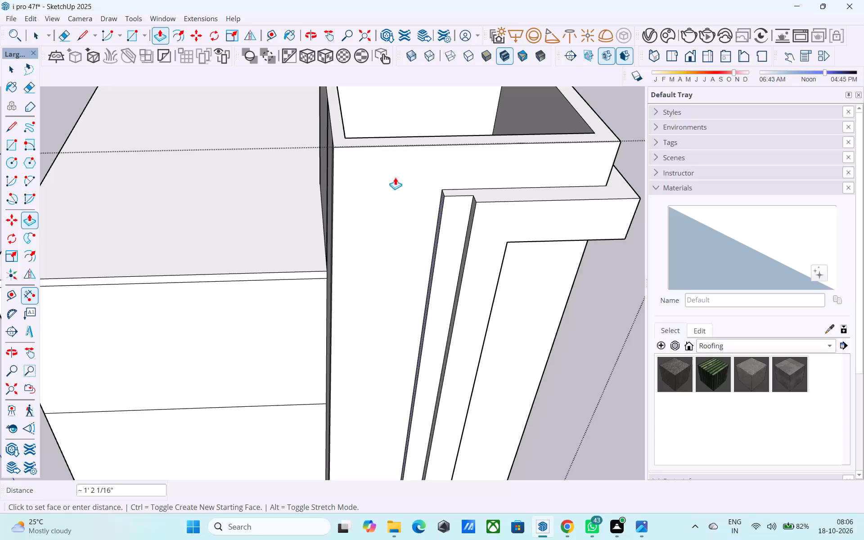
{"action": "type", "text": "1'"}
{"action": "key", "text": "Return"}
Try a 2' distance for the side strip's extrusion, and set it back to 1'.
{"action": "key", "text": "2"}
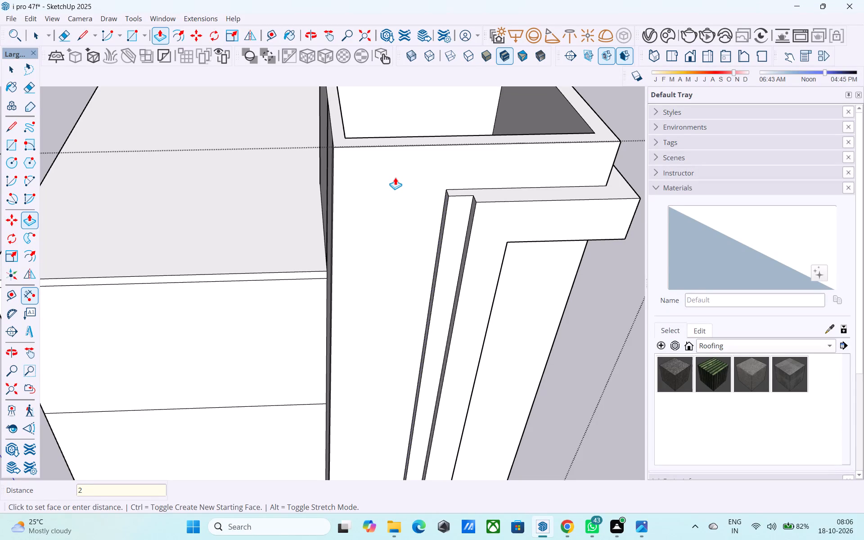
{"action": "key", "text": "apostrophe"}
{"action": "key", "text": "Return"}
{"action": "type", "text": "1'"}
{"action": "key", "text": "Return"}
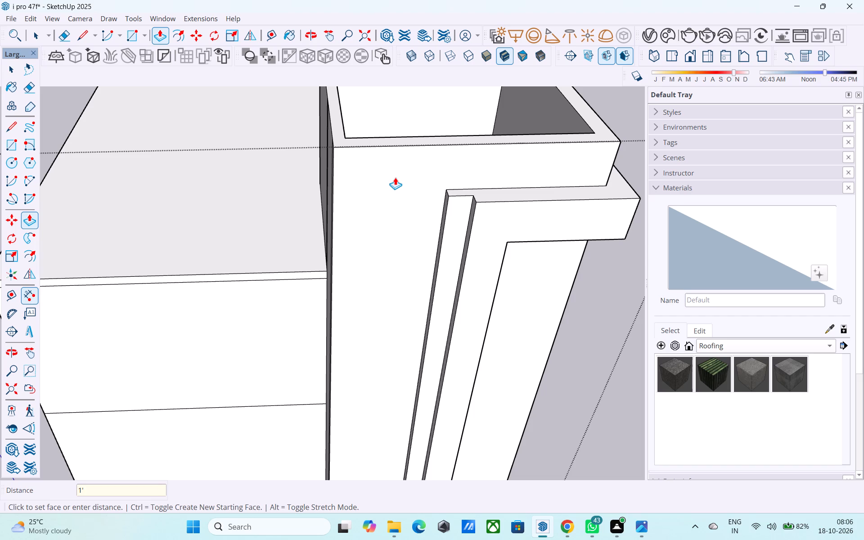
Close the side step with a slanted face by drawing diagonals about 1' 1 1/2" long from the frame's front corners to the strip's outer corners, top and bottom.
{"action": "middle_click_drag", "start_coordinate": [399, 184], "coordinate": [381, 161]}
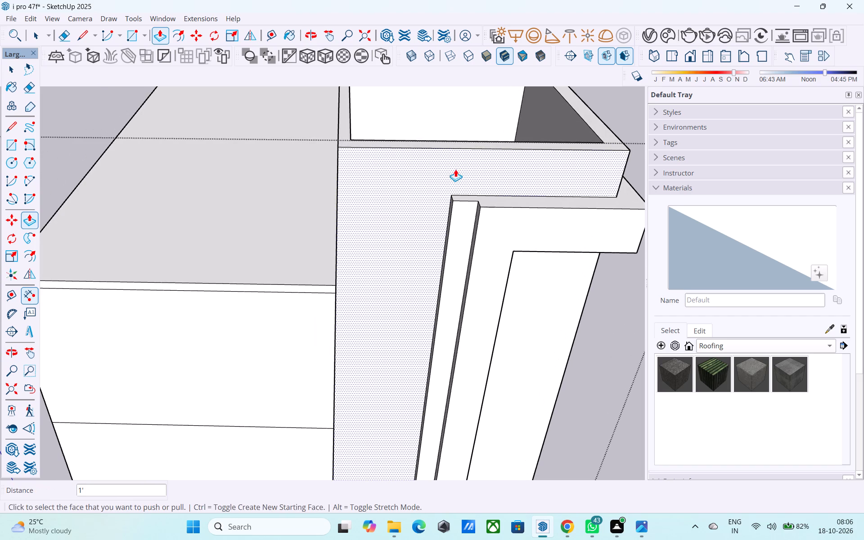
{"action": "middle_click_drag", "start_coordinate": [455, 169], "coordinate": [438, 158]}
{"action": "scroll", "coordinate": [463, 185], "scroll_direction": "up", "scroll_amount": 7}
{"action": "key", "text": "l"}
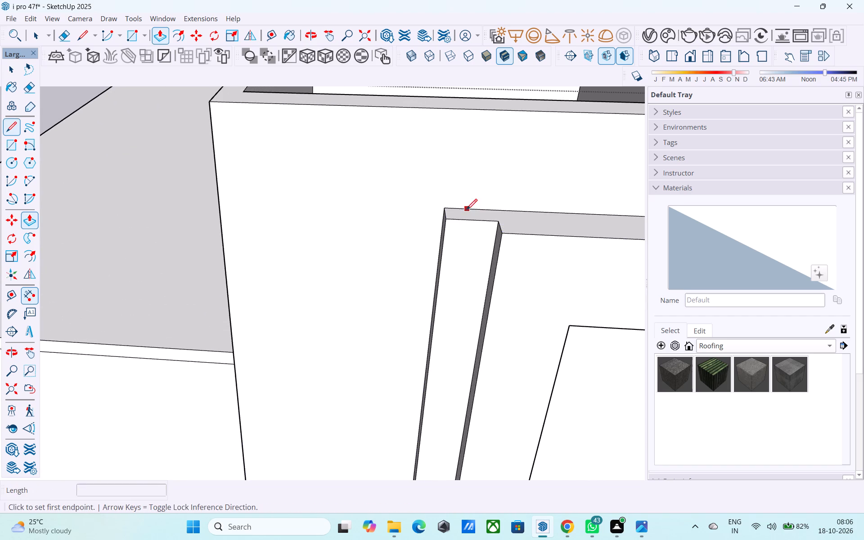
{"action": "left_click", "coordinate": [507, 236]}
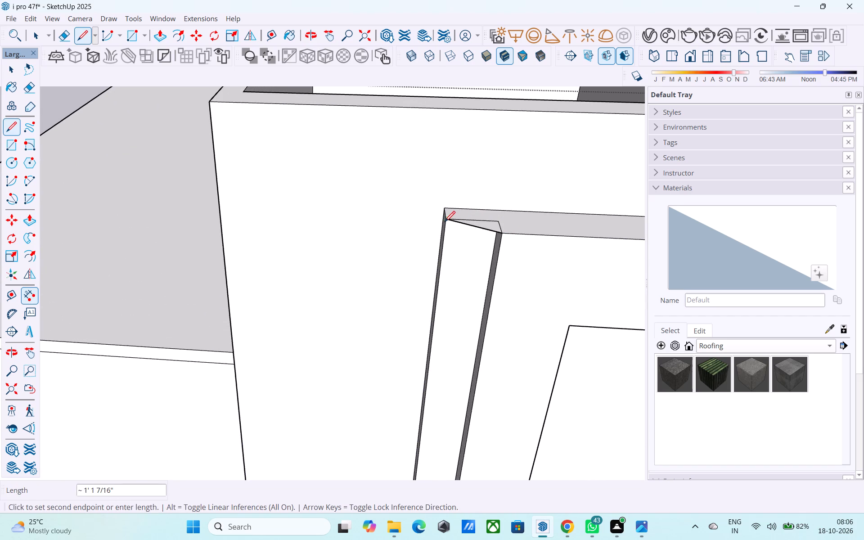
{"action": "left_click", "coordinate": [445, 223]}
{"action": "scroll", "coordinate": [441, 218], "scroll_direction": "down", "scroll_amount": 17}
{"action": "scroll", "coordinate": [423, 452], "scroll_direction": "up", "scroll_amount": 8}
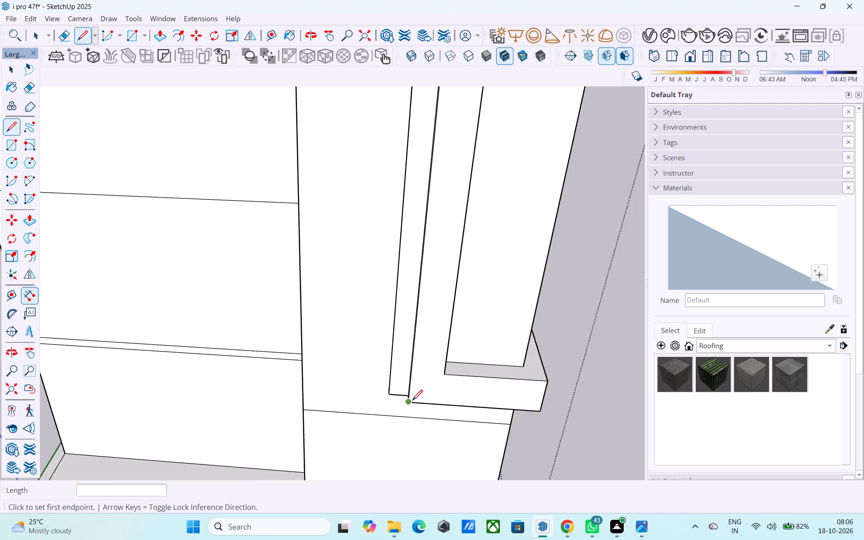
{"action": "scroll", "coordinate": [412, 401], "scroll_direction": "up", "scroll_amount": 6}
{"action": "left_click", "coordinate": [408, 402]}
{"action": "left_click", "coordinate": [371, 388]}
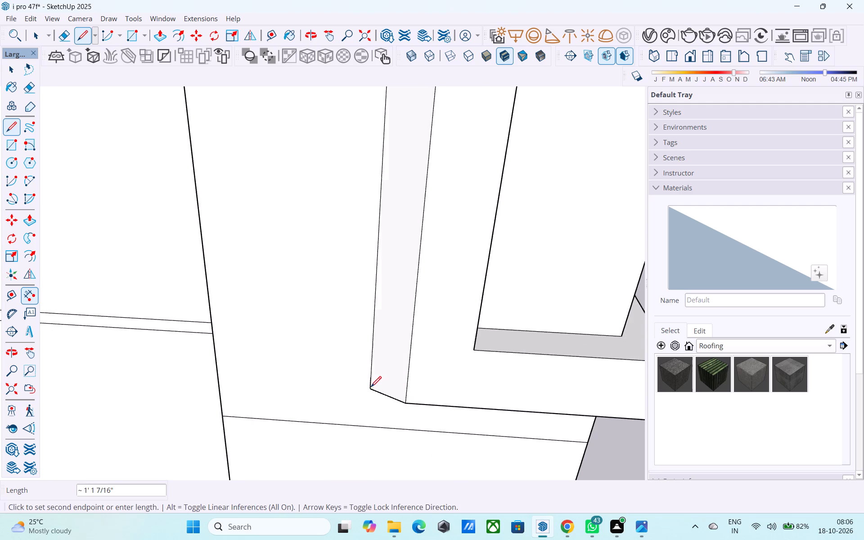
{"action": "key", "text": "space"}
Erase the leftover step edges behind the slanted side face on the frame's underside and top.
{"action": "middle_click_drag", "start_coordinate": [369, 388], "coordinate": [423, 133]}
{"action": "middle_click_drag", "start_coordinate": [382, 388], "coordinate": [370, 194]}
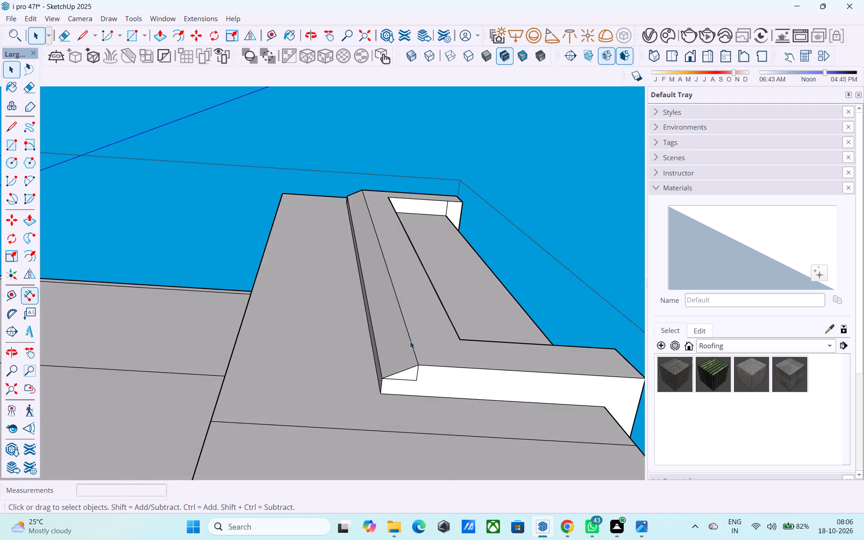
{"action": "scroll", "coordinate": [418, 376], "scroll_direction": "up", "scroll_amount": 7}
{"action": "key", "text": "e"}
{"action": "left_click_drag", "start_coordinate": [413, 375], "coordinate": [425, 382]}
{"action": "left_click_drag", "start_coordinate": [406, 378], "coordinate": [405, 391]}
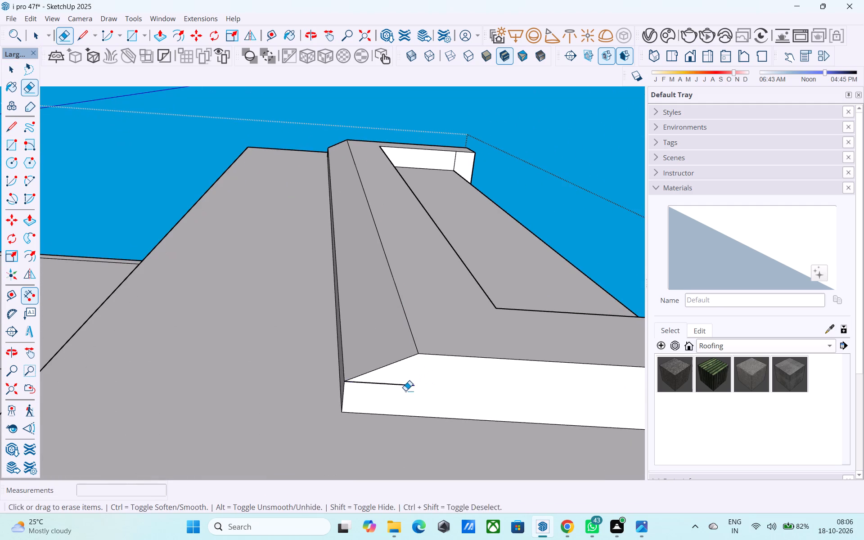
{"action": "left_click_drag", "start_coordinate": [405, 391], "coordinate": [405, 391]}
{"action": "scroll", "coordinate": [402, 393], "scroll_direction": "down", "scroll_amount": 11}
{"action": "middle_click_drag", "start_coordinate": [371, 271], "coordinate": [324, 468]}
{"action": "middle_click_drag", "start_coordinate": [333, 216], "coordinate": [335, 390]}
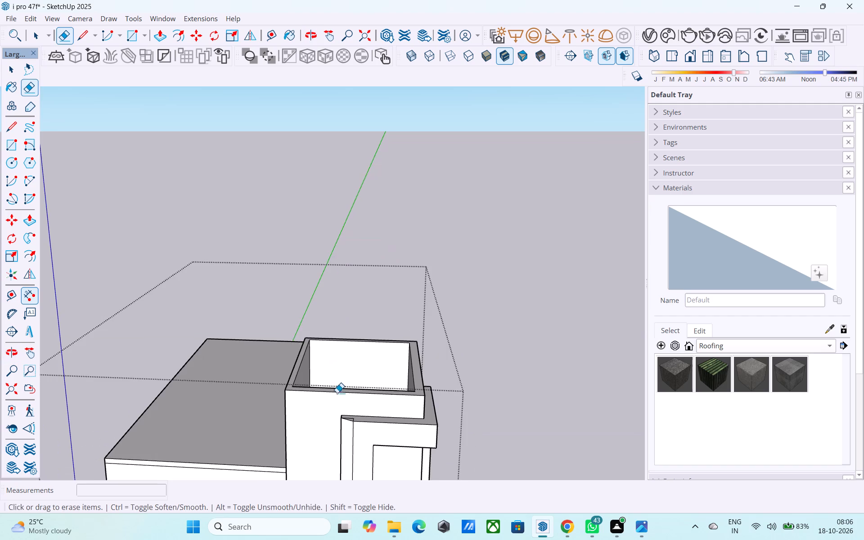
{"action": "scroll", "coordinate": [358, 426], "scroll_direction": "up", "scroll_amount": 16}
{"action": "left_click_drag", "start_coordinate": [360, 421], "coordinate": [348, 414]}
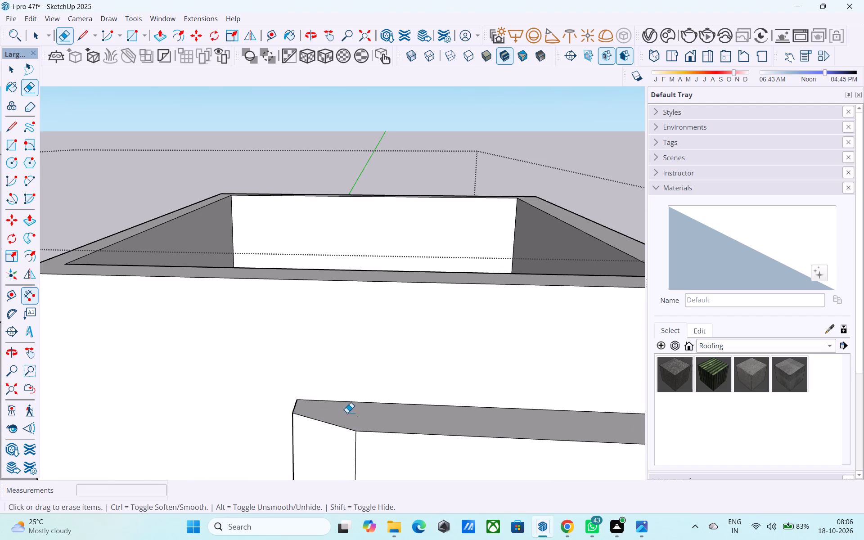
Measure from the frame opening's upper corner across to the edge of the slanted side face.
{"action": "scroll", "coordinate": [306, 381], "scroll_direction": "down", "scroll_amount": 16}
{"action": "middle_click_drag", "start_coordinate": [276, 397], "coordinate": [306, 369]}
{"action": "scroll", "coordinate": [243, 321], "scroll_direction": "down", "scroll_amount": 6}
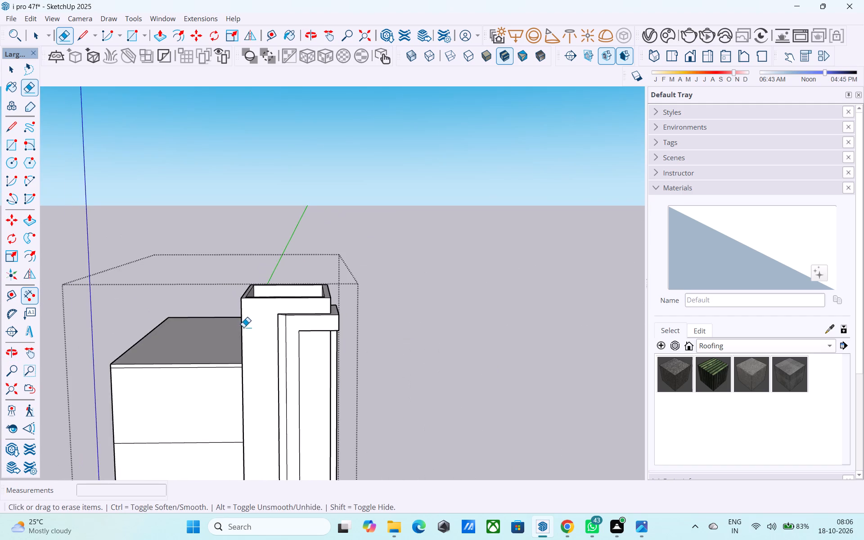
{"action": "scroll", "coordinate": [291, 346], "scroll_direction": "up", "scroll_amount": 4}
{"action": "middle_click_drag", "start_coordinate": [291, 346], "coordinate": [288, 341]}
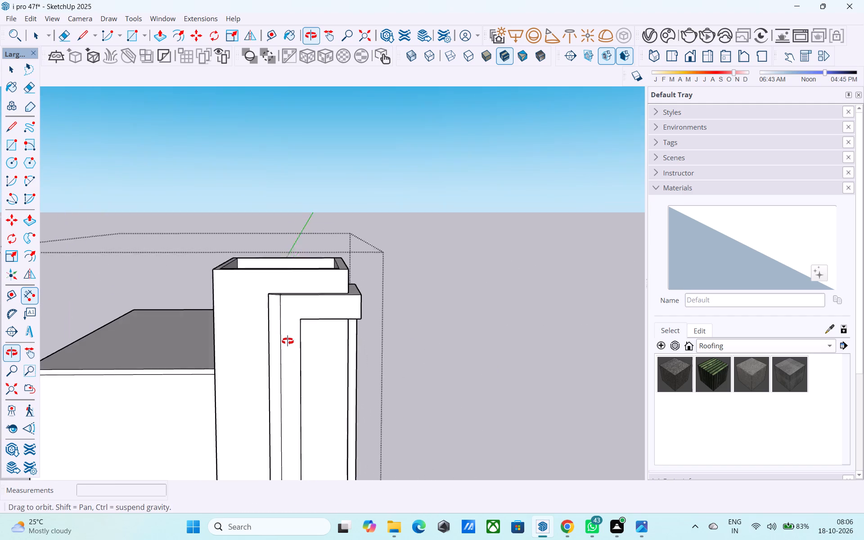
{"action": "middle_click_drag", "start_coordinate": [288, 341], "coordinate": [287, 400]}
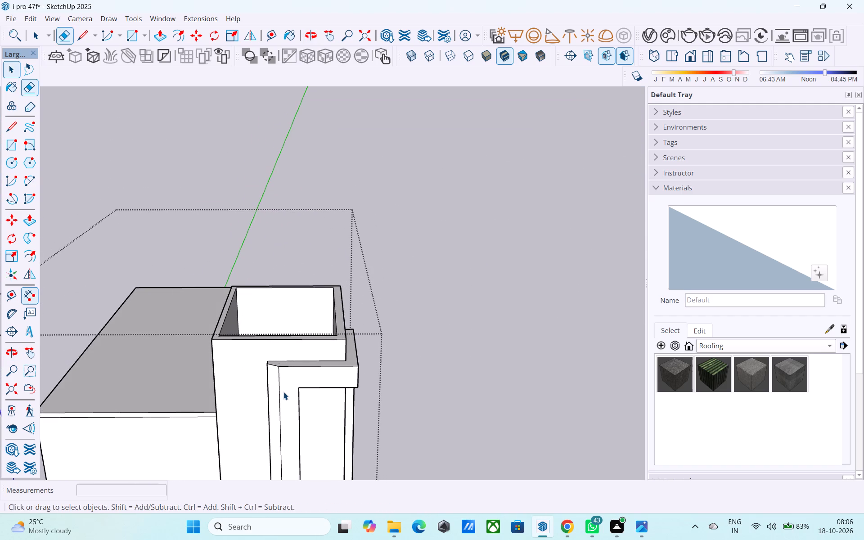
{"action": "key", "text": "space"}
{"action": "scroll", "coordinate": [283, 391], "scroll_direction": "up", "scroll_amount": 12}
{"action": "scroll", "coordinate": [283, 389], "scroll_direction": "down", "scroll_amount": 5}
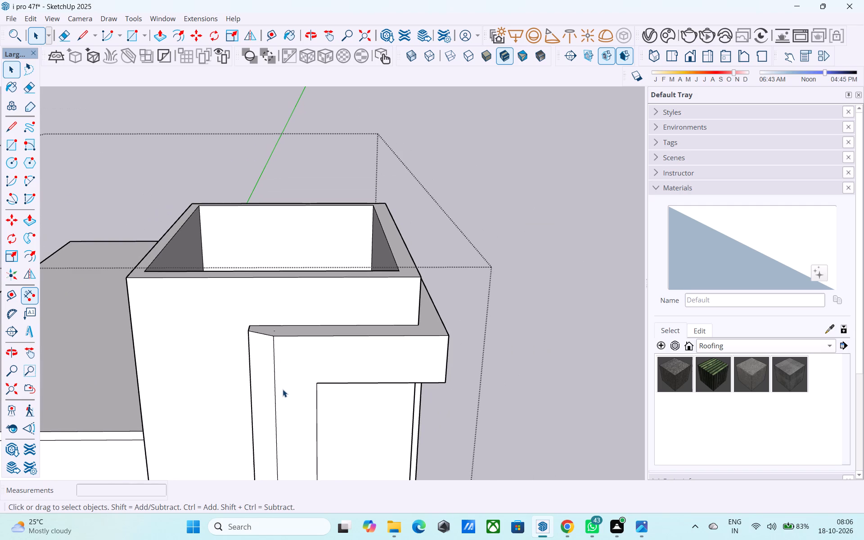
{"action": "middle_click", "coordinate": [278, 378]}
{"action": "key", "text": "l"}
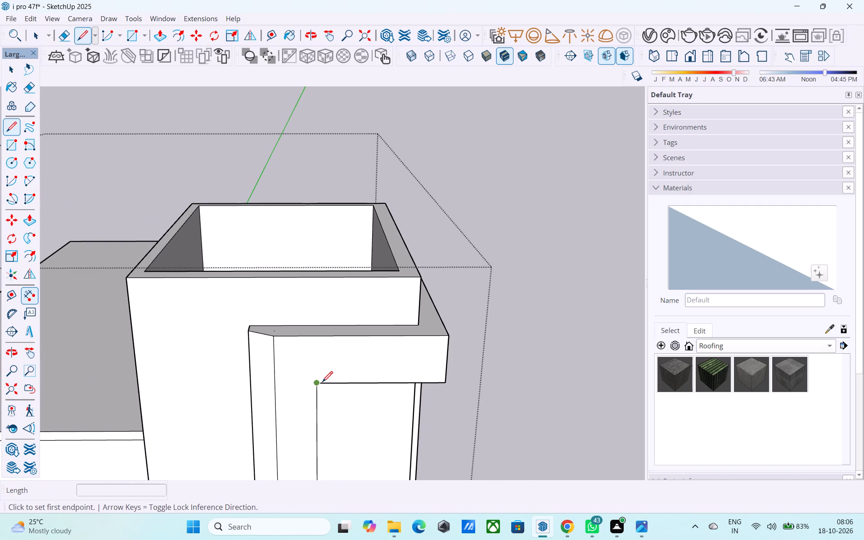
{"action": "left_click", "coordinate": [322, 383]}
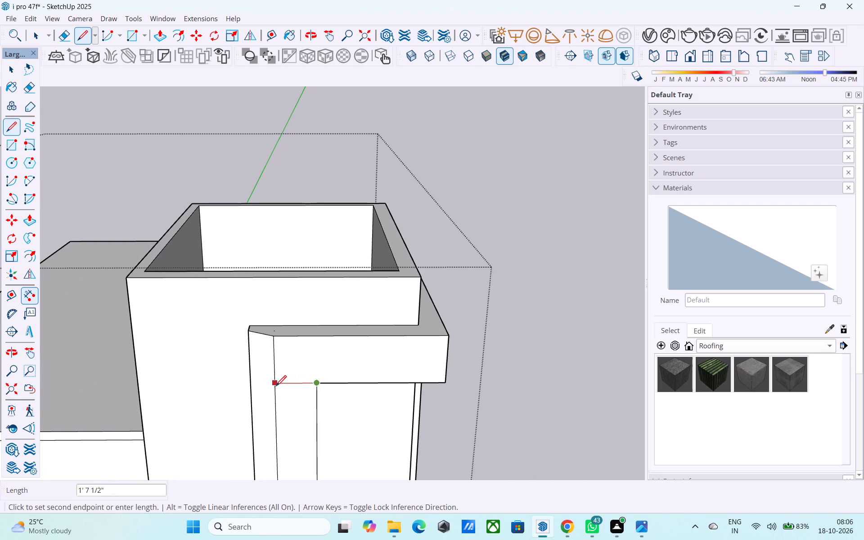
{"action": "key", "text": "space"}
Select the frame's front face on the tower side with the new slanted edge.
{"action": "middle_click_drag", "start_coordinate": [259, 350], "coordinate": [207, 448]}
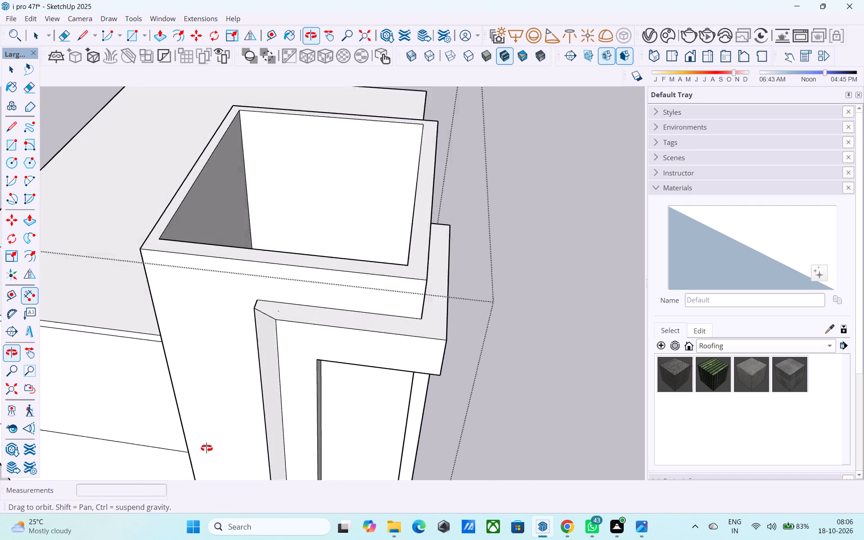
{"action": "middle_click_drag", "start_coordinate": [207, 448], "coordinate": [194, 456]}
{"action": "scroll", "coordinate": [307, 338], "scroll_direction": "up", "scroll_amount": 8}
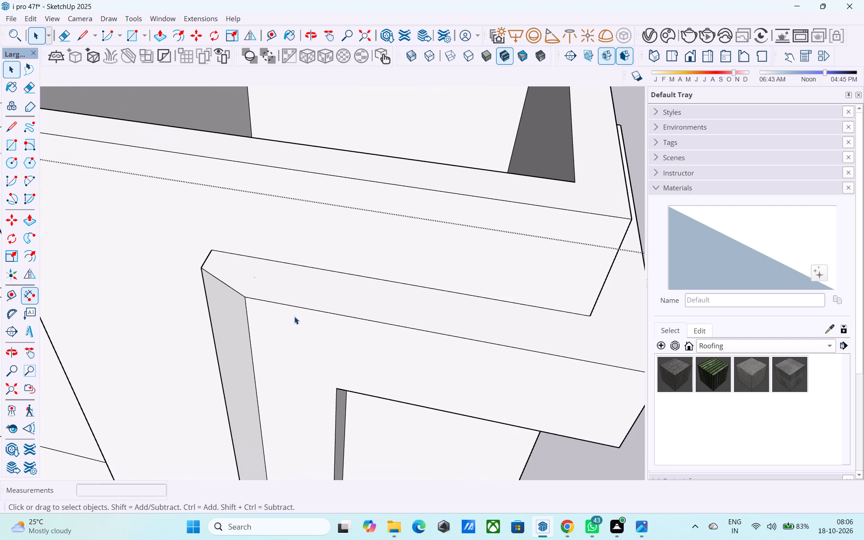
{"action": "scroll", "coordinate": [294, 316], "scroll_direction": "down", "scroll_amount": 3}
{"action": "middle_click_drag", "start_coordinate": [294, 319], "coordinate": [249, 297]}
{"action": "scroll", "coordinate": [229, 267], "scroll_direction": "down", "scroll_amount": 6}
{"action": "scroll", "coordinate": [294, 389], "scroll_direction": "up", "scroll_amount": 6}
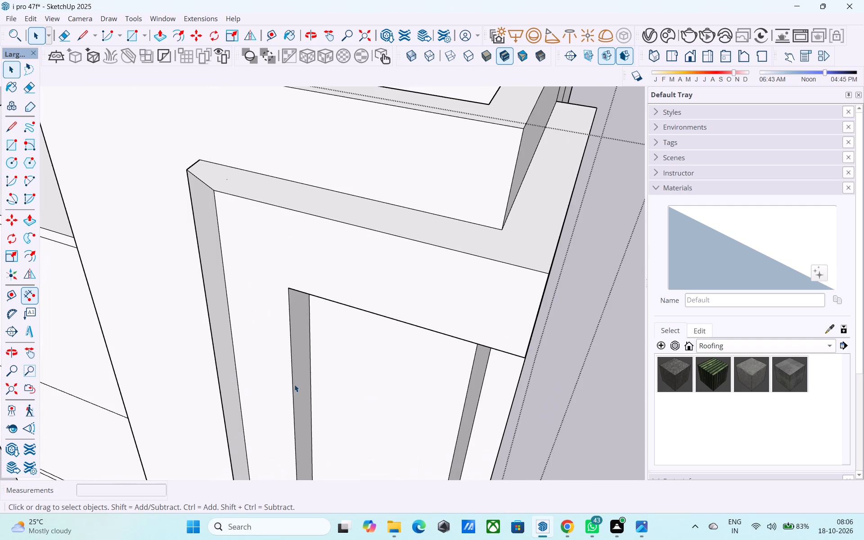
{"action": "left_click", "coordinate": [289, 351]}
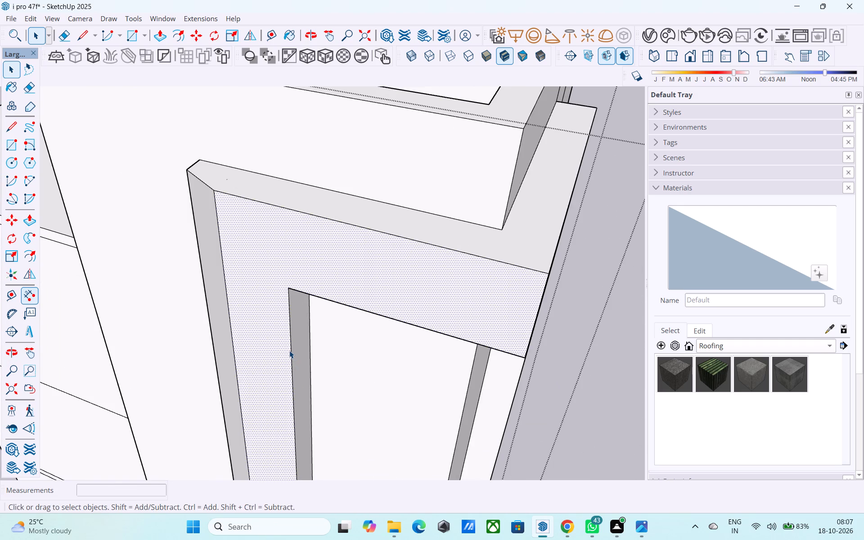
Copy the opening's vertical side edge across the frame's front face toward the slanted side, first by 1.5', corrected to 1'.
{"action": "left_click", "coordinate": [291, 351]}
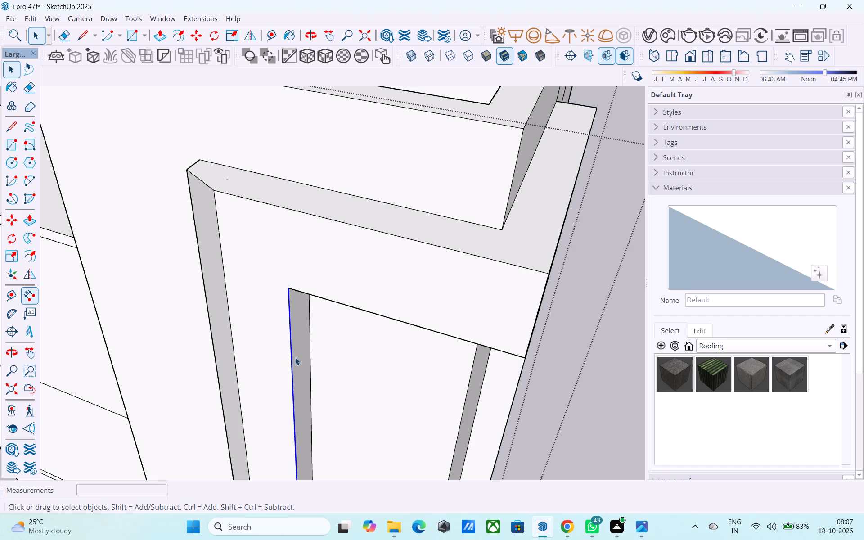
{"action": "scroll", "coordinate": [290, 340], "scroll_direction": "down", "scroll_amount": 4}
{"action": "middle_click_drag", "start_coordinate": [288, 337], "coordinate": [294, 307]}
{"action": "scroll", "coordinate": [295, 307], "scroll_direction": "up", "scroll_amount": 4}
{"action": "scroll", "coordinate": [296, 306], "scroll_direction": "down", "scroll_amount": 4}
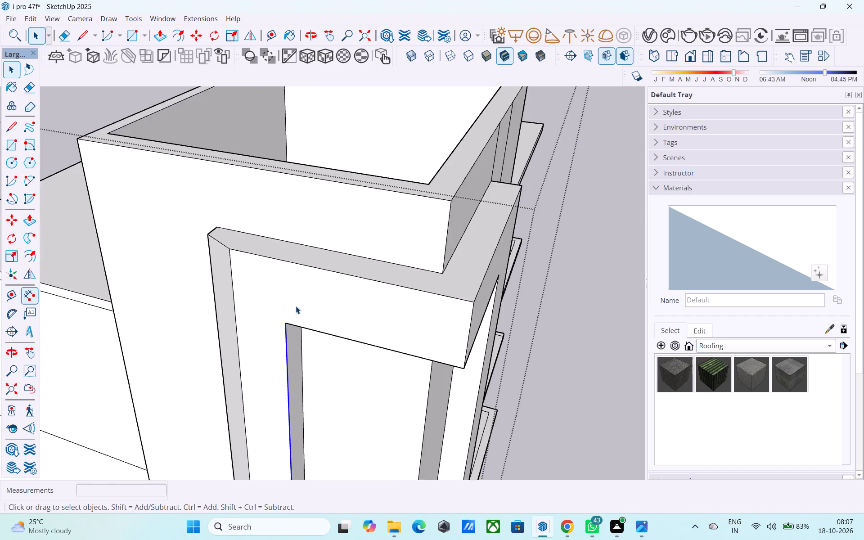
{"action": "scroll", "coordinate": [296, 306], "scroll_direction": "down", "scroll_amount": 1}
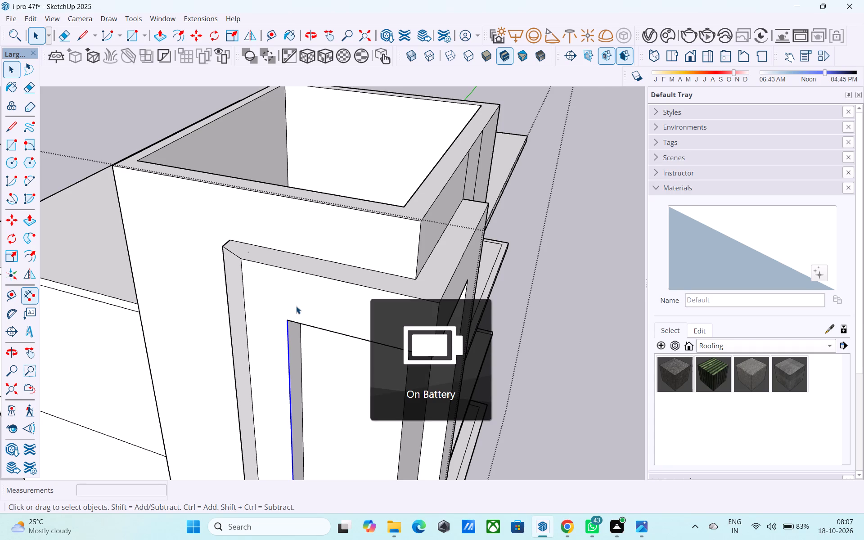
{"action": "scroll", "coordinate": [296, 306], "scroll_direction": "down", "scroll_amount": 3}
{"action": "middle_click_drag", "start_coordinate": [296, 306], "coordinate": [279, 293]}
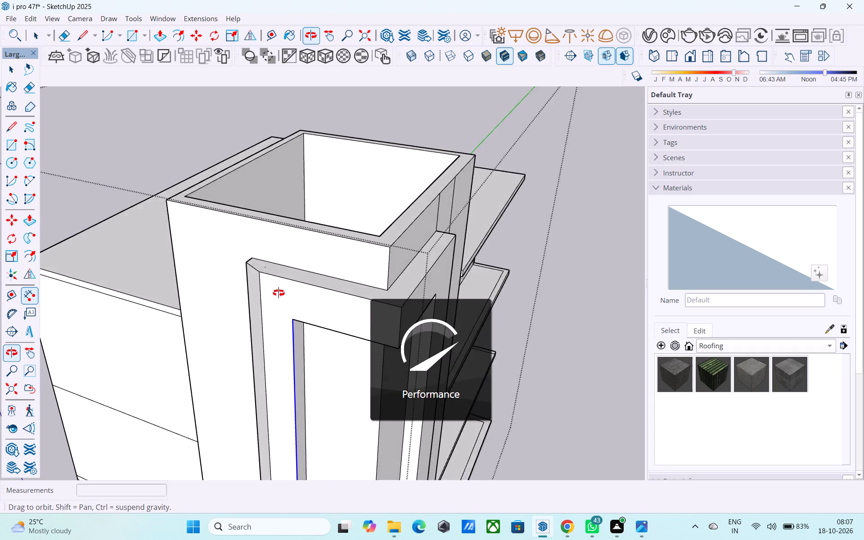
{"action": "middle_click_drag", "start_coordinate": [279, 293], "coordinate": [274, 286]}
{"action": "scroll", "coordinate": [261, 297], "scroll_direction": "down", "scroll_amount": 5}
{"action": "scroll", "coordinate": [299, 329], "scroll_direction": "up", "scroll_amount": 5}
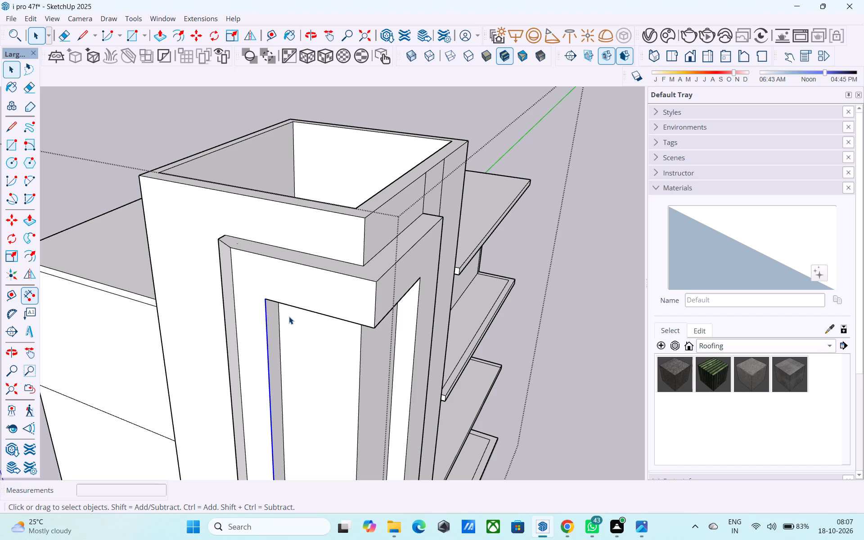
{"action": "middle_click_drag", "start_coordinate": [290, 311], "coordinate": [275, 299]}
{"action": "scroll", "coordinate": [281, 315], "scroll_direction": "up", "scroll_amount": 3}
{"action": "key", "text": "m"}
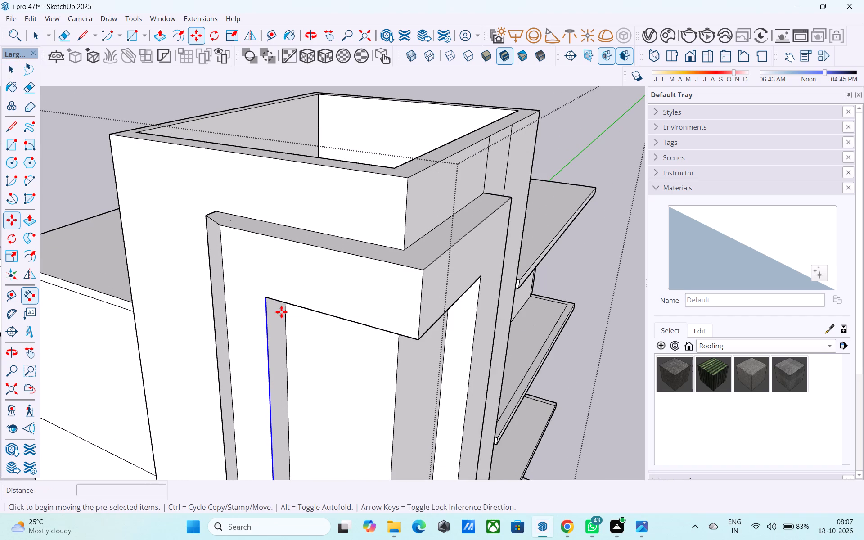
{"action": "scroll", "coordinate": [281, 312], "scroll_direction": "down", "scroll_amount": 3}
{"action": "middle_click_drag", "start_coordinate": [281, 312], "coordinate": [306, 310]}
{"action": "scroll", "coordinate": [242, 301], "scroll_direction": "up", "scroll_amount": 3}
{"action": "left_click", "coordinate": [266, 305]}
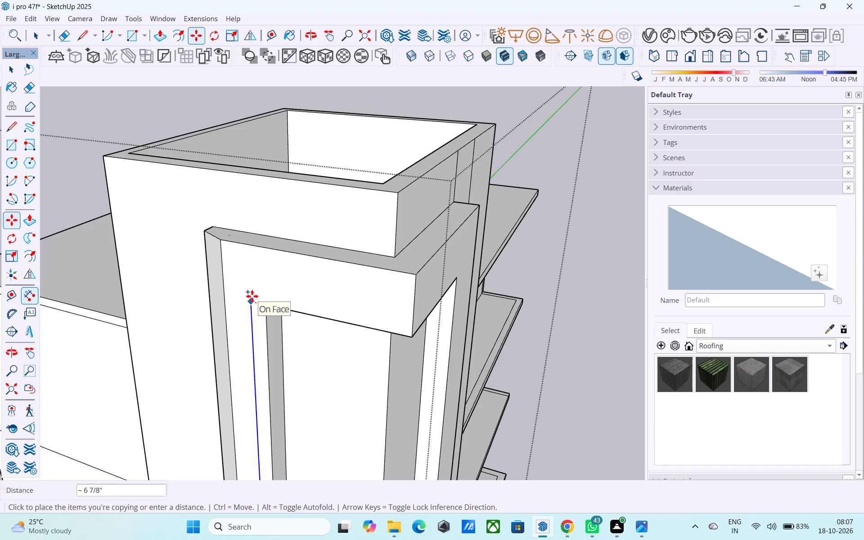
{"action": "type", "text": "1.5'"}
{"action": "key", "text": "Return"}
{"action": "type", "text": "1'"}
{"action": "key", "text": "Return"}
Push the L-shaped underside at the top of the frame opening up 1' to heighten the opening.
{"action": "scroll", "coordinate": [258, 264], "scroll_direction": "down", "scroll_amount": 3}
{"action": "middle_click_drag", "start_coordinate": [261, 291], "coordinate": [305, 288]}
{"action": "scroll", "coordinate": [237, 294], "scroll_direction": "down", "scroll_amount": 4}
{"action": "middle_click_drag", "start_coordinate": [237, 294], "coordinate": [237, 207]}
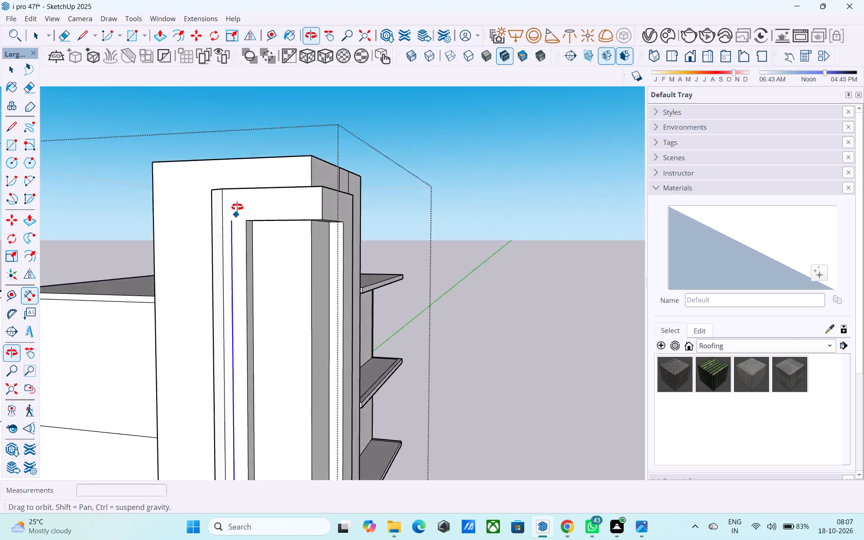
{"action": "middle_click_drag", "start_coordinate": [237, 207], "coordinate": [227, 187]}
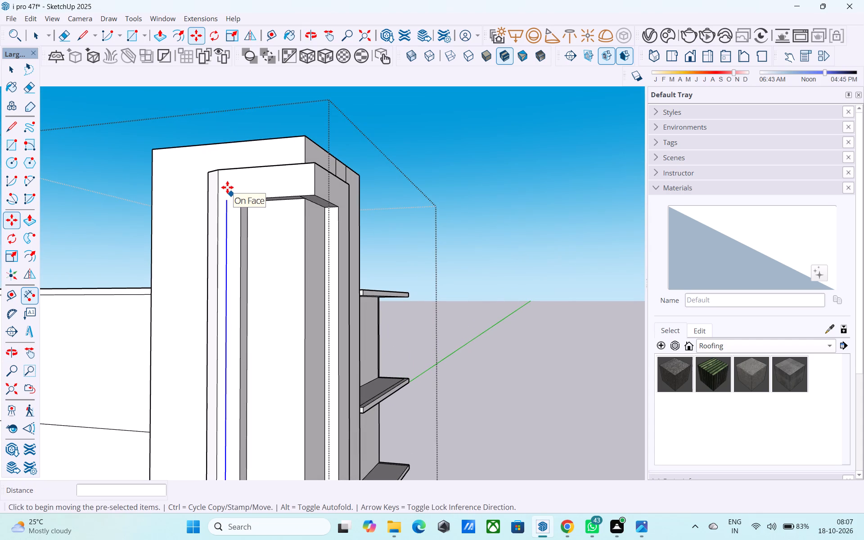
{"action": "middle_click_drag", "start_coordinate": [226, 192], "coordinate": [208, 218]}
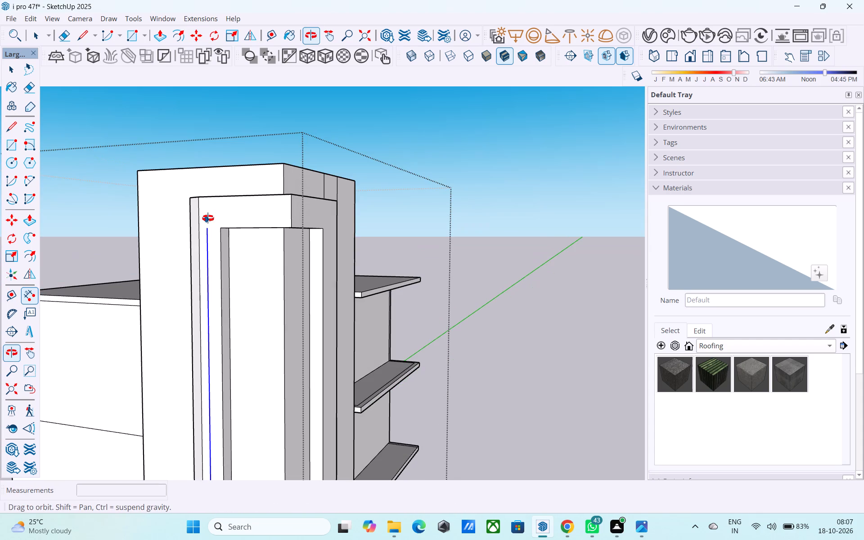
{"action": "middle_click_drag", "start_coordinate": [208, 218], "coordinate": [208, 222]}
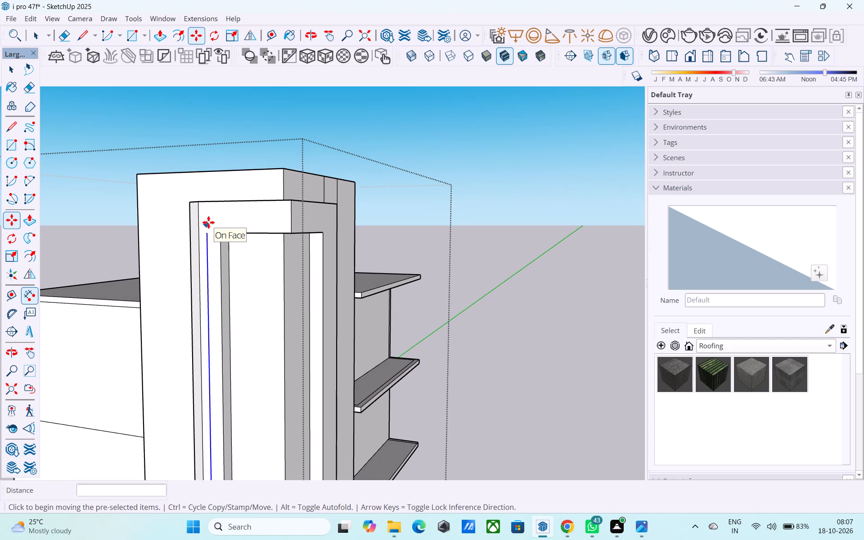
{"action": "scroll", "coordinate": [209, 222], "scroll_direction": "down", "scroll_amount": 4}
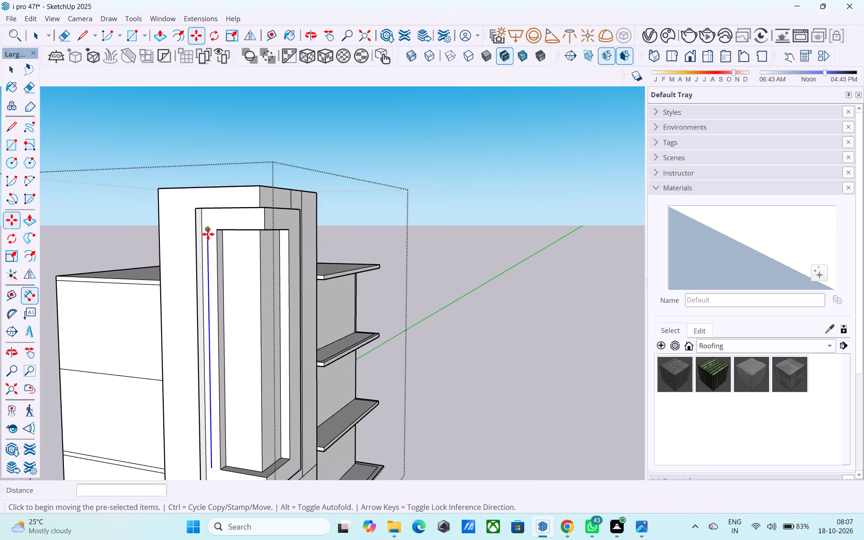
{"action": "middle_click_drag", "start_coordinate": [209, 234], "coordinate": [205, 216]}
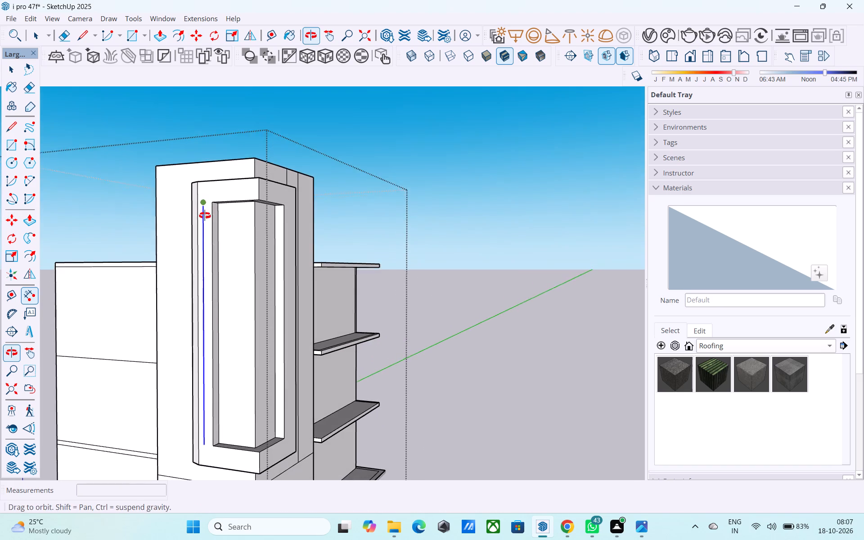
{"action": "middle_click_drag", "start_coordinate": [205, 216], "coordinate": [205, 215]}
{"action": "scroll", "coordinate": [212, 199], "scroll_direction": "up", "scroll_amount": 2}
{"action": "key", "text": "space"}
{"action": "middle_click_drag", "start_coordinate": [229, 202], "coordinate": [230, 197], "text": "shift"}
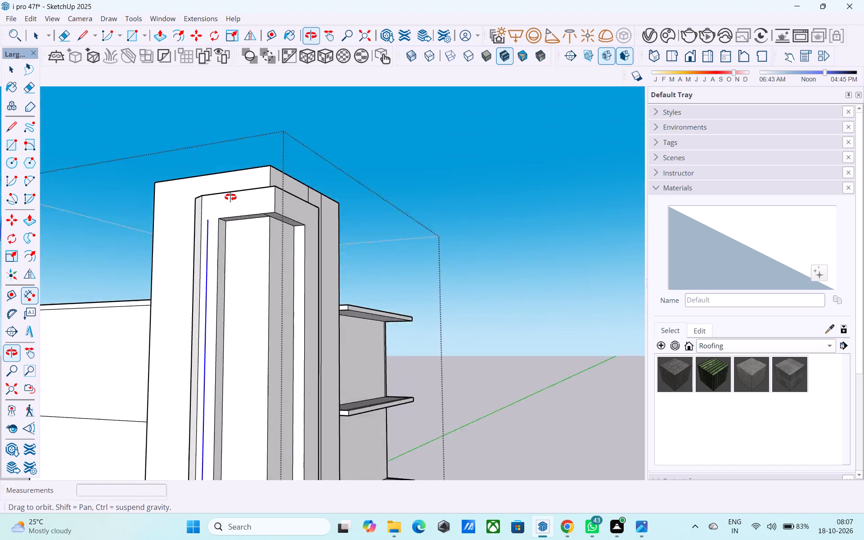
{"action": "middle_click_drag", "start_coordinate": [230, 197], "coordinate": [226, 166], "text": "shift"}
{"action": "scroll", "coordinate": [246, 182], "scroll_direction": "up", "scroll_amount": 8}
{"action": "key", "text": "e"}
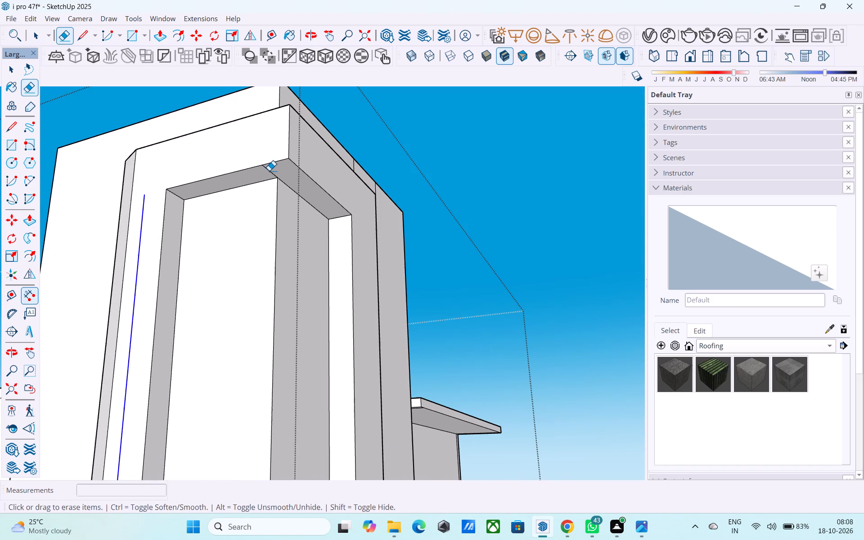
{"action": "left_click", "coordinate": [269, 171]}
{"action": "key", "text": "space"}
{"action": "scroll", "coordinate": [270, 173], "scroll_direction": "up", "scroll_amount": 3}
{"action": "left_click", "coordinate": [270, 173]}
{"action": "key", "text": "p"}
{"action": "left_click", "coordinate": [270, 173]}
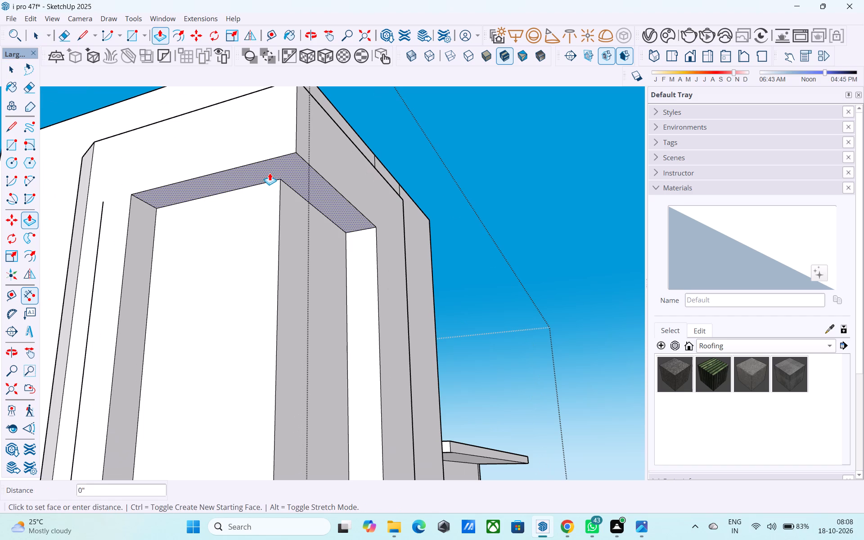
{"action": "type", "text": "1'"}
{"action": "key", "text": "Return"}
Push the L-shaped ledge at the bottom of the frame opening down by 1'.
{"action": "scroll", "coordinate": [266, 156], "scroll_direction": "up", "scroll_amount": 1}
{"action": "scroll", "coordinate": [225, 146], "scroll_direction": "down", "scroll_amount": 11}
{"action": "middle_click_drag", "start_coordinate": [203, 202], "coordinate": [215, 336]}
{"action": "scroll", "coordinate": [207, 245], "scroll_direction": "down", "scroll_amount": 14}
{"action": "scroll", "coordinate": [234, 362], "scroll_direction": "up", "scroll_amount": 9}
{"action": "middle_click_drag", "start_coordinate": [211, 342], "coordinate": [198, 389]}
{"action": "key", "text": "space"}
{"action": "left_click", "coordinate": [178, 426]}
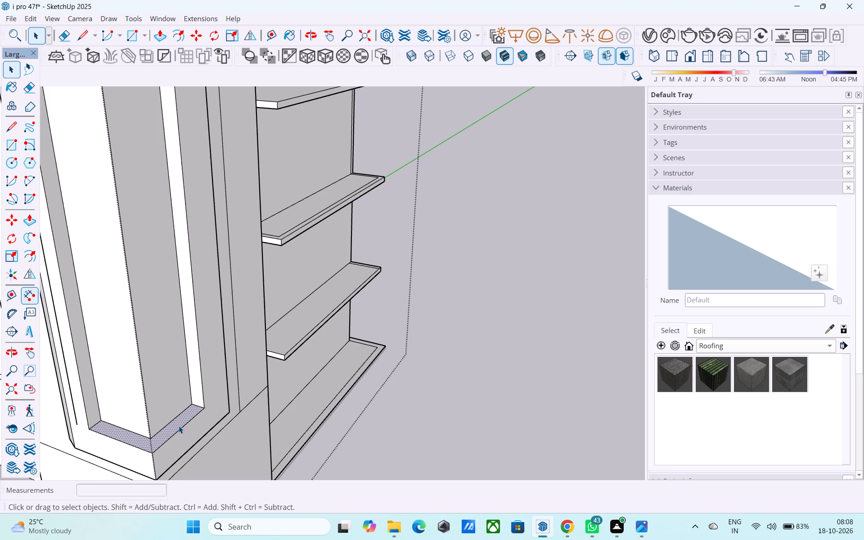
{"action": "key", "text": "p"}
{"action": "left_click", "coordinate": [179, 426]}
{"action": "type", "text": "1'"}
{"action": "key", "text": "Return"}
{"action": "key", "text": "space"}
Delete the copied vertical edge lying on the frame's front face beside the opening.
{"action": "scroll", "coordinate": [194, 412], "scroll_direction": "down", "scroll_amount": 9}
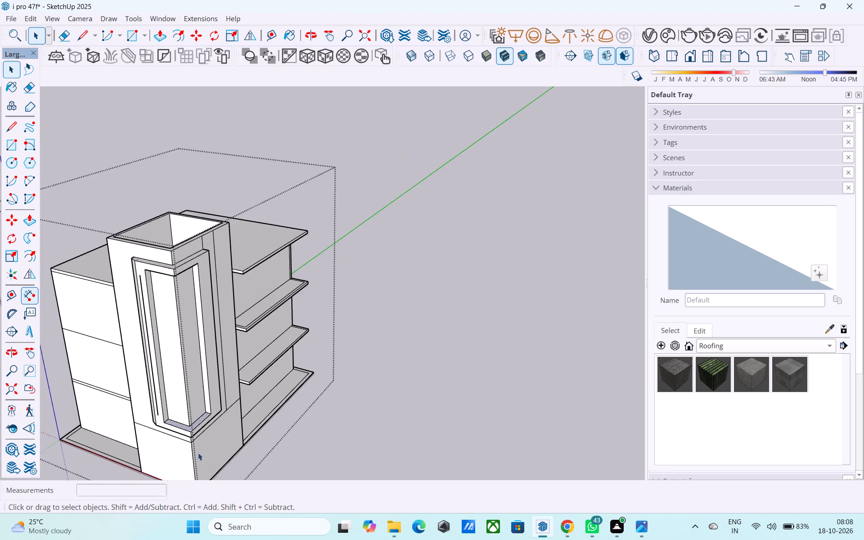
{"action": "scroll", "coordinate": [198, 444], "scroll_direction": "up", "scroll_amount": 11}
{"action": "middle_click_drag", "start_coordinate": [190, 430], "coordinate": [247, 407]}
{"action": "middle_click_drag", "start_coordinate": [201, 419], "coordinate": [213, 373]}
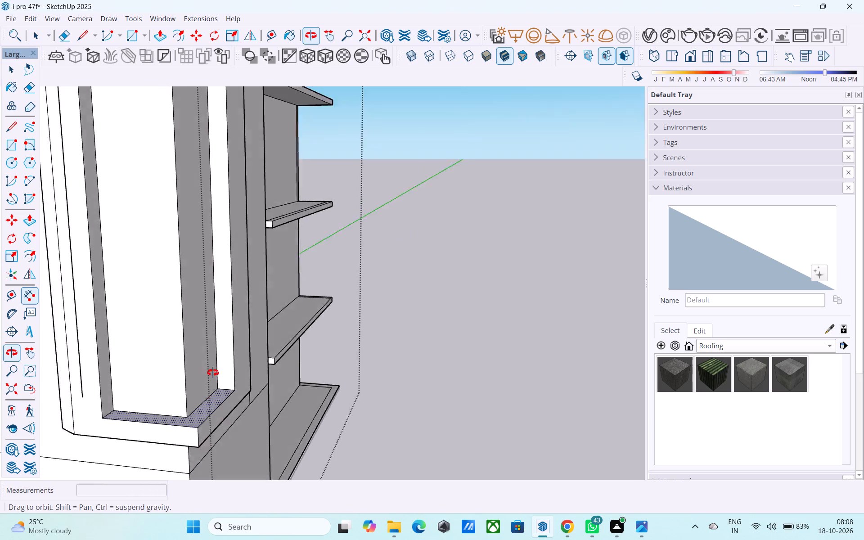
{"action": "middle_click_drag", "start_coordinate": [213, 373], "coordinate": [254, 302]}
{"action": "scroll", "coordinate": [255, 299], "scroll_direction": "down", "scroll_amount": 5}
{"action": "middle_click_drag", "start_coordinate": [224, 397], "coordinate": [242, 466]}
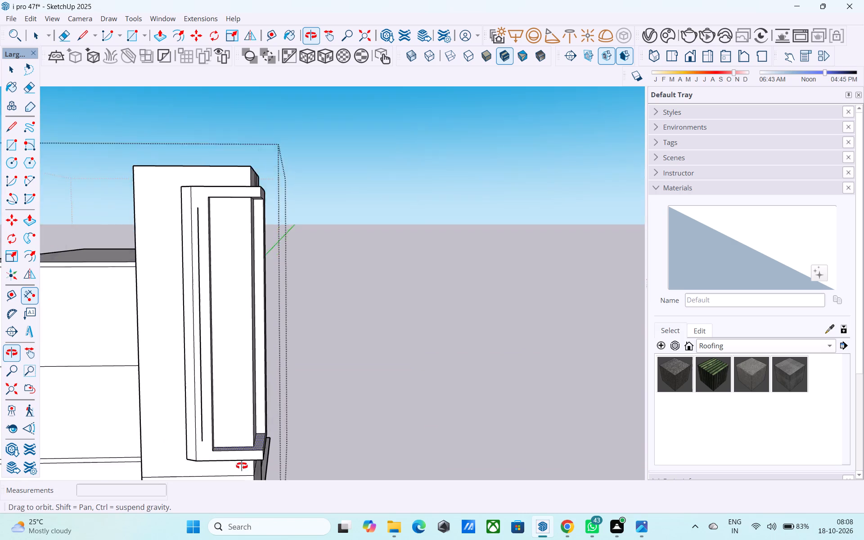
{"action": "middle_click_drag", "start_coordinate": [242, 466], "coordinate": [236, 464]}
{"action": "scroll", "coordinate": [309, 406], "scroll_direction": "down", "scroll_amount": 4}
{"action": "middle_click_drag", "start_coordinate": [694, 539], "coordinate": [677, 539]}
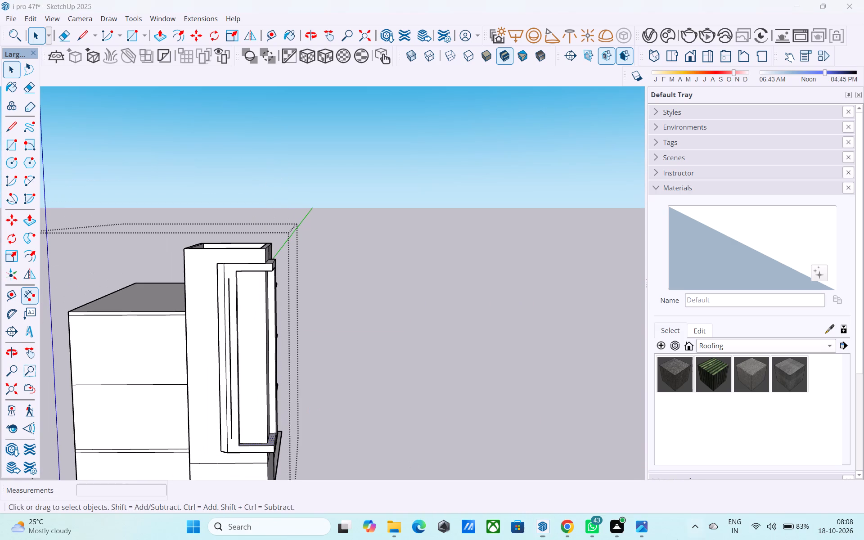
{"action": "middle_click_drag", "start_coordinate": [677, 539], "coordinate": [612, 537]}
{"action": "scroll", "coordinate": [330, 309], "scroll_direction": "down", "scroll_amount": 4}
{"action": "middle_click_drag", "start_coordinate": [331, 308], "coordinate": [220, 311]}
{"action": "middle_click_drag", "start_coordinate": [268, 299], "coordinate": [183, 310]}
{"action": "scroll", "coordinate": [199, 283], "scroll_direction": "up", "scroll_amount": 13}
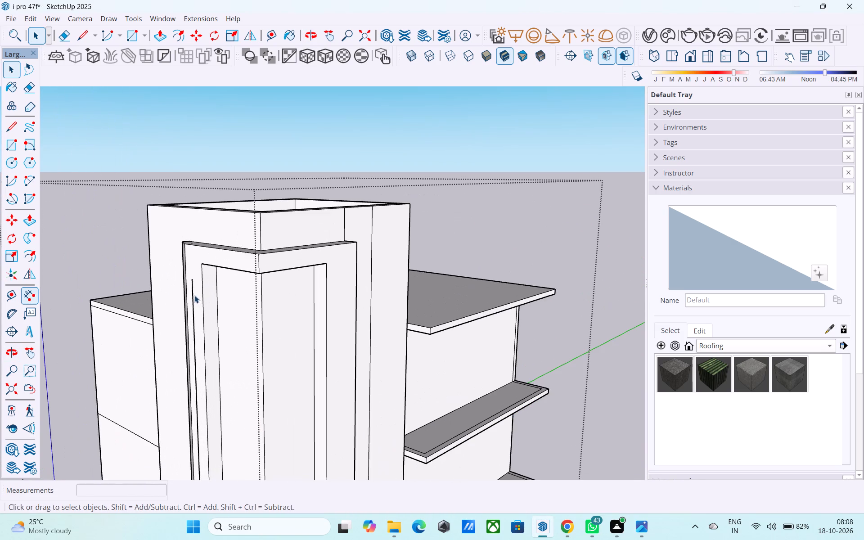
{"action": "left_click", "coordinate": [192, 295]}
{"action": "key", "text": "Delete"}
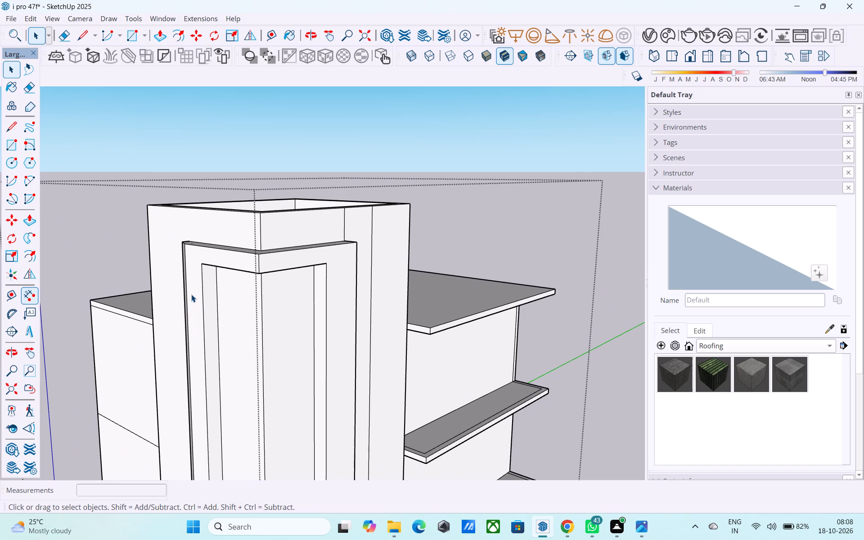
Use the Line tool to measure from the opening's upper corner across to the edge of the slanted side face.
{"action": "scroll", "coordinate": [191, 294], "scroll_direction": "down", "scroll_amount": 5}
{"action": "middle_click_drag", "start_coordinate": [194, 298], "coordinate": [305, 308]}
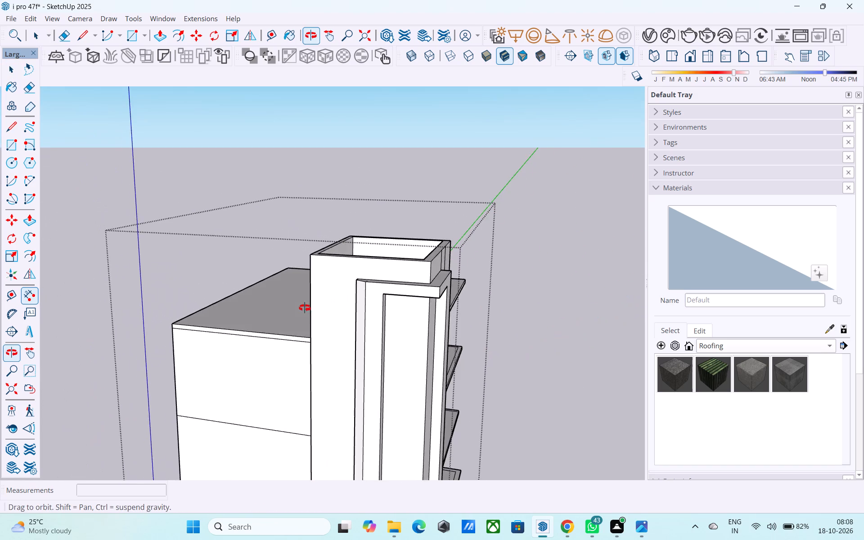
{"action": "middle_click_drag", "start_coordinate": [305, 308], "coordinate": [191, 327]}
{"action": "scroll", "coordinate": [275, 324], "scroll_direction": "down", "scroll_amount": 3}
{"action": "middle_click_drag", "start_coordinate": [275, 323], "coordinate": [252, 313]}
{"action": "middle_click_drag", "start_coordinate": [312, 311], "coordinate": [338, 306]}
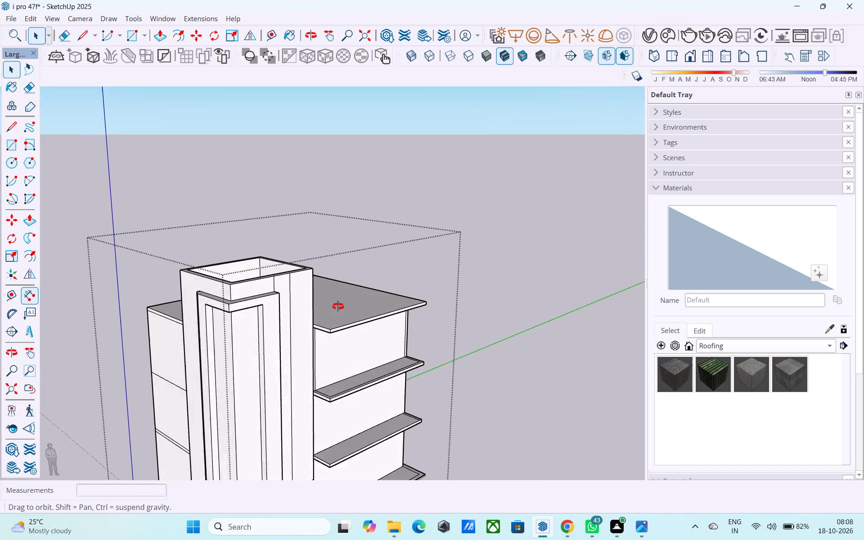
{"action": "middle_click_drag", "start_coordinate": [338, 306], "coordinate": [403, 301]}
{"action": "scroll", "coordinate": [316, 289], "scroll_direction": "up", "scroll_amount": 4}
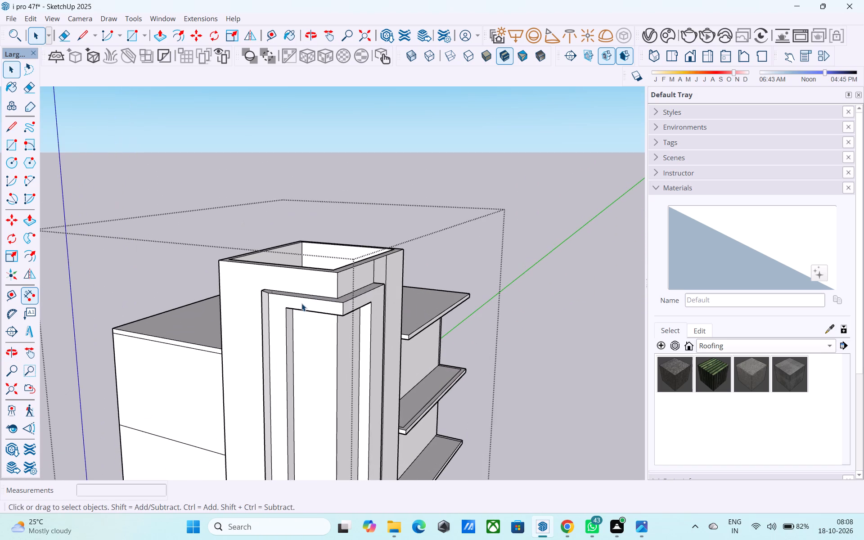
{"action": "key", "text": "l"}
{"action": "scroll", "coordinate": [300, 306], "scroll_direction": "up", "scroll_amount": 4}
{"action": "left_click", "coordinate": [281, 311]}
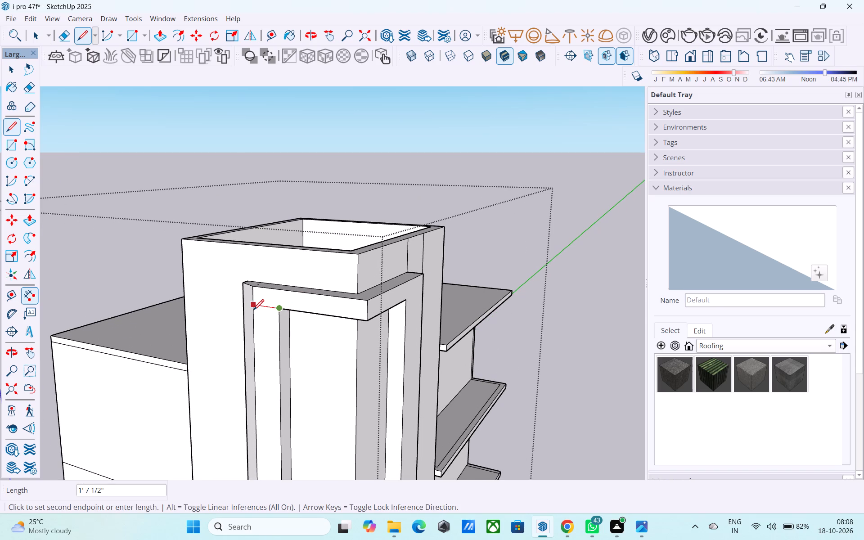
Draw a 1'7 1/2" line from the opening's upper outer corner toward the outer edge on the frame's other face.
{"action": "scroll", "coordinate": [261, 302], "scroll_direction": "down", "scroll_amount": 5}
{"action": "middle_click_drag", "start_coordinate": [401, 309], "coordinate": [383, 312]}
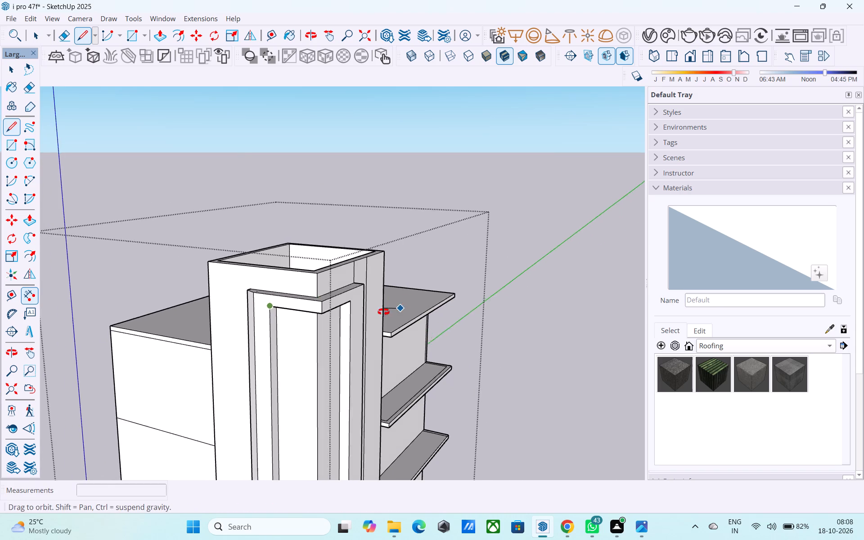
{"action": "middle_click_drag", "start_coordinate": [383, 312], "coordinate": [354, 321]}
{"action": "scroll", "coordinate": [270, 337], "scroll_direction": "up", "scroll_amount": 7}
{"action": "key", "text": "l"}
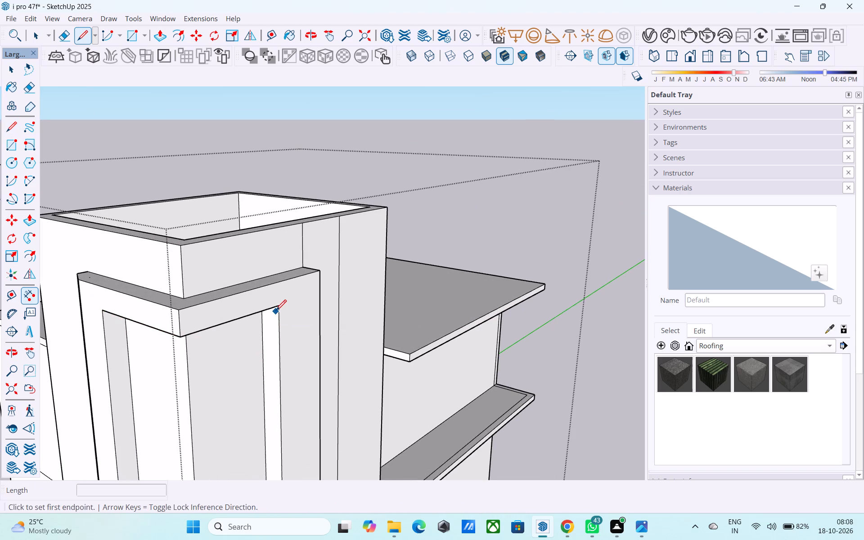
{"action": "left_click", "coordinate": [278, 307]}
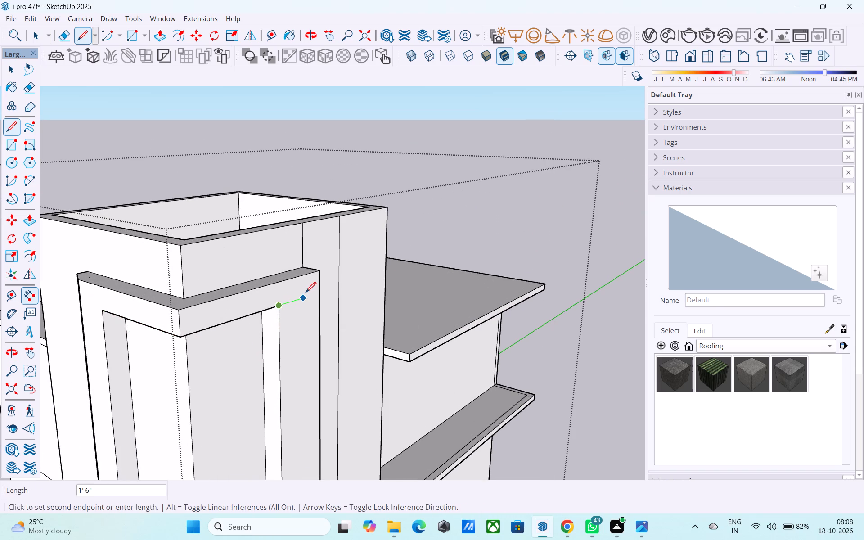
{"action": "key", "text": "1"}
{"action": "key", "text": "apostrophe"}
{"action": "key", "text": "7"}
{"action": "key", "text": "space"}
{"action": "type", "text": "1/2"}
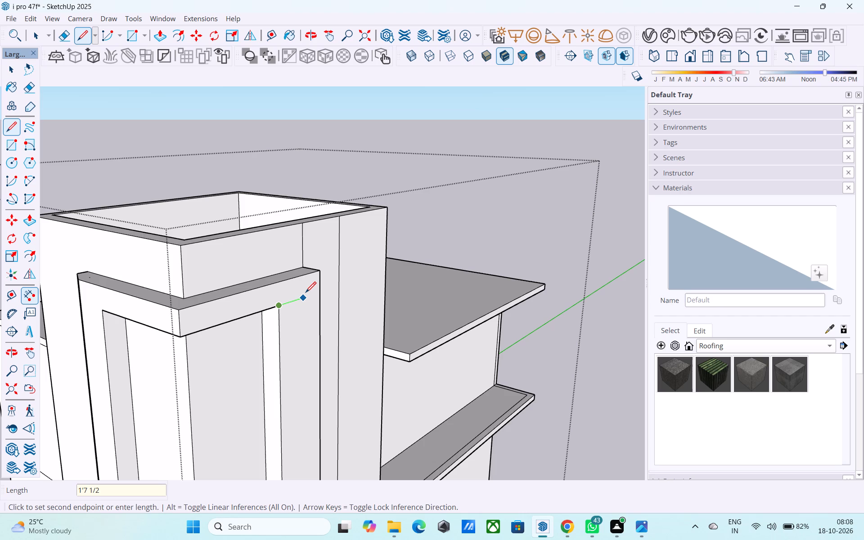
{"action": "key", "text": "shift+quotedbl"}
{"action": "key", "text": "Return"}
Draw a vertical line from the end of that short line down to the frame's bottom edge.
{"action": "scroll", "coordinate": [306, 297], "scroll_direction": "down", "scroll_amount": 8}
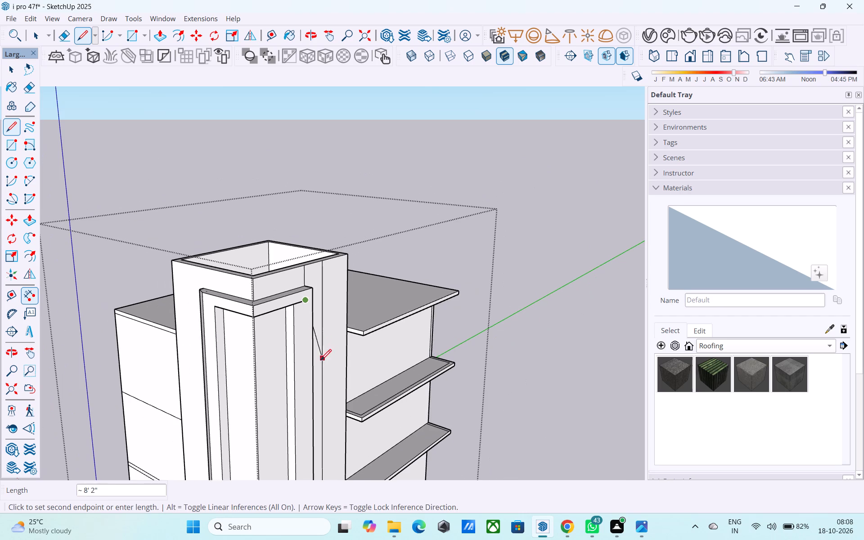
{"action": "middle_click_drag", "start_coordinate": [305, 407], "coordinate": [279, 279]}
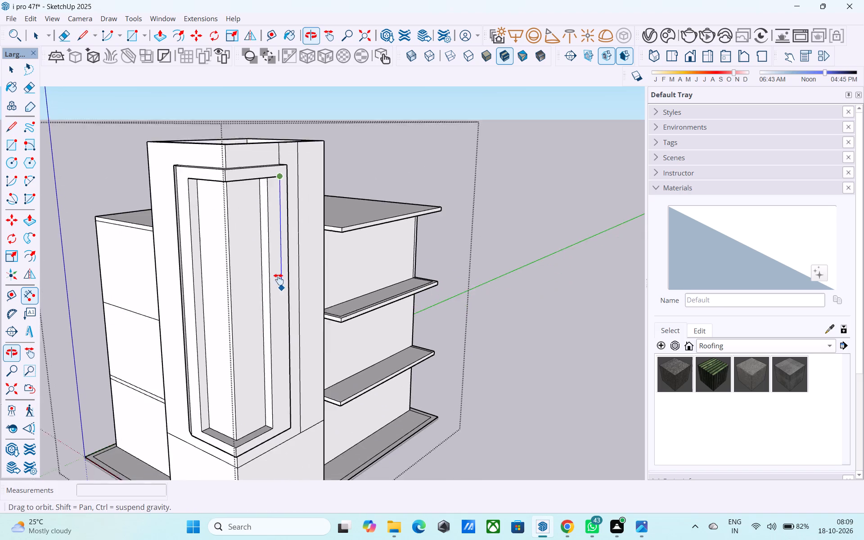
{"action": "middle_click_drag", "start_coordinate": [279, 279], "coordinate": [274, 261]}
{"action": "scroll", "coordinate": [277, 410], "scroll_direction": "up", "scroll_amount": 3}
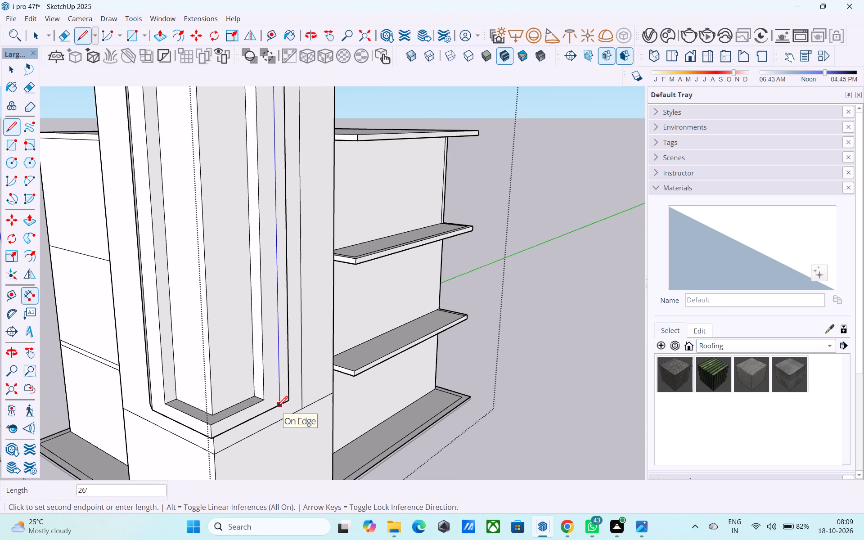
{"action": "left_click", "coordinate": [278, 408]}
{"action": "middle_click_drag", "start_coordinate": [281, 387], "coordinate": [312, 489], "text": "shift"}
{"action": "middle_click_drag", "start_coordinate": [270, 399], "coordinate": [264, 399], "text": "shift"}
{"action": "scroll", "coordinate": [301, 229], "scroll_direction": "up", "scroll_amount": 7}
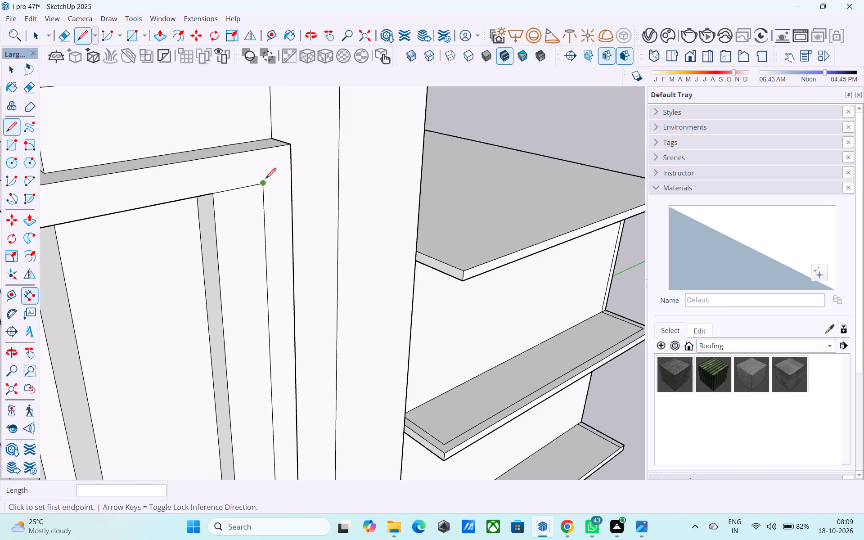
{"action": "left_click", "coordinate": [265, 179]}
{"action": "key", "text": "space"}
Push the frame's narrow outer side face in 1', up to the drawn vertical line.
{"action": "middle_click_drag", "start_coordinate": [280, 203], "coordinate": [234, 203]}
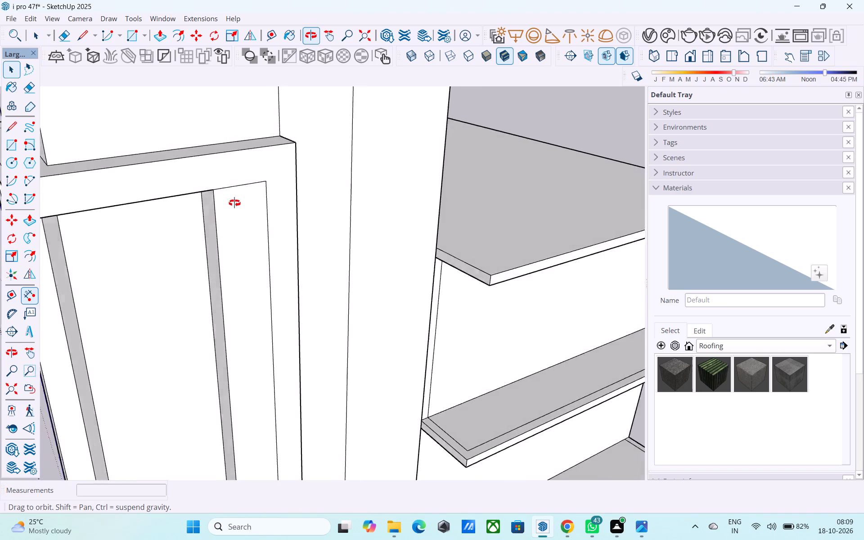
{"action": "middle_click_drag", "start_coordinate": [234, 203], "coordinate": [94, 169]}
{"action": "scroll", "coordinate": [98, 188], "scroll_direction": "down", "scroll_amount": 5}
{"action": "middle_click_drag", "start_coordinate": [194, 237], "coordinate": [140, 238]}
{"action": "scroll", "coordinate": [144, 238], "scroll_direction": "up", "scroll_amount": 4}
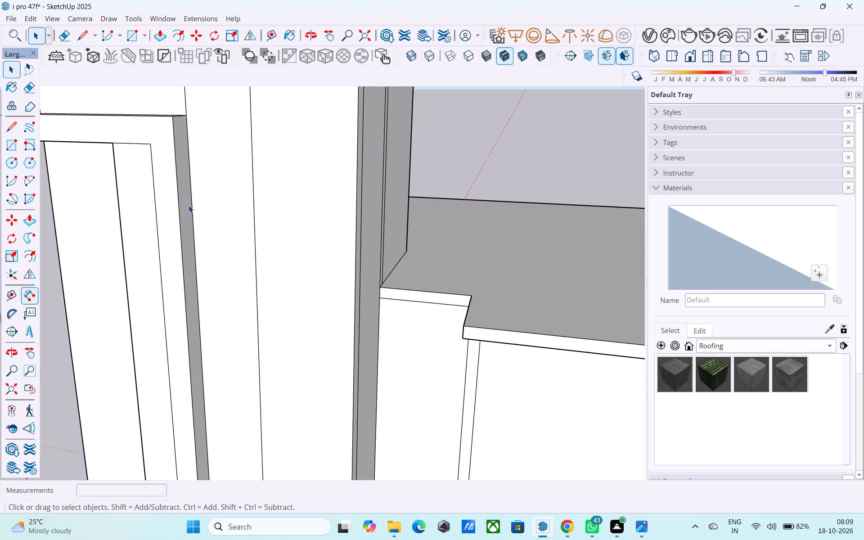
{"action": "left_click", "coordinate": [186, 202]}
{"action": "key", "text": "p"}
{"action": "left_click", "coordinate": [185, 207]}
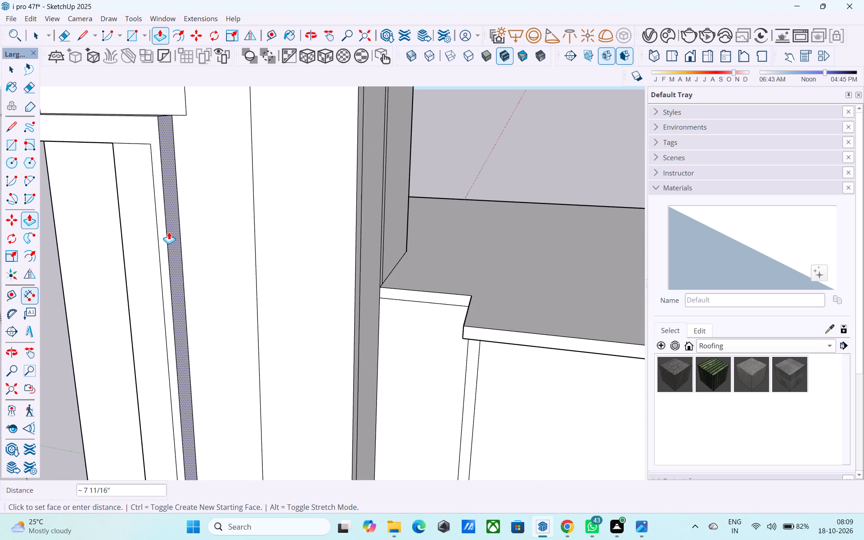
{"action": "left_click", "coordinate": [161, 239]}
Erase the leftover edges crossing the frame face beside the opening's upper and lower corners.
{"action": "scroll", "coordinate": [166, 238], "scroll_direction": "down", "scroll_amount": 11}
{"action": "middle_click_drag", "start_coordinate": [252, 252], "coordinate": [309, 265]}
{"action": "scroll", "coordinate": [229, 247], "scroll_direction": "down", "scroll_amount": 3}
{"action": "middle_click_drag", "start_coordinate": [256, 255], "coordinate": [343, 245]}
{"action": "scroll", "coordinate": [325, 226], "scroll_direction": "up", "scroll_amount": 7}
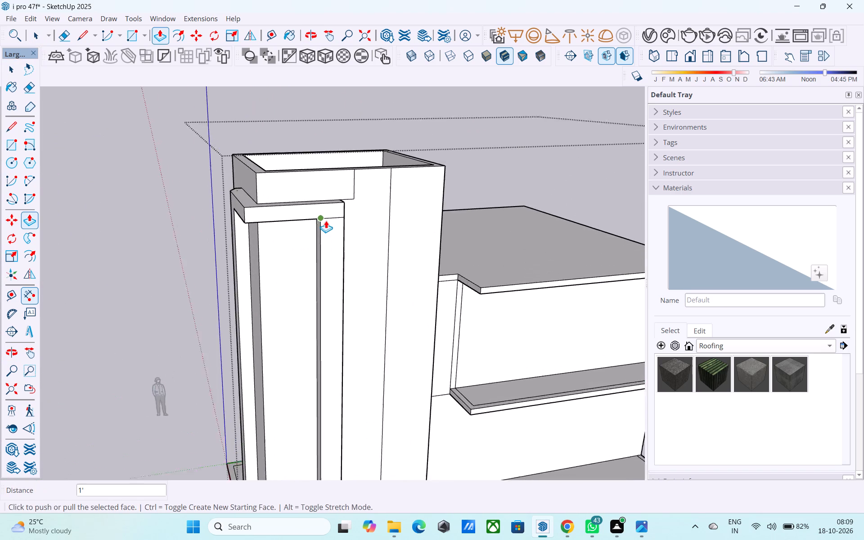
{"action": "scroll", "coordinate": [326, 220], "scroll_direction": "up", "scroll_amount": 2}
{"action": "key", "text": "e"}
{"action": "left_click", "coordinate": [329, 217]}
{"action": "scroll", "coordinate": [328, 233], "scroll_direction": "down", "scroll_amount": 11}
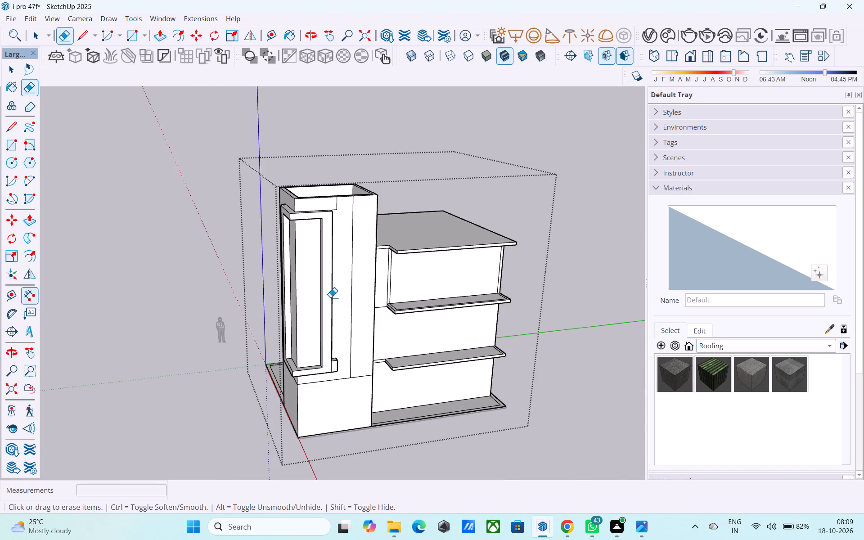
{"action": "scroll", "coordinate": [347, 364], "scroll_direction": "up", "scroll_amount": 12}
{"action": "left_click", "coordinate": [311, 373]}
Push the end face of the block protruding at the frame's lower corner in, flush with the side face above.
{"action": "middle_click_drag", "start_coordinate": [304, 374], "coordinate": [394, 356]}
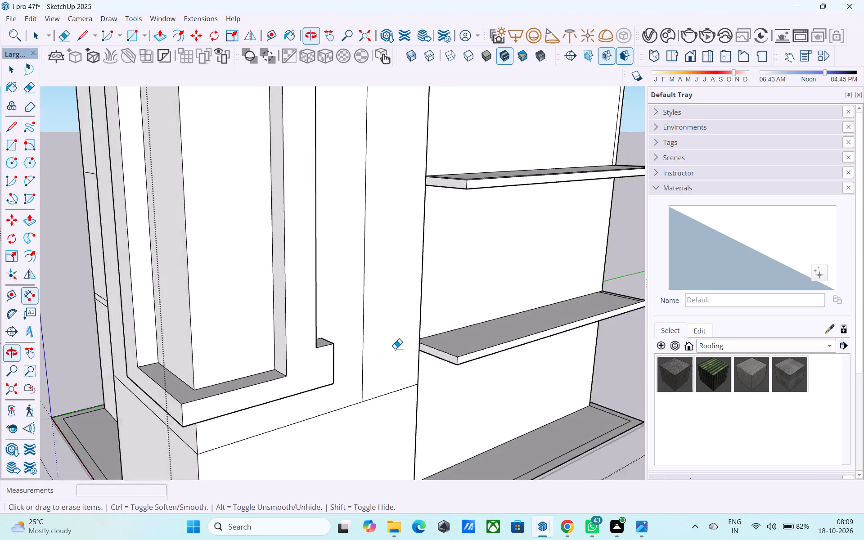
{"action": "scroll", "coordinate": [395, 349], "scroll_direction": "down", "scroll_amount": 10}
{"action": "middle_click_drag", "start_coordinate": [391, 351], "coordinate": [291, 401]}
{"action": "scroll", "coordinate": [378, 401], "scroll_direction": "down", "scroll_amount": 1}
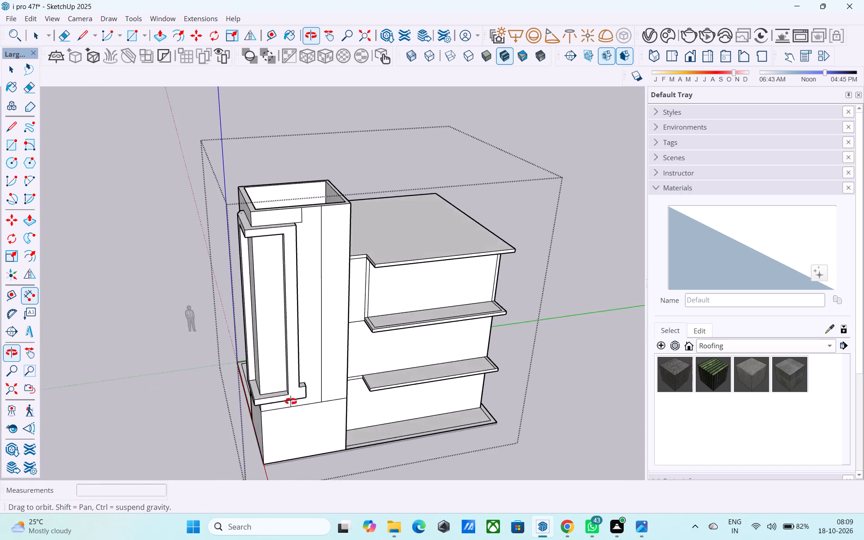
{"action": "middle_click_drag", "start_coordinate": [291, 401], "coordinate": [245, 369]}
{"action": "scroll", "coordinate": [247, 362], "scroll_direction": "up", "scroll_amount": 6}
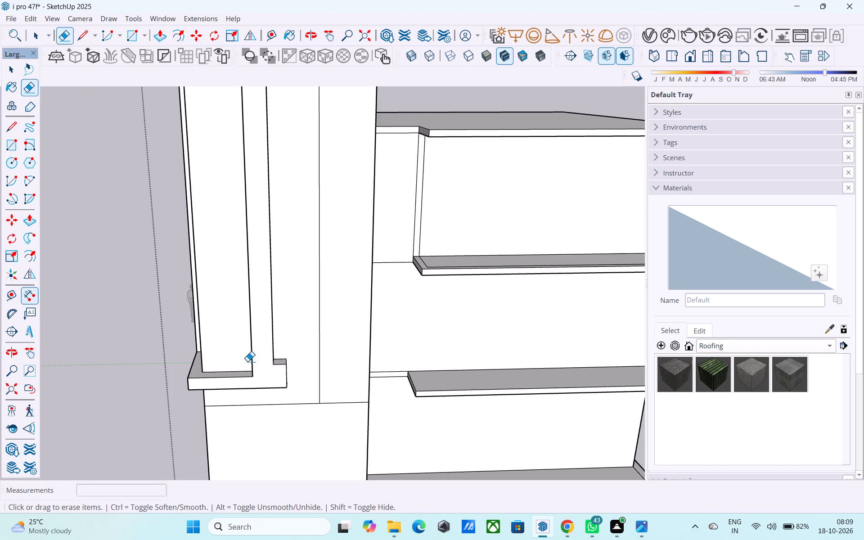
{"action": "scroll", "coordinate": [247, 361], "scroll_direction": "down", "scroll_amount": 8}
{"action": "middle_click_drag", "start_coordinate": [262, 396], "coordinate": [265, 364]}
{"action": "scroll", "coordinate": [263, 359], "scroll_direction": "up", "scroll_amount": 4}
{"action": "key", "text": "space"}
{"action": "middle_click_drag", "start_coordinate": [262, 347], "coordinate": [303, 349]}
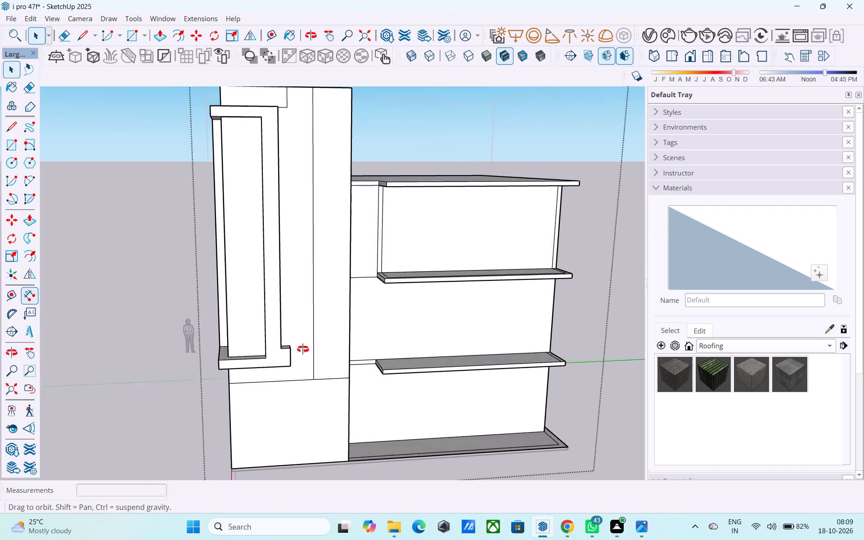
{"action": "middle_click_drag", "start_coordinate": [303, 349], "coordinate": [385, 374]}
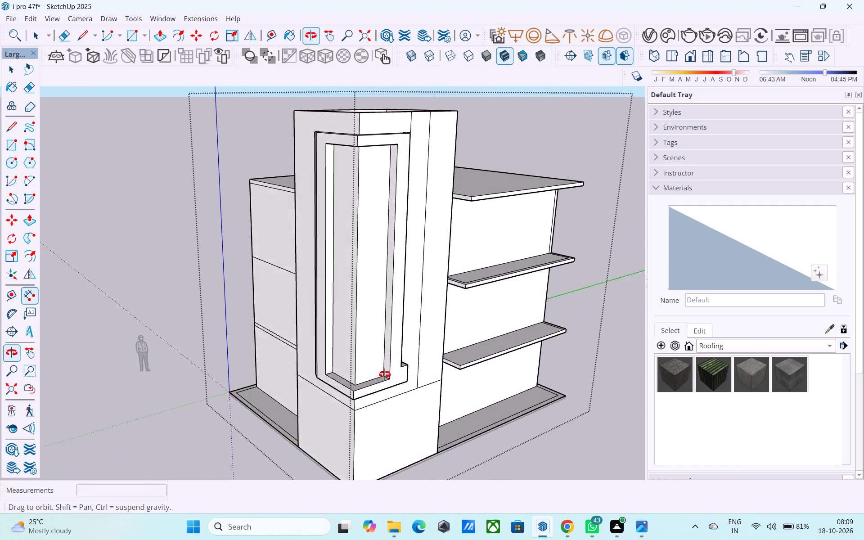
{"action": "middle_click_drag", "start_coordinate": [385, 374], "coordinate": [254, 384]}
{"action": "scroll", "coordinate": [204, 405], "scroll_direction": "down", "scroll_amount": 5}
{"action": "middle_click_drag", "start_coordinate": [299, 382], "coordinate": [283, 375]}
{"action": "scroll", "coordinate": [236, 378], "scroll_direction": "up", "scroll_amount": 5}
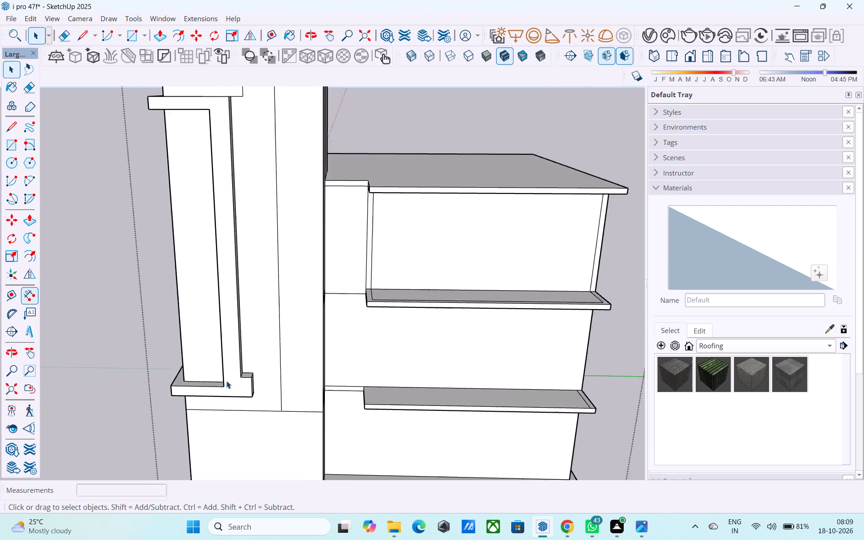
{"action": "scroll", "coordinate": [226, 381], "scroll_direction": "up", "scroll_amount": 12}
{"action": "middle_click_drag", "start_coordinate": [260, 391], "coordinate": [246, 388]}
{"action": "left_click", "coordinate": [220, 364]}
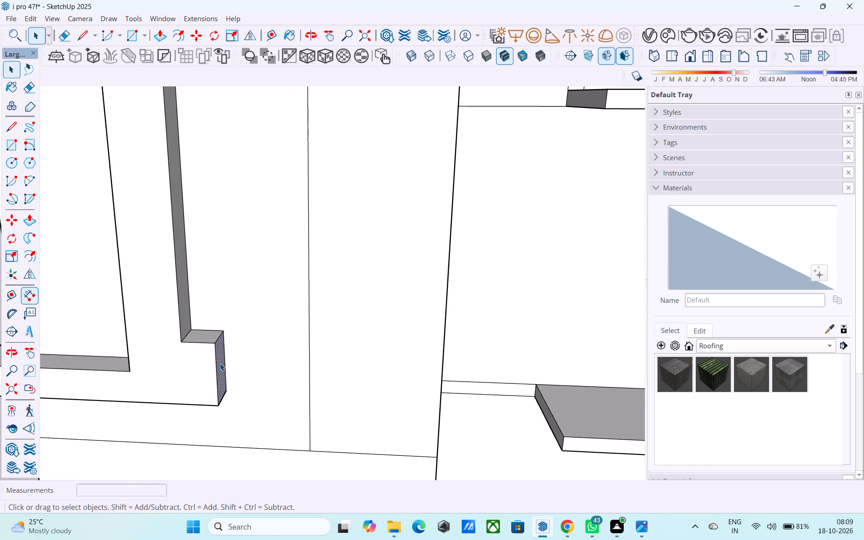
{"action": "key", "text": "p"}
{"action": "left_click", "coordinate": [220, 363]}
{"action": "left_click", "coordinate": [181, 285]}
{"action": "key", "text": "space"}
Erase the seam edge between the two flush parts of the frame's side face.
{"action": "scroll", "coordinate": [198, 328], "scroll_direction": "up", "scroll_amount": 4}
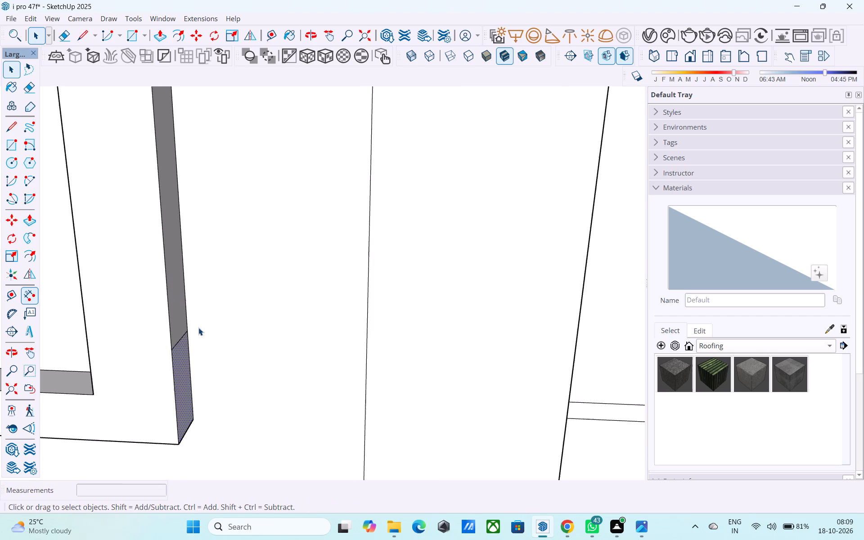
{"action": "key", "text": "e"}
{"action": "left_click", "coordinate": [180, 339]}
{"action": "key", "text": "space"}
Split the frame's side face lengthwise with a vertical line from its top edge's midpoint down to its bottom edge.
{"action": "scroll", "coordinate": [191, 354], "scroll_direction": "down", "scroll_amount": 13}
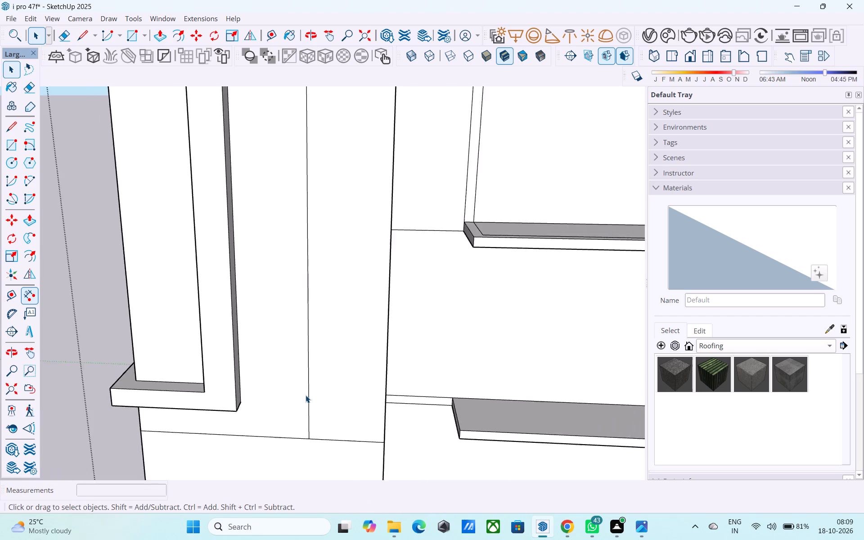
{"action": "scroll", "coordinate": [306, 395], "scroll_direction": "down", "scroll_amount": 4}
{"action": "scroll", "coordinate": [306, 395], "scroll_direction": "up", "scroll_amount": 1}
{"action": "scroll", "coordinate": [306, 395], "scroll_direction": "down", "scroll_amount": 6}
{"action": "scroll", "coordinate": [262, 234], "scroll_direction": "up", "scroll_amount": 15}
{"action": "middle_click_drag", "start_coordinate": [253, 255], "coordinate": [202, 256]}
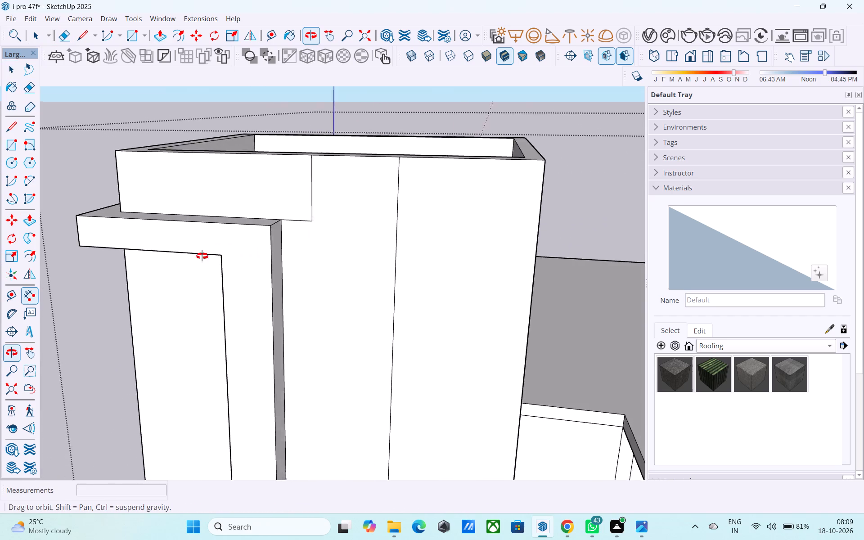
{"action": "middle_click_drag", "start_coordinate": [202, 256], "coordinate": [98, 282]}
{"action": "key", "text": "l"}
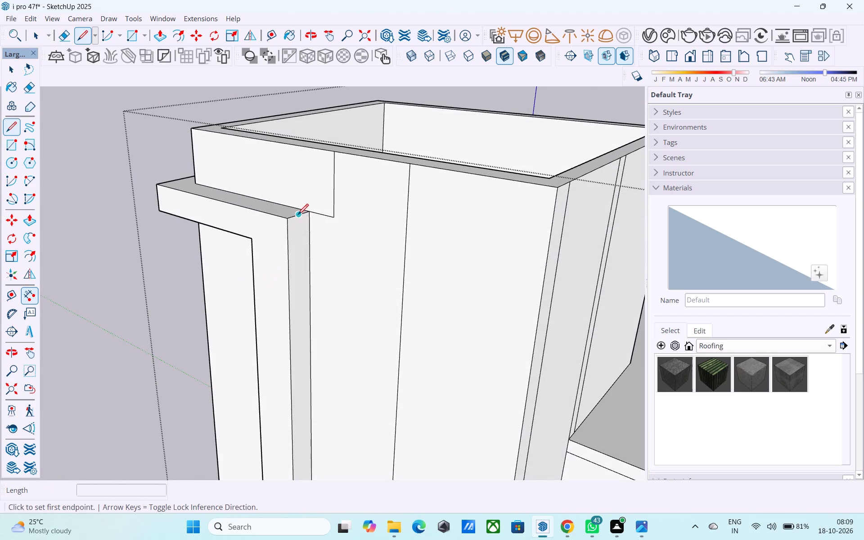
{"action": "left_click", "coordinate": [298, 216]}
{"action": "scroll", "coordinate": [299, 218], "scroll_direction": "down", "scroll_amount": 4}
{"action": "middle_click_drag", "start_coordinate": [321, 350], "coordinate": [292, 123], "text": "shift"}
{"action": "middle_click_drag", "start_coordinate": [298, 387], "coordinate": [267, 292]}
{"action": "scroll", "coordinate": [256, 346], "scroll_direction": "up", "scroll_amount": 4}
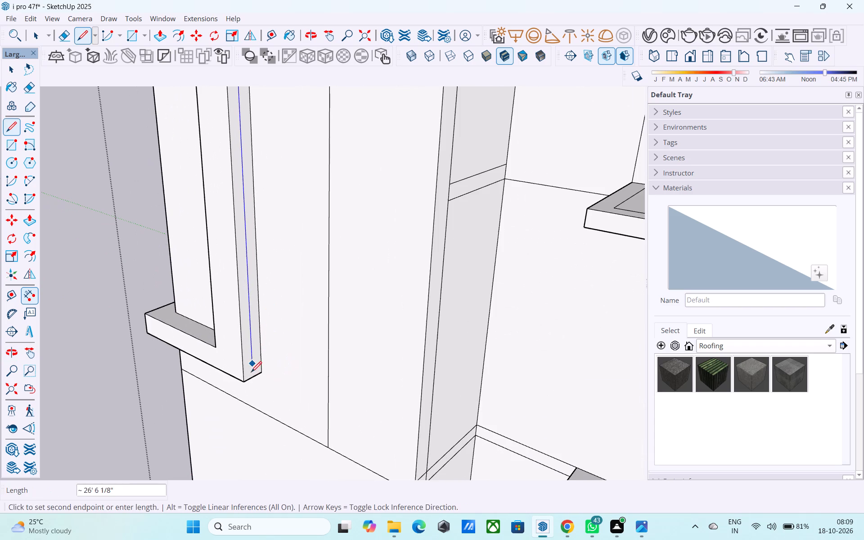
{"action": "left_click", "coordinate": [249, 380]}
Pull the rear half of the split side face, next to the tower wall, outward by 1'.
{"action": "scroll", "coordinate": [272, 295], "scroll_direction": "down", "scroll_amount": 3}
{"action": "middle_click_drag", "start_coordinate": [272, 295], "coordinate": [292, 429]}
{"action": "scroll", "coordinate": [286, 301], "scroll_direction": "down", "scroll_amount": 6}
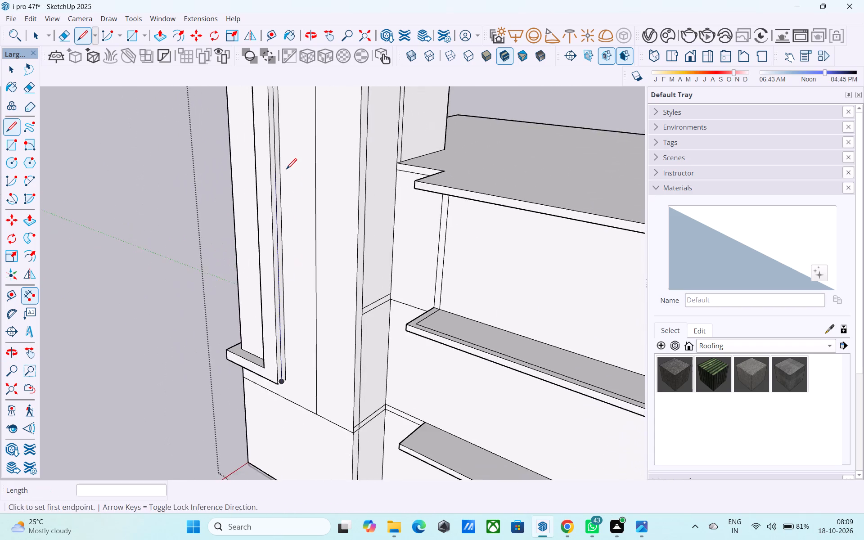
{"action": "middle_click_drag", "start_coordinate": [286, 173], "coordinate": [310, 384], "text": "shift"}
{"action": "scroll", "coordinate": [301, 329], "scroll_direction": "up", "scroll_amount": 9}
{"action": "key", "text": "space"}
{"action": "left_click", "coordinate": [299, 212]}
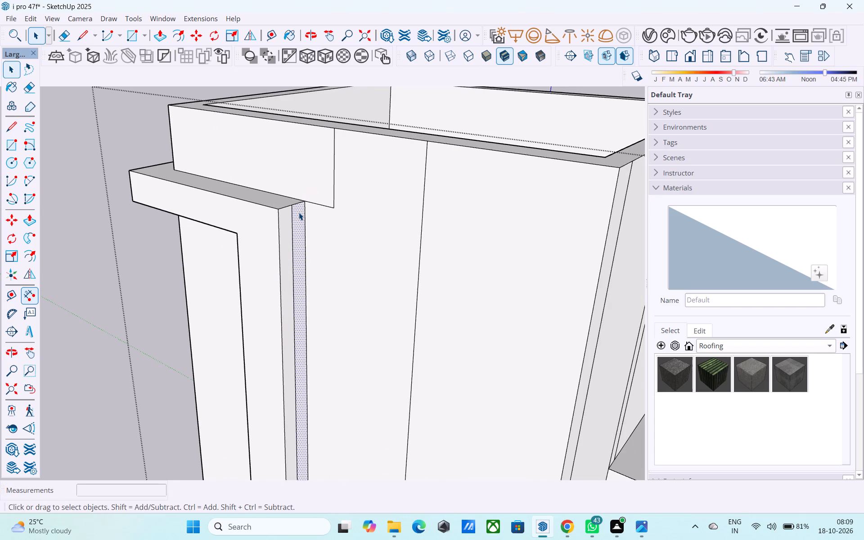
{"action": "key", "text": "p"}
{"action": "left_click", "coordinate": [299, 212]}
{"action": "left_click", "coordinate": [333, 163]}
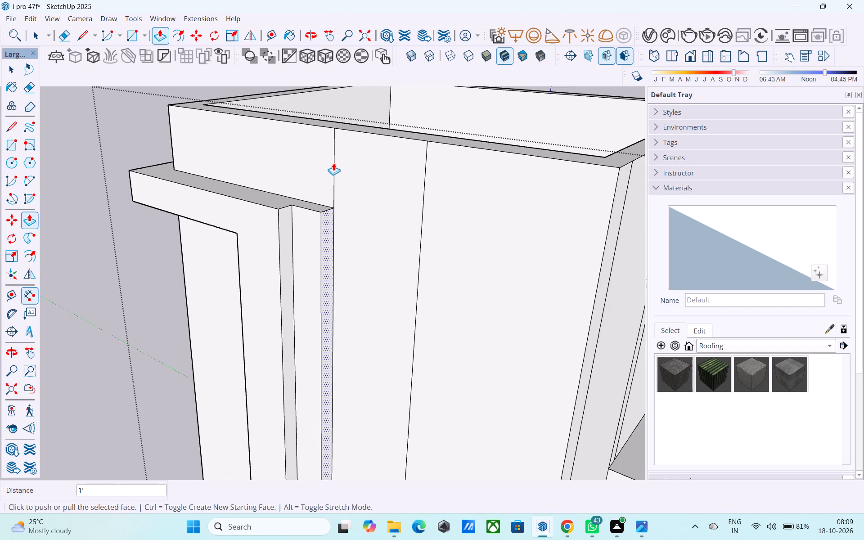
{"action": "scroll", "coordinate": [332, 166], "scroll_direction": "down", "scroll_amount": 3}
{"action": "key", "text": "space"}
Draw diagonal lines across the step at the frame's top and bottom, joining the outer corners to form a bevelled side.
{"action": "key", "text": "l"}
{"action": "left_click", "coordinate": [289, 198]}
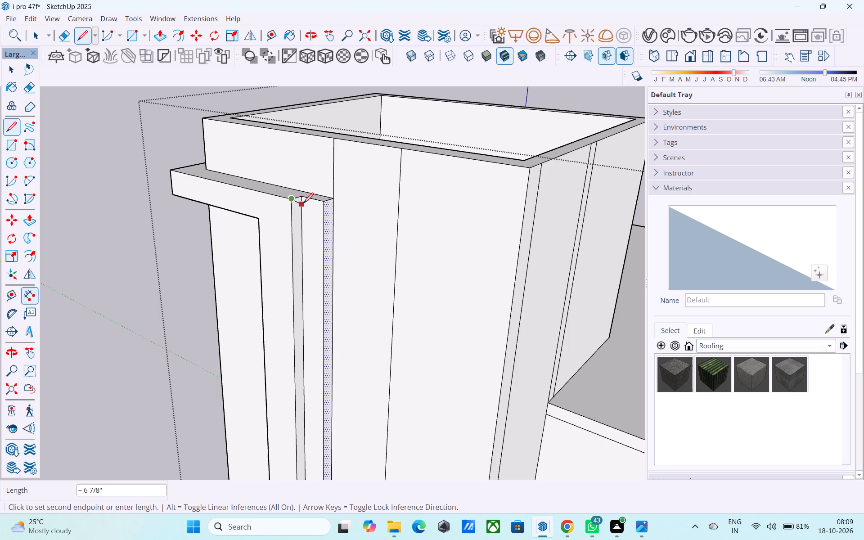
{"action": "left_click", "coordinate": [324, 207]}
{"action": "scroll", "coordinate": [297, 178], "scroll_direction": "down", "scroll_amount": 10}
{"action": "scroll", "coordinate": [310, 395], "scroll_direction": "down", "scroll_amount": 3}
{"action": "scroll", "coordinate": [310, 425], "scroll_direction": "up", "scroll_amount": 8}
{"action": "scroll", "coordinate": [298, 450], "scroll_direction": "down", "scroll_amount": 1}
{"action": "scroll", "coordinate": [298, 450], "scroll_direction": "up", "scroll_amount": 7}
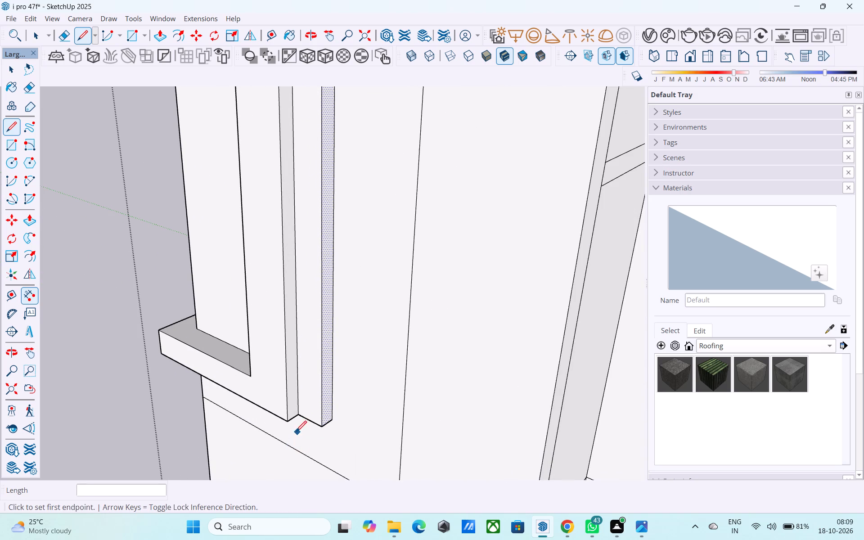
{"action": "left_click", "coordinate": [288, 422]}
{"action": "left_click", "coordinate": [320, 424]}
{"action": "scroll", "coordinate": [322, 422], "scroll_direction": "down", "scroll_amount": 6}
{"action": "key", "text": "space"}
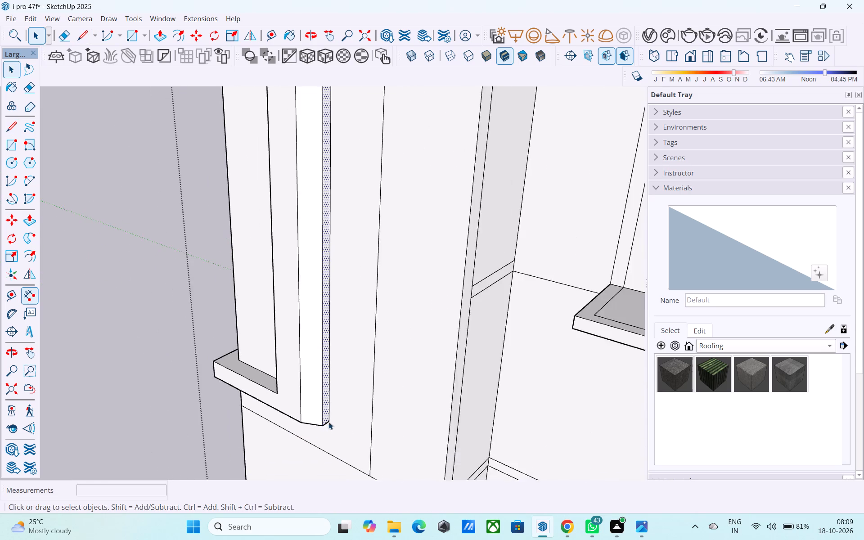
Examine the tower's bevelled corner frame from the front corner and both sides of the building.
{"action": "scroll", "coordinate": [328, 422], "scroll_direction": "down", "scroll_amount": 7}
{"action": "middle_click_drag", "start_coordinate": [319, 422], "coordinate": [441, 430]}
{"action": "scroll", "coordinate": [441, 430], "scroll_direction": "down", "scroll_amount": 10}
{"action": "middle_click_drag", "start_coordinate": [319, 405], "coordinate": [559, 308]}
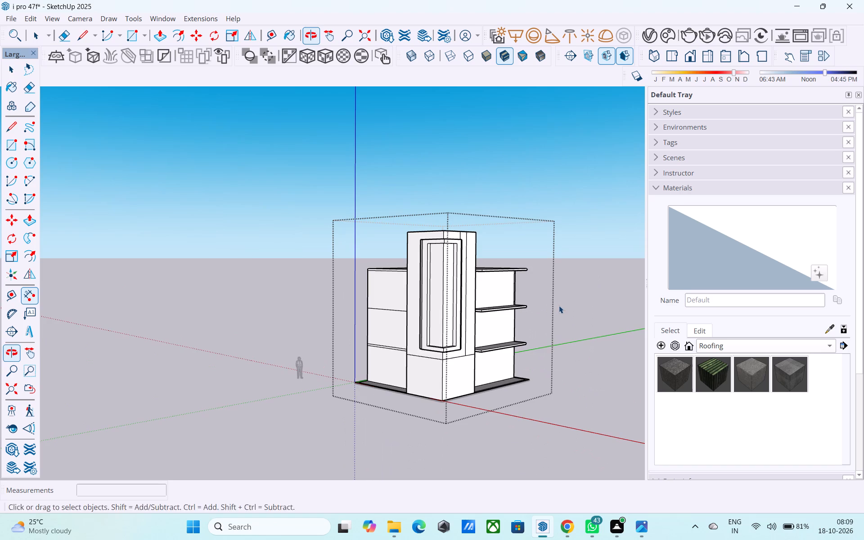
{"action": "middle_click_drag", "start_coordinate": [558, 304], "coordinate": [483, 396], "text": "shift"}
{"action": "scroll", "coordinate": [400, 377], "scroll_direction": "up", "scroll_amount": 9}
{"action": "middle_click_drag", "start_coordinate": [369, 384], "coordinate": [361, 390], "text": "shift"}
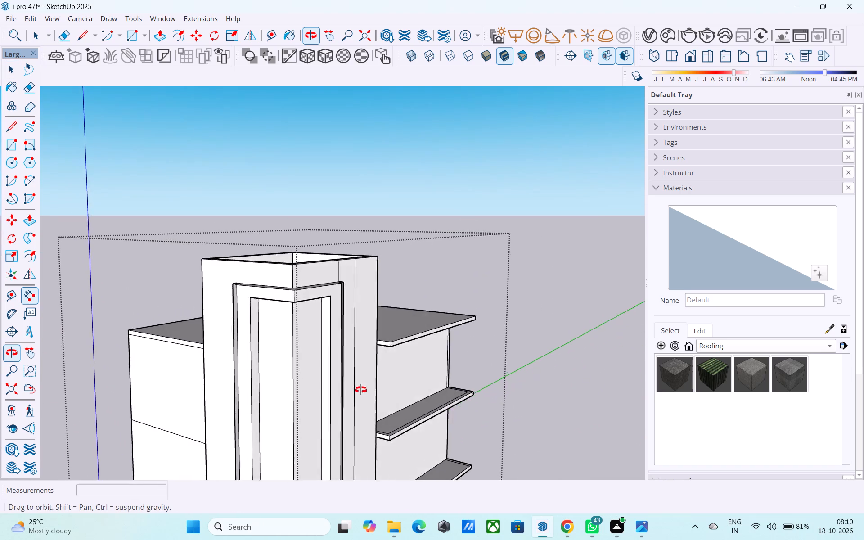
{"action": "middle_click_drag", "start_coordinate": [361, 390], "coordinate": [453, 420], "text": "shift"}
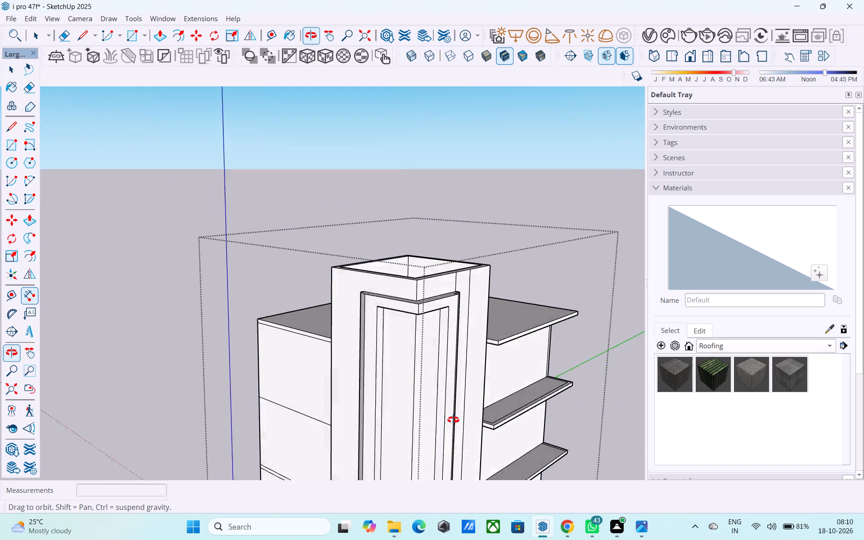
{"action": "middle_click_drag", "start_coordinate": [453, 420], "coordinate": [458, 419], "text": "shift"}
{"action": "middle_click_drag", "start_coordinate": [435, 391], "coordinate": [191, 350], "text": "shift"}
{"action": "middle_click_drag", "start_coordinate": [207, 299], "coordinate": [272, 314], "text": "shift"}
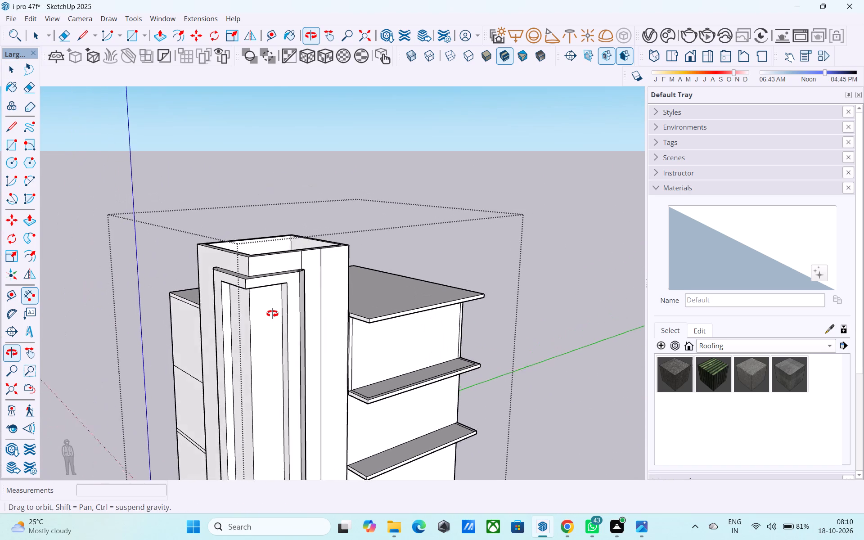
{"action": "middle_click_drag", "start_coordinate": [272, 314], "coordinate": [164, 299], "text": "shift"}
{"action": "middle_click_drag", "start_coordinate": [163, 300], "coordinate": [288, 335], "text": "shift"}
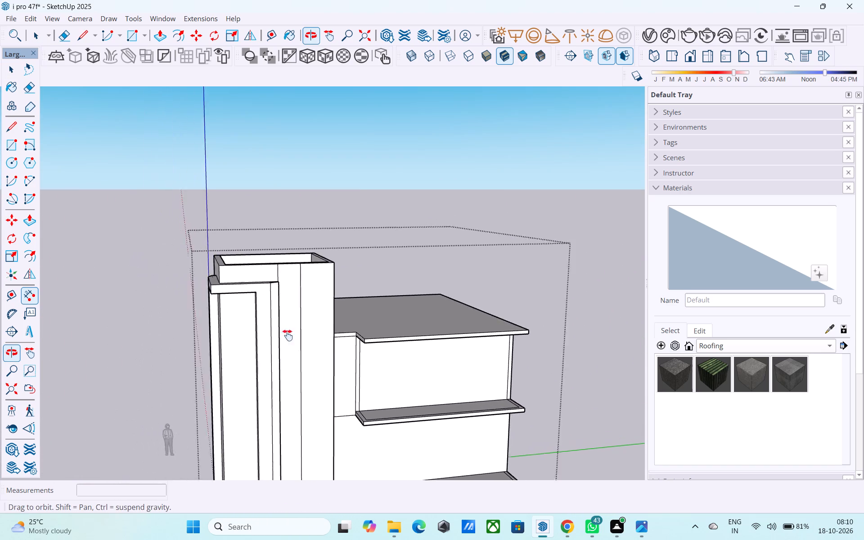
{"action": "middle_click_drag", "start_coordinate": [288, 335], "coordinate": [214, 333], "text": "shift"}
Pull the narrow end face of the frame's bevelled side, on the slab-overhang side, outward along the tower wall.
{"action": "middle_click_drag", "start_coordinate": [208, 323], "coordinate": [217, 317], "text": "shift"}
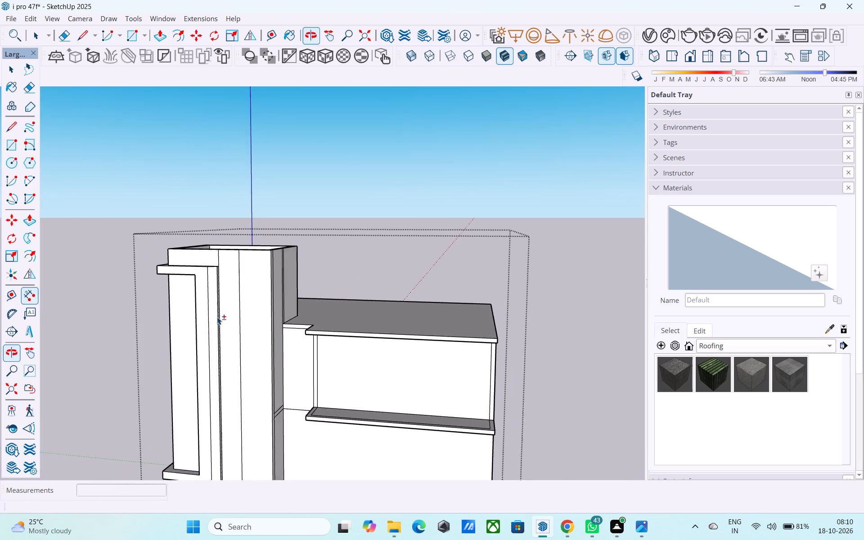
{"action": "middle_click_drag", "start_coordinate": [217, 317], "coordinate": [233, 318], "text": "shift"}
{"action": "scroll", "coordinate": [215, 299], "scroll_direction": "up", "scroll_amount": 8}
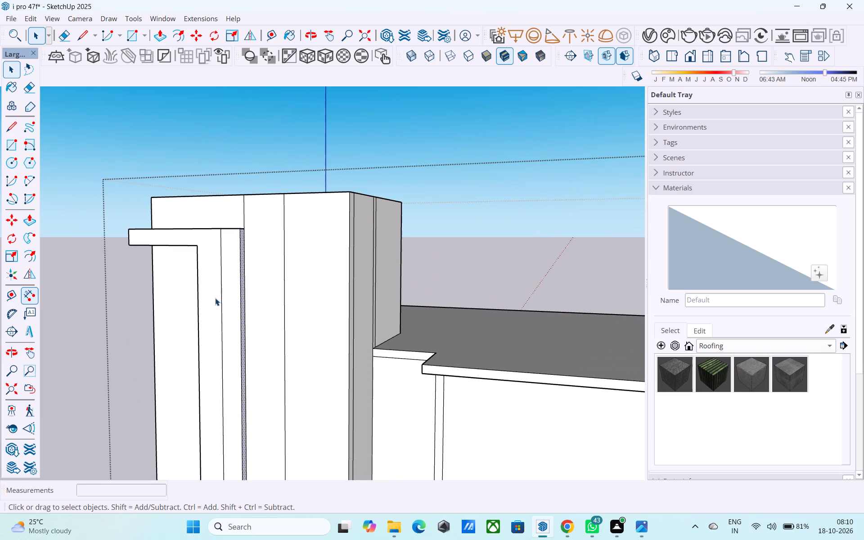
{"action": "scroll", "coordinate": [249, 280], "scroll_direction": "up", "scroll_amount": 7}
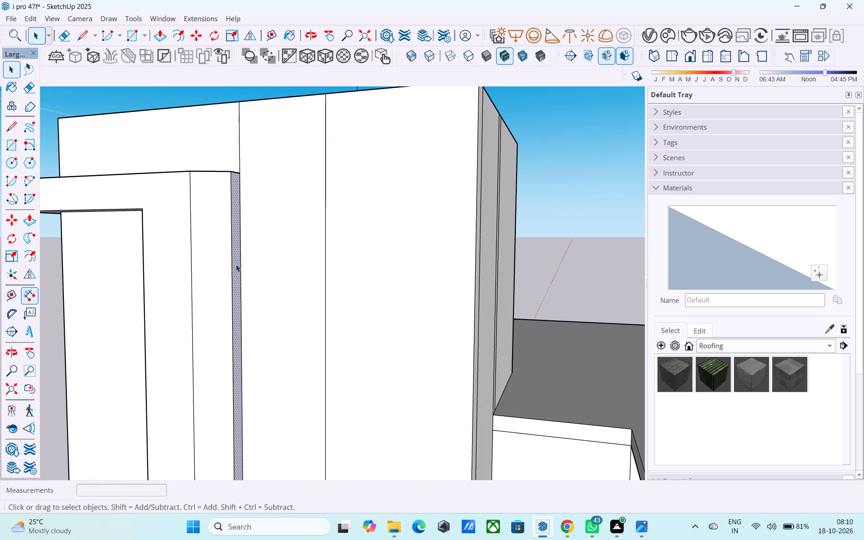
{"action": "key", "text": "p"}
{"action": "left_click", "coordinate": [236, 264]}
{"action": "scroll", "coordinate": [262, 271], "scroll_direction": "down", "scroll_amount": 7}
{"action": "middle_click_drag", "start_coordinate": [265, 276], "coordinate": [286, 287]}
{"action": "left_click", "coordinate": [300, 197]}
Pull the matching narrow end face on the frame's other side outward along the tower wall by 1' 9 3/4".
{"action": "scroll", "coordinate": [310, 255], "scroll_direction": "down", "scroll_amount": 5}
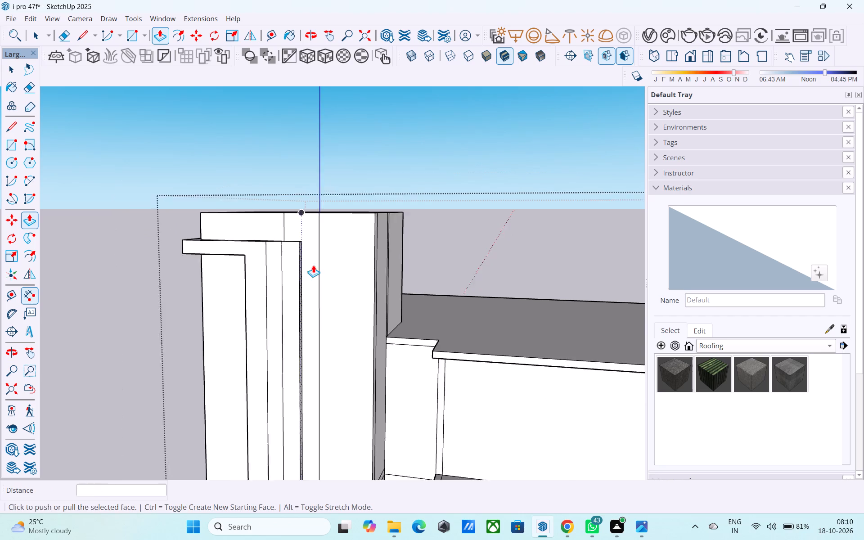
{"action": "middle_click_drag", "start_coordinate": [291, 279], "coordinate": [425, 324]}
{"action": "middle_click_drag", "start_coordinate": [425, 323], "coordinate": [535, 300], "text": "shift"}
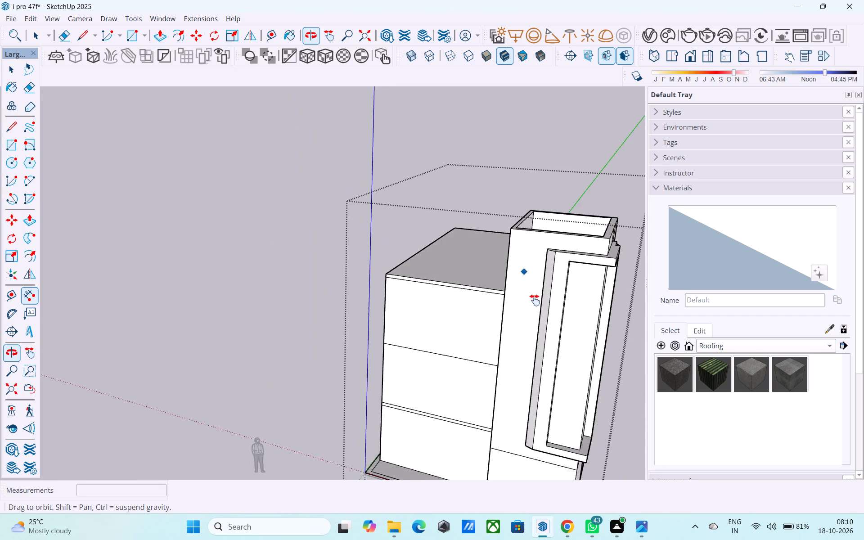
{"action": "middle_click_drag", "start_coordinate": [535, 300], "coordinate": [571, 353], "text": "shift"}
{"action": "key", "text": "space"}
{"action": "scroll", "coordinate": [490, 266], "scroll_direction": "up", "scroll_amount": 10}
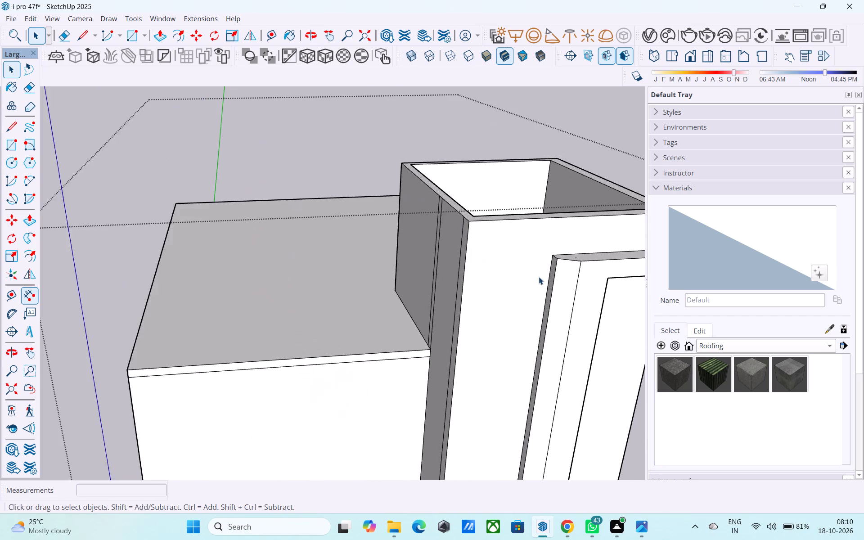
{"action": "scroll", "coordinate": [539, 277], "scroll_direction": "up", "scroll_amount": 4}
{"action": "left_click", "coordinate": [557, 277]}
{"action": "key", "text": "p"}
{"action": "left_click", "coordinate": [557, 278]}
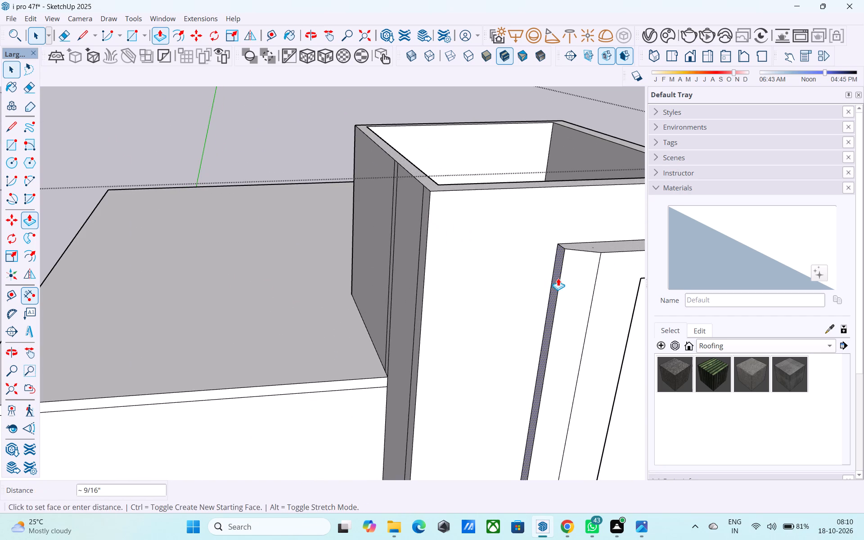
{"action": "left_click", "coordinate": [561, 265]}
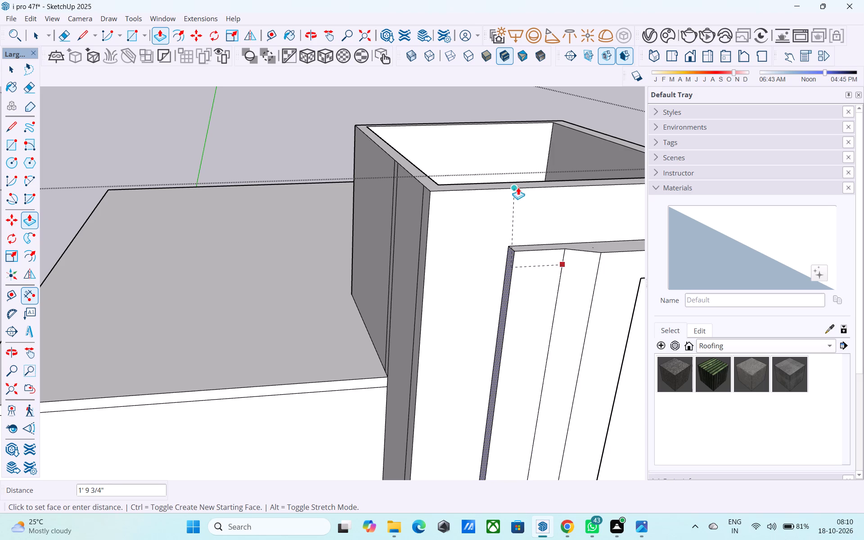
{"action": "left_click", "coordinate": [519, 187]}
Examine the widened corner frame from both sides, from above and from below for symmetry.
{"action": "middle_click_drag", "start_coordinate": [516, 219], "coordinate": [456, 185]}
{"action": "scroll", "coordinate": [456, 185], "scroll_direction": "down", "scroll_amount": 11}
{"action": "scroll", "coordinate": [363, 243], "scroll_direction": "down", "scroll_amount": 2}
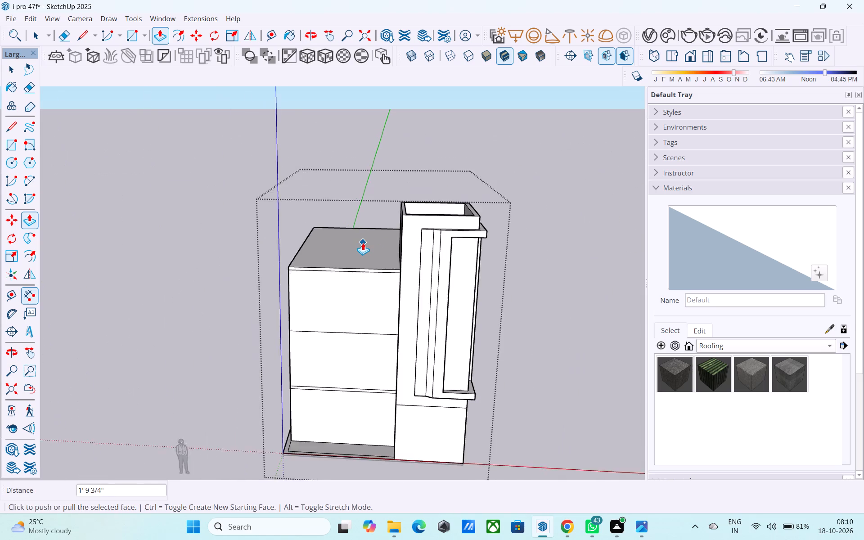
{"action": "scroll", "coordinate": [363, 243], "scroll_direction": "down", "scroll_amount": 5}
{"action": "middle_click_drag", "start_coordinate": [375, 255], "coordinate": [392, 261]}
{"action": "scroll", "coordinate": [393, 261], "scroll_direction": "up", "scroll_amount": 8}
{"action": "scroll", "coordinate": [393, 261], "scroll_direction": "down", "scroll_amount": 2}
{"action": "middle_click_drag", "start_coordinate": [402, 275], "coordinate": [402, 274]}
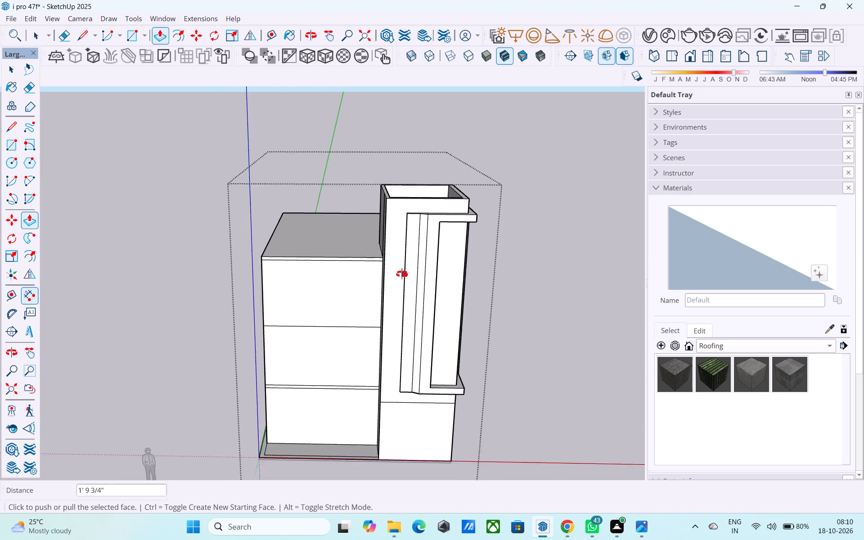
{"action": "middle_click_drag", "start_coordinate": [402, 274], "coordinate": [371, 213]}
{"action": "scroll", "coordinate": [371, 214], "scroll_direction": "up", "scroll_amount": 5}
{"action": "middle_click_drag", "start_coordinate": [416, 247], "coordinate": [397, 264]}
{"action": "scroll", "coordinate": [465, 279], "scroll_direction": "down", "scroll_amount": 7}
{"action": "middle_click_drag", "start_coordinate": [467, 350], "coordinate": [305, 364]}
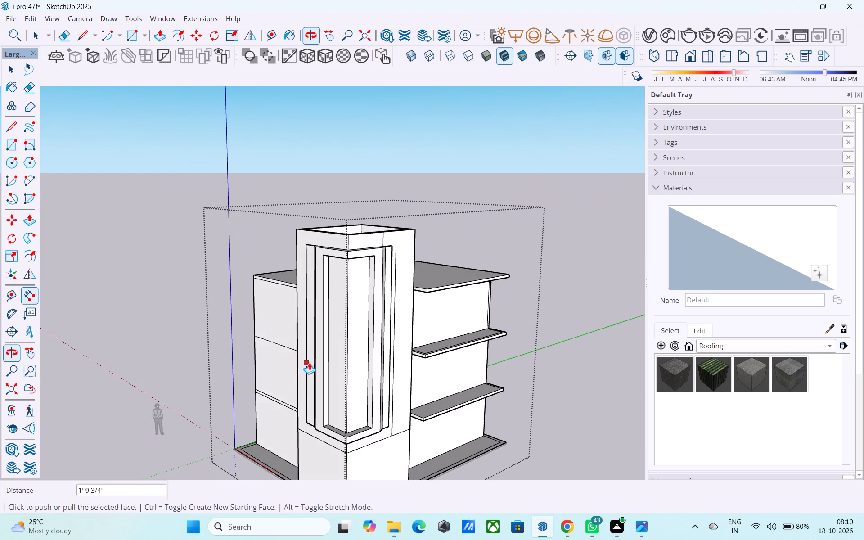
{"action": "scroll", "coordinate": [319, 357], "scroll_direction": "down", "scroll_amount": 3}
{"action": "scroll", "coordinate": [319, 352], "scroll_direction": "up", "scroll_amount": 7}
{"action": "key", "text": "space"}
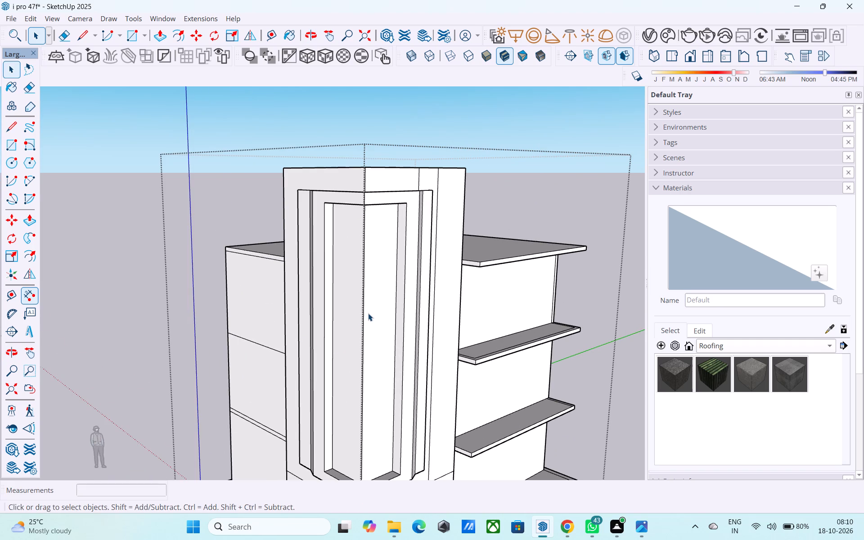
{"action": "middle_click_drag", "start_coordinate": [368, 313], "coordinate": [401, 269]}
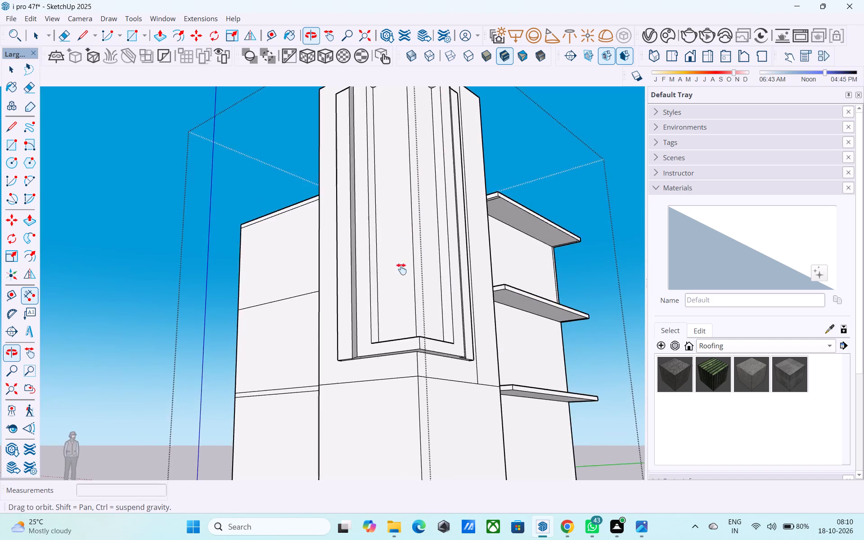
{"action": "middle_click_drag", "start_coordinate": [401, 269], "coordinate": [386, 427]}
{"action": "middle_click_drag", "start_coordinate": [383, 424], "coordinate": [370, 394], "text": "shift"}
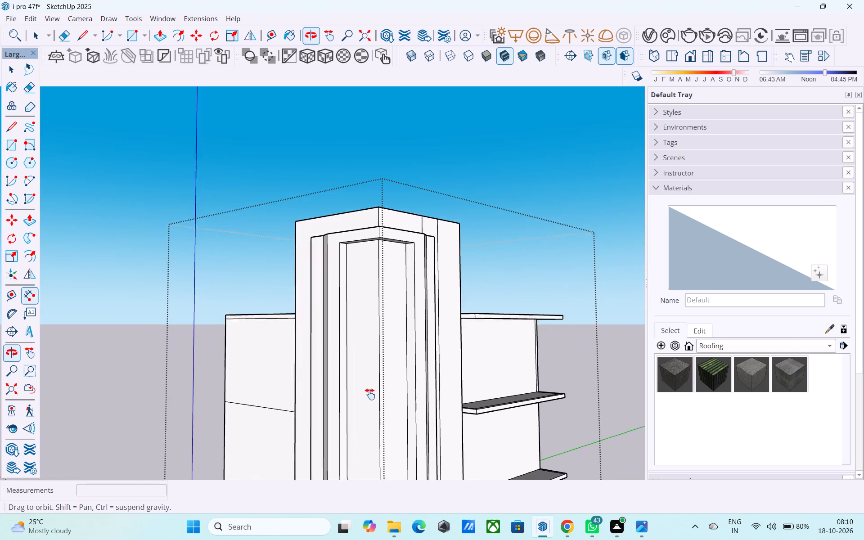
{"action": "middle_click_drag", "start_coordinate": [370, 394], "coordinate": [459, 435], "text": "shift"}
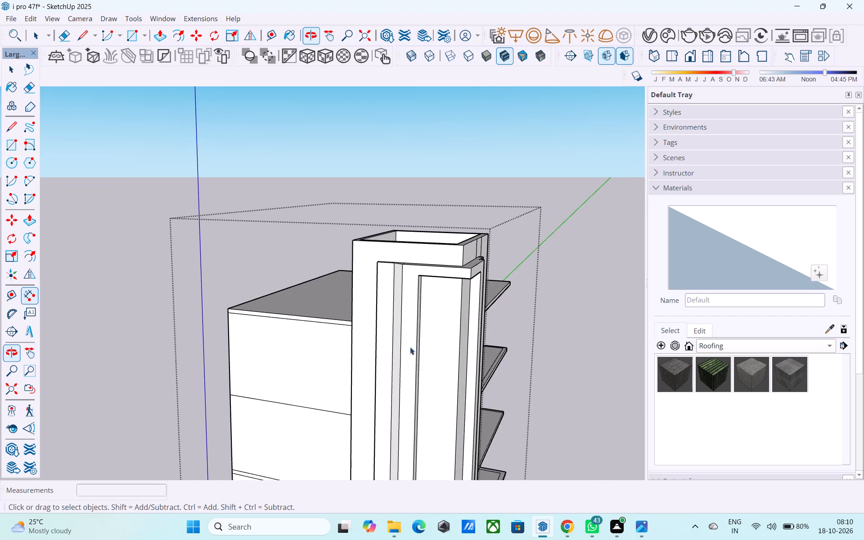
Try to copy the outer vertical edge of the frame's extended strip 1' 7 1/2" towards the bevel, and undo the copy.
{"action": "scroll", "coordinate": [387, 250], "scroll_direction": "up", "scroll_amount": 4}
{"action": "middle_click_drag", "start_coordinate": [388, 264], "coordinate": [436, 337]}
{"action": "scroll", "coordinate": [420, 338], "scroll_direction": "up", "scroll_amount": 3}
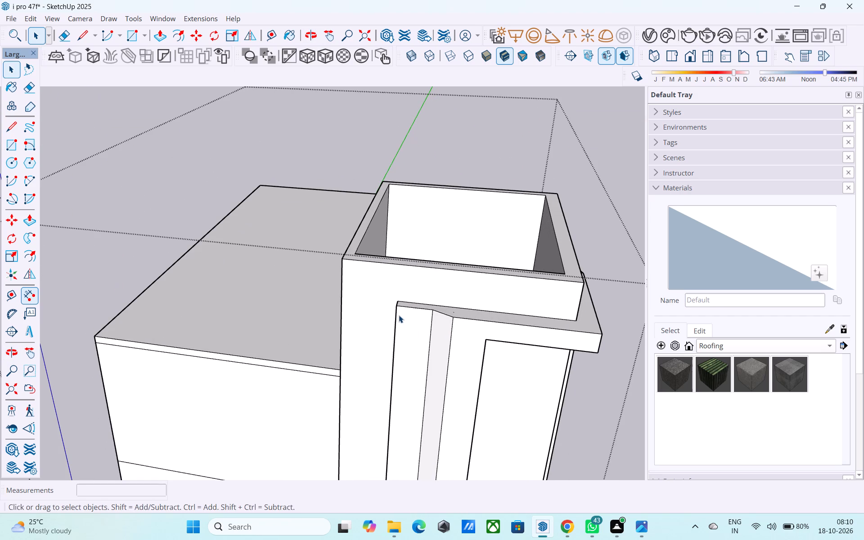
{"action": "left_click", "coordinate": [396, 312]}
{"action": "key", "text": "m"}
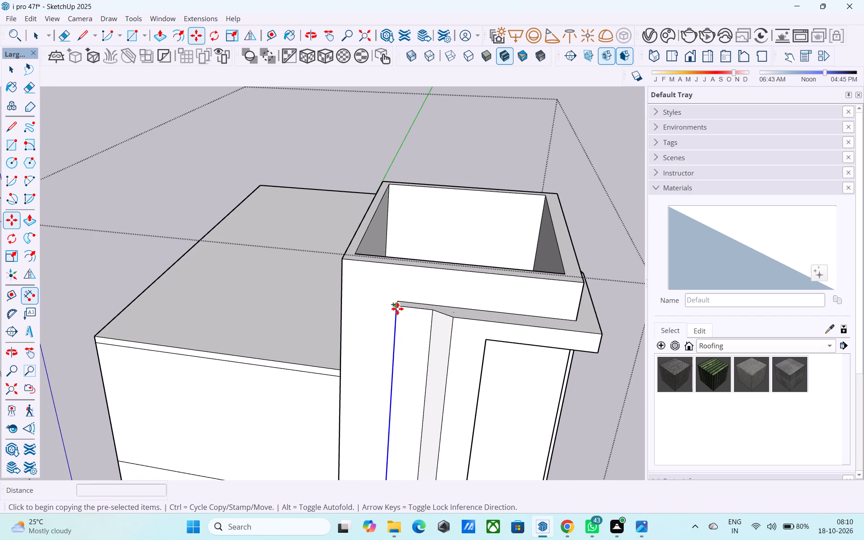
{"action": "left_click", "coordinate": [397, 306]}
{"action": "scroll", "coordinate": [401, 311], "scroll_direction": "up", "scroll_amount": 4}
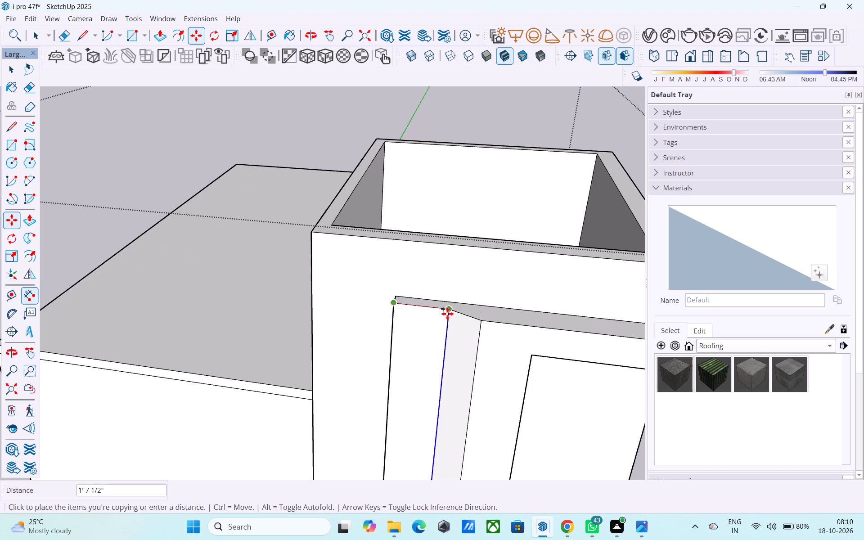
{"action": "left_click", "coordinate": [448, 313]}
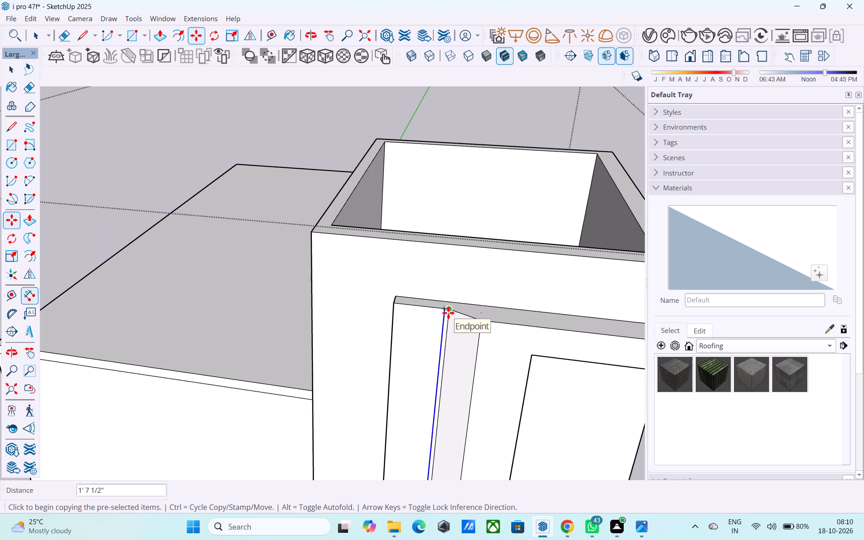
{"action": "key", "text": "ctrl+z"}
Copy the extended strip's outer vertical edge onto the bevel edge and divide the spacing by 4, making four equal vertical bands.
{"action": "key", "text": "space"}
{"action": "left_click", "coordinate": [391, 317]}
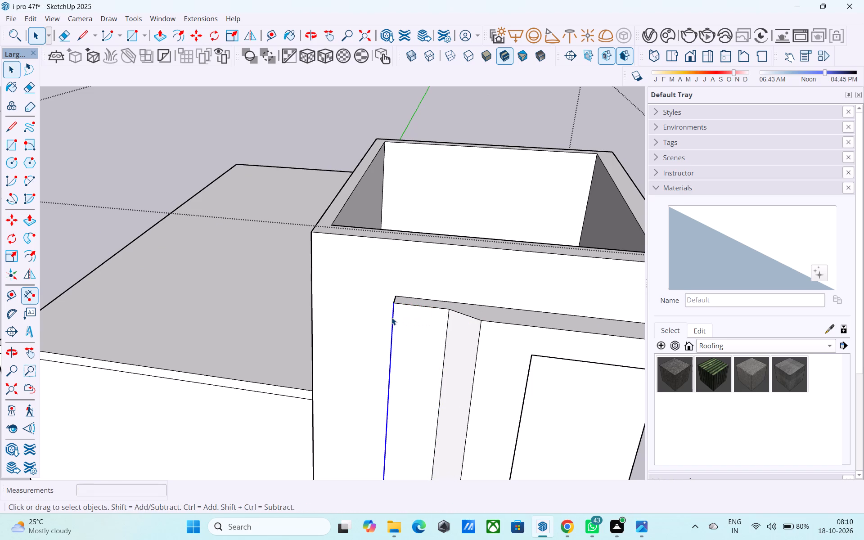
{"action": "key", "text": "m"}
{"action": "left_click", "coordinate": [392, 304]}
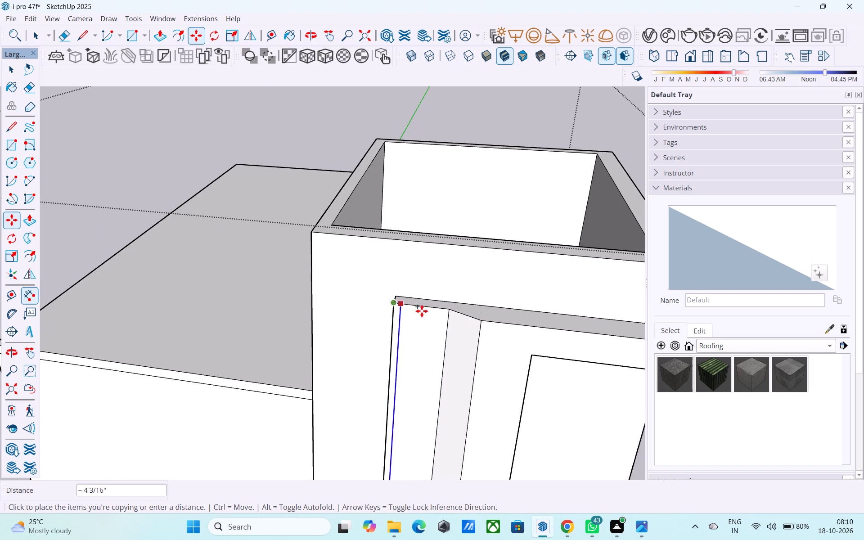
{"action": "left_click", "coordinate": [452, 311]}
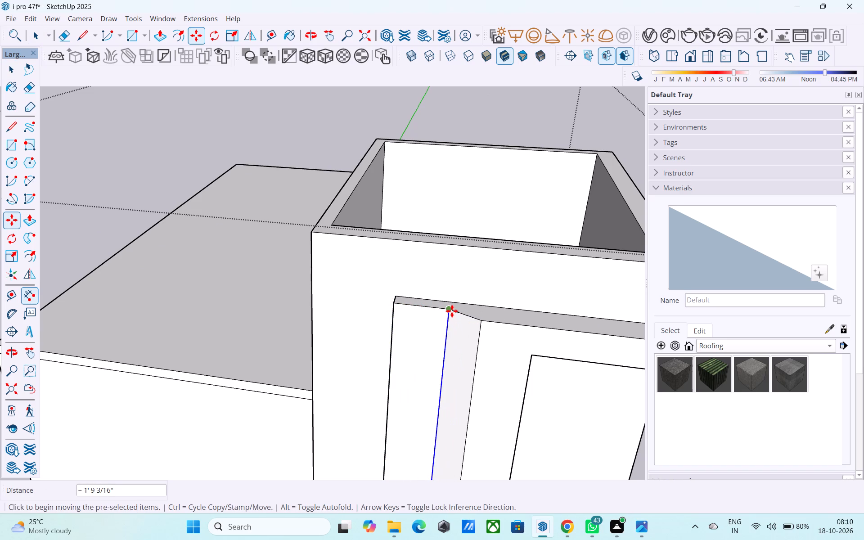
{"action": "key", "text": "slash"}
{"action": "key", "text": "4"}
{"action": "key", "text": "Return"}
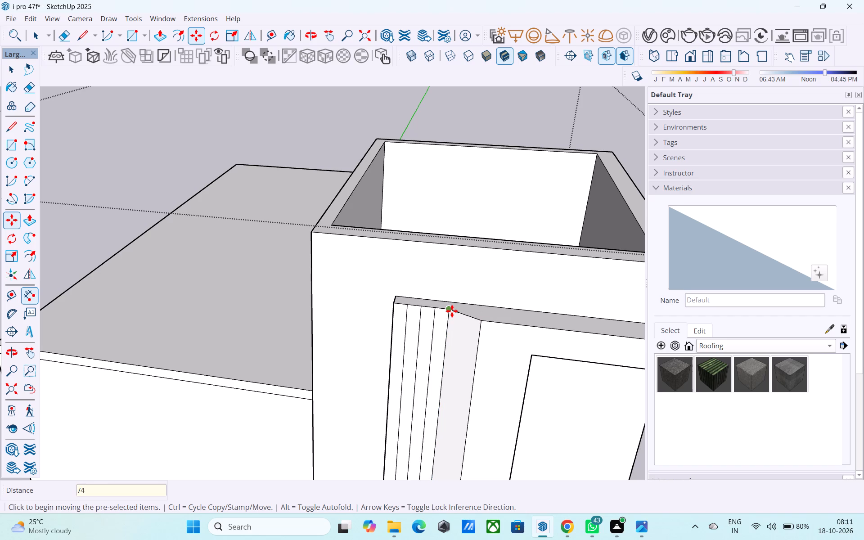
{"action": "scroll", "coordinate": [325, 281], "scroll_direction": "down", "scroll_amount": 9}
{"action": "scroll", "coordinate": [327, 380], "scroll_direction": "down", "scroll_amount": 3}
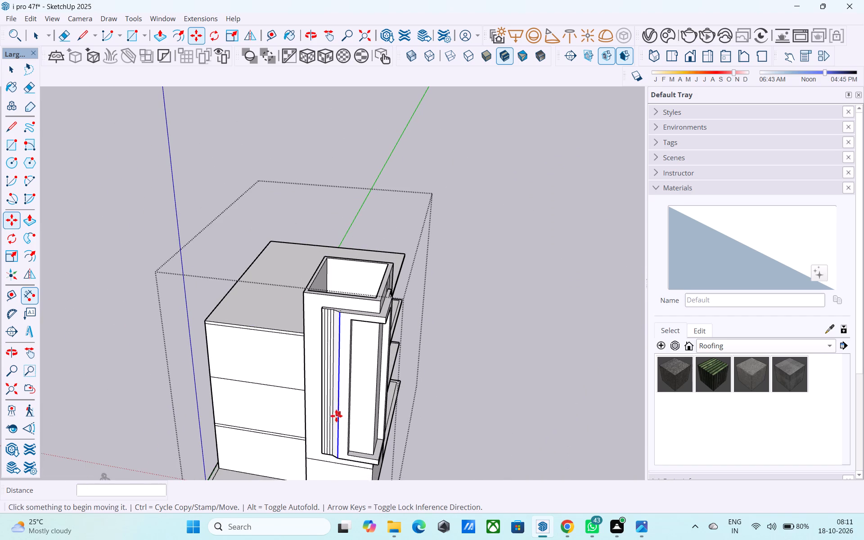
{"action": "scroll", "coordinate": [414, 365], "scroll_direction": "up", "scroll_amount": 4}
{"action": "key", "text": "space"}
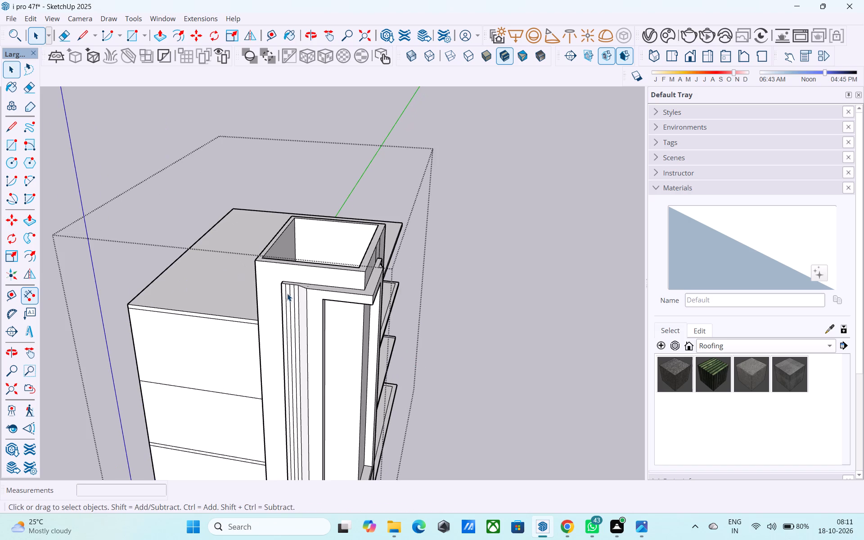
Copy the middle band dividing edge on the frame's extended strip 2" towards the strip's outer edge.
{"action": "scroll", "coordinate": [283, 292], "scroll_direction": "up", "scroll_amount": 19}
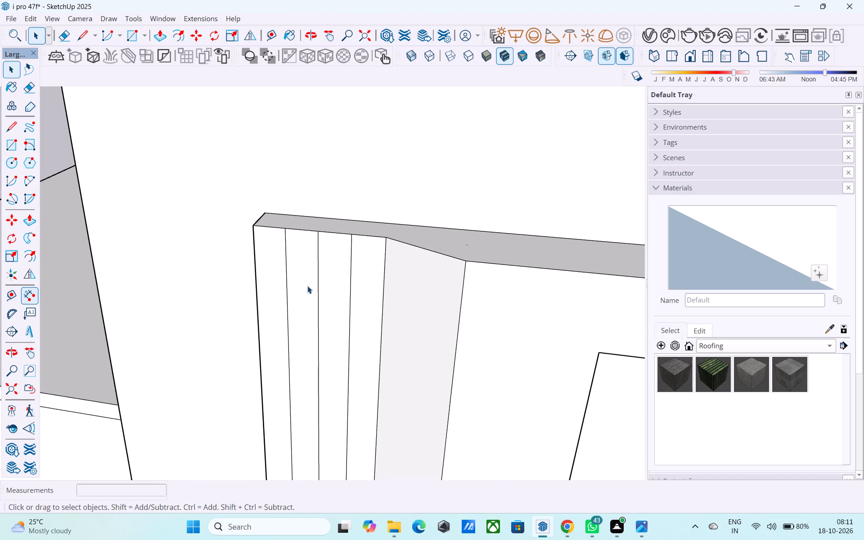
{"action": "scroll", "coordinate": [309, 287], "scroll_direction": "up", "scroll_amount": 2}
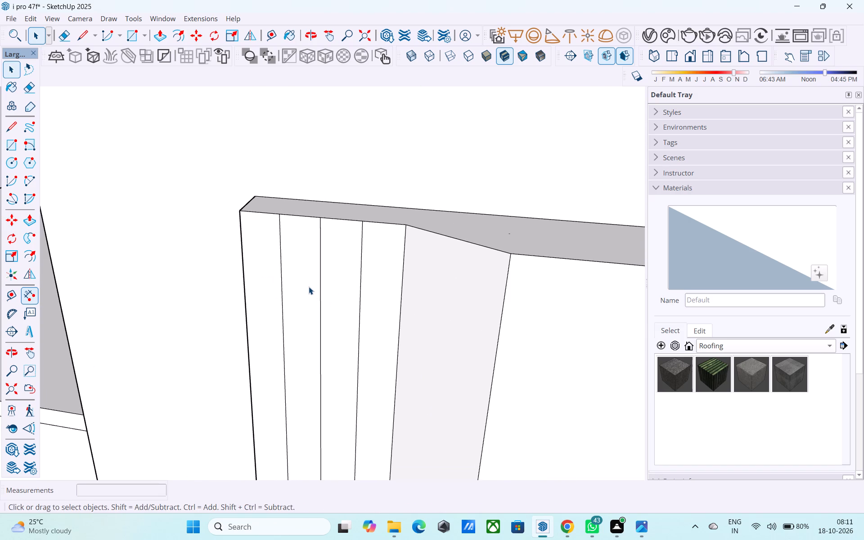
{"action": "left_click", "coordinate": [320, 276]}
{"action": "key", "text": "m"}
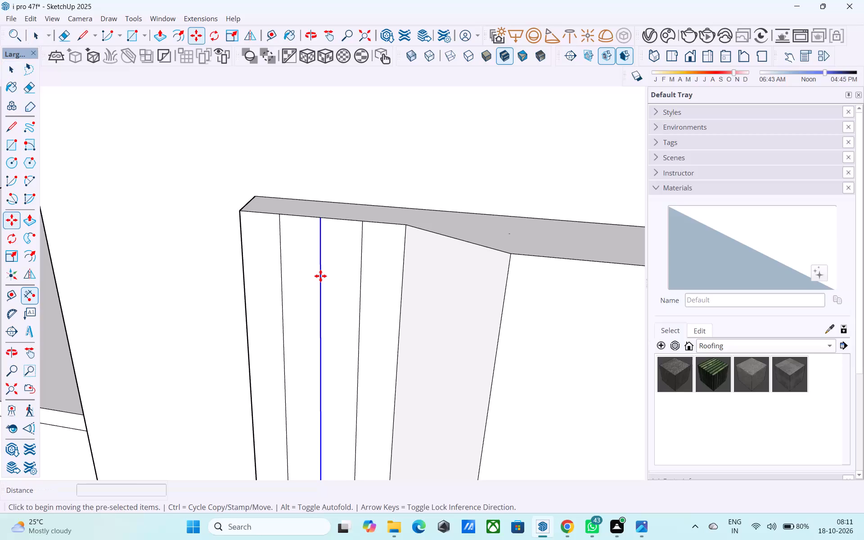
{"action": "left_click", "coordinate": [319, 222]}
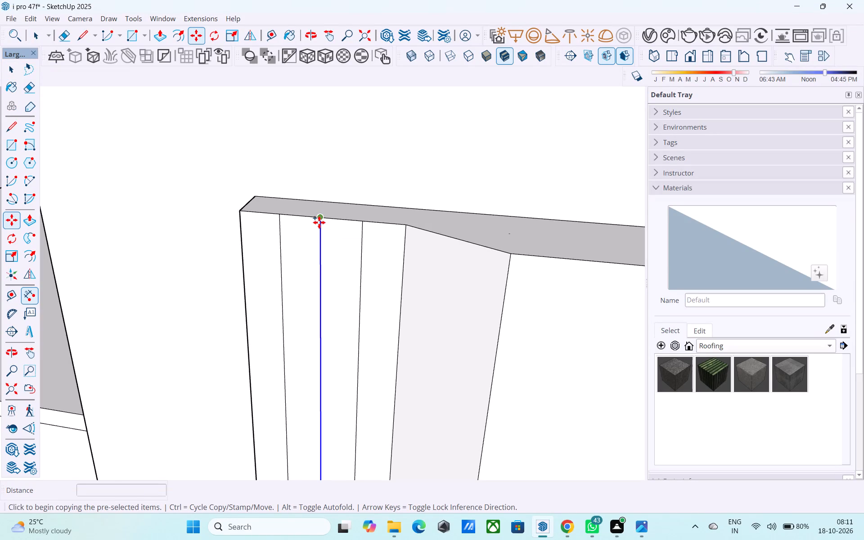
{"action": "type", "text": "2\""}
{"action": "key", "text": "Return"}
{"action": "key", "text": "space"}
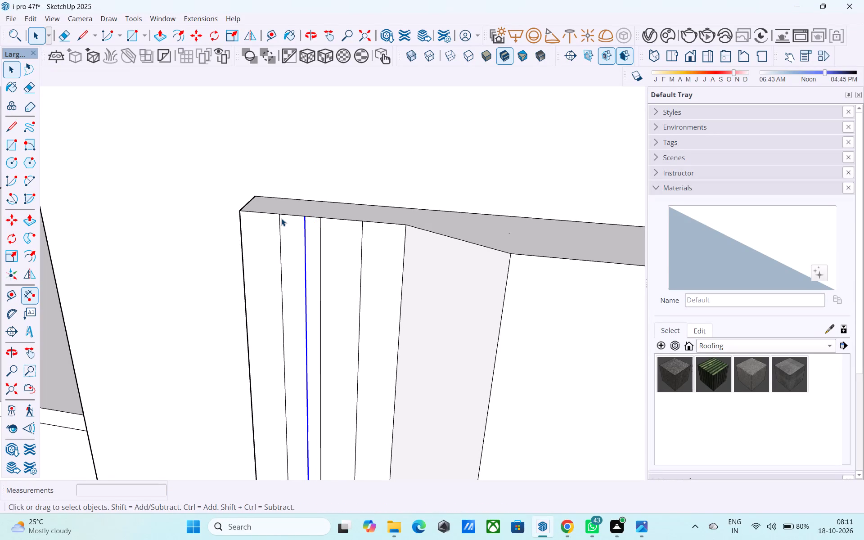
Copy the other two band dividing edges 2" towards the strip's outer edge as well.
{"action": "left_click", "coordinate": [280, 217]}
{"action": "key", "text": "m"}
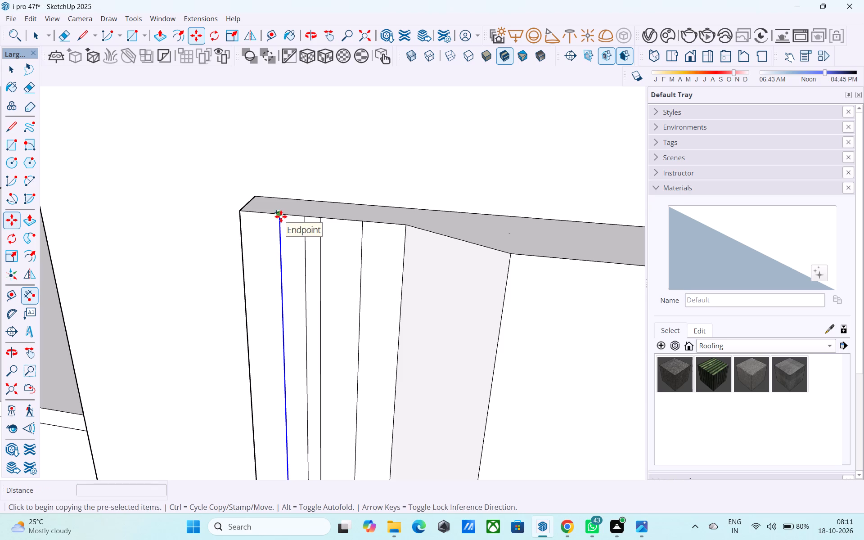
{"action": "left_click", "coordinate": [280, 214]}
{"action": "left_click", "coordinate": [269, 213]}
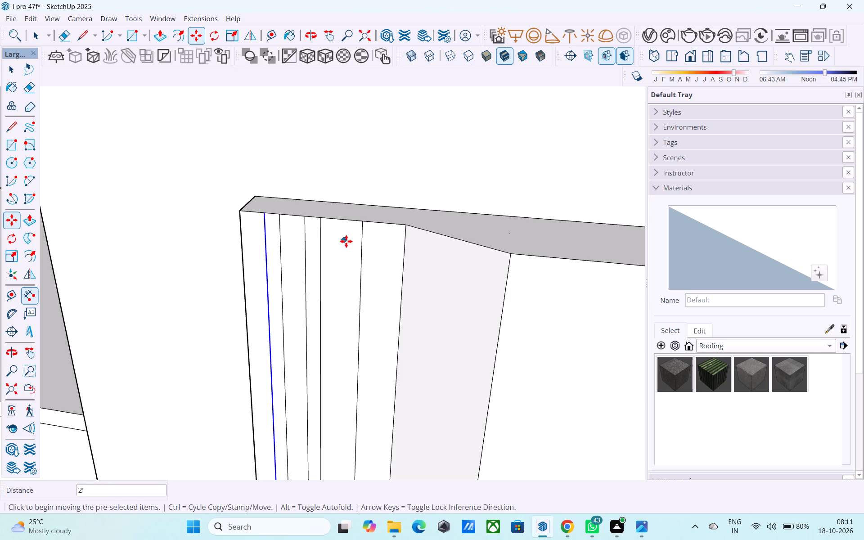
{"action": "key", "text": "space"}
{"action": "left_click", "coordinate": [362, 248]}
{"action": "key", "text": "m"}
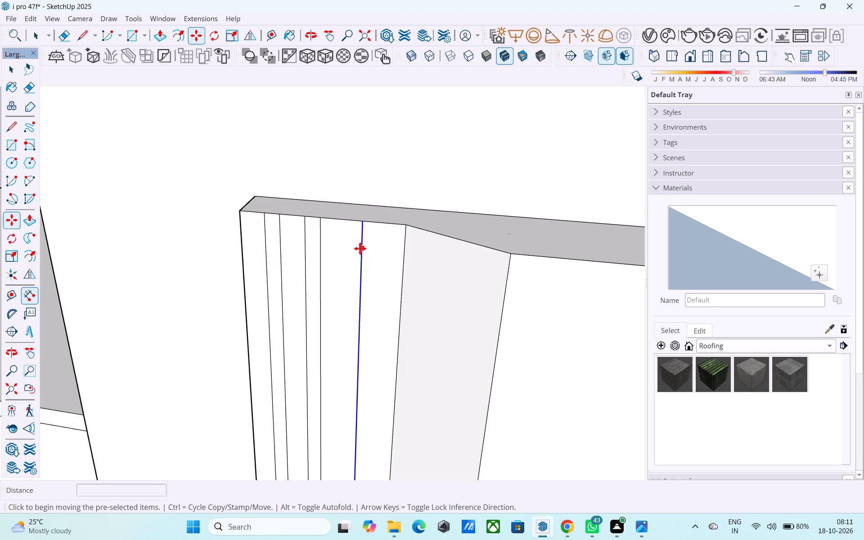
{"action": "left_click", "coordinate": [362, 224]}
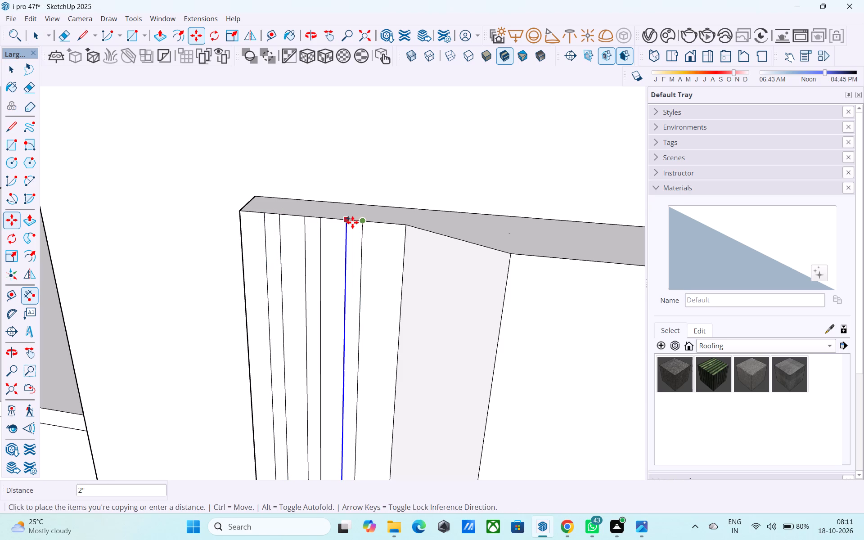
{"action": "left_click", "coordinate": [350, 221]}
{"action": "key", "text": "space"}
Draw two 1' lines on the underside of the frame's top corner, from the inner corner square to both outer edges.
{"action": "scroll", "coordinate": [323, 230], "scroll_direction": "down", "scroll_amount": 12}
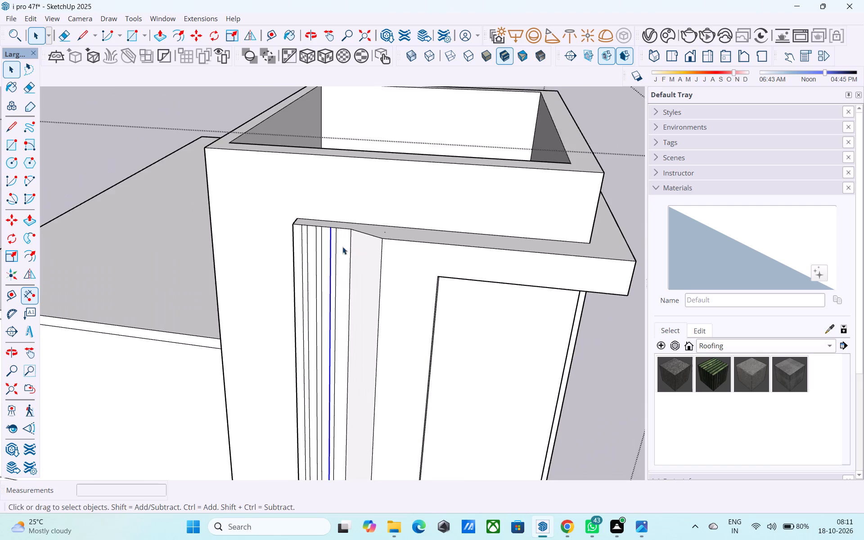
{"action": "scroll", "coordinate": [342, 247], "scroll_direction": "down", "scroll_amount": 4}
{"action": "middle_click_drag", "start_coordinate": [422, 312], "coordinate": [238, 220]}
{"action": "scroll", "coordinate": [235, 225], "scroll_direction": "down", "scroll_amount": 4}
{"action": "middle_click_drag", "start_coordinate": [359, 297], "coordinate": [355, 284], "text": "shift"}
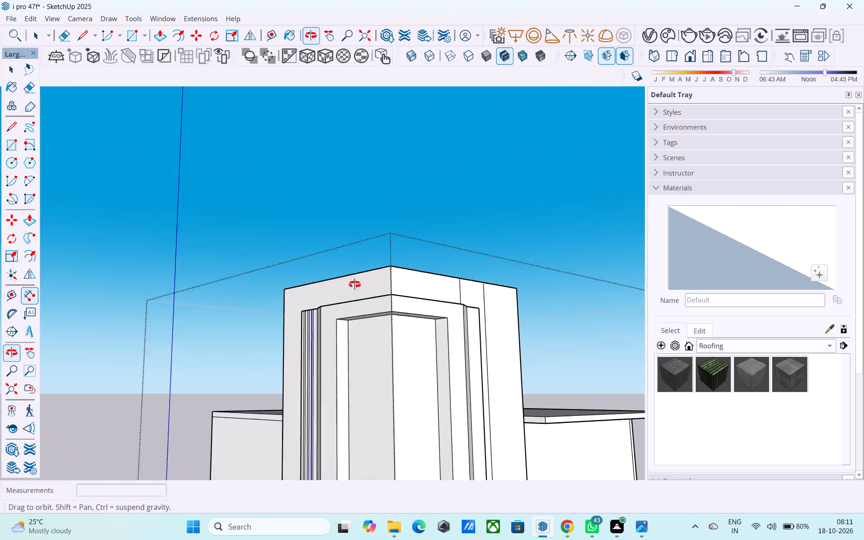
{"action": "middle_click_drag", "start_coordinate": [355, 284], "coordinate": [327, 198], "text": "shift"}
{"action": "middle_click_drag", "start_coordinate": [329, 193], "coordinate": [333, 209], "text": "shift"}
{"action": "scroll", "coordinate": [375, 274], "scroll_direction": "up", "scroll_amount": 12}
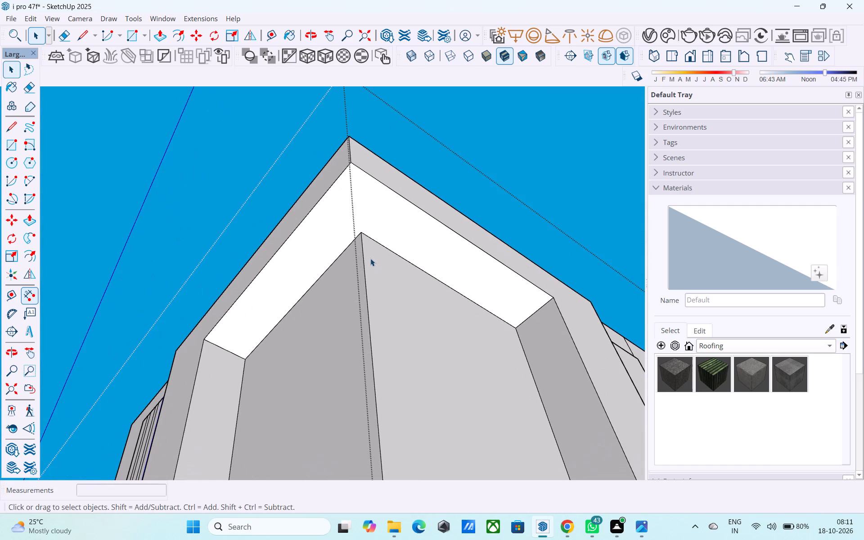
{"action": "key", "text": "l"}
{"action": "left_click", "coordinate": [358, 233]}
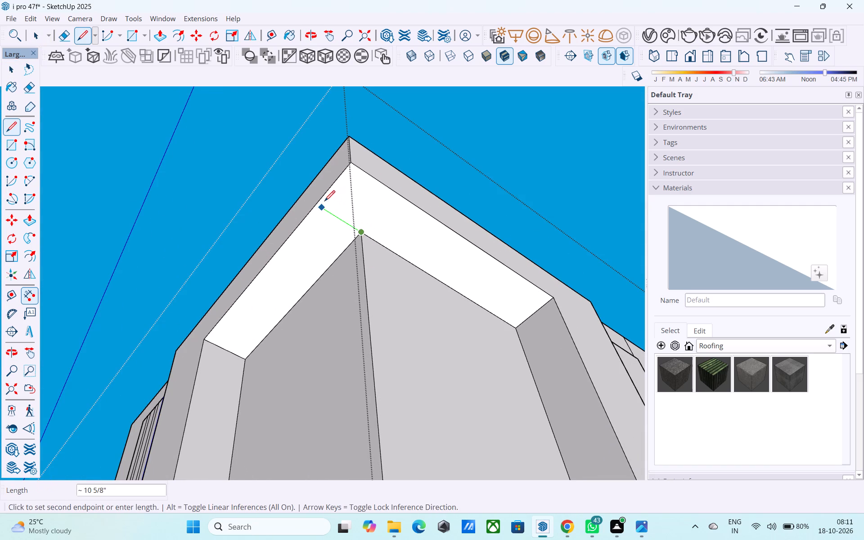
{"action": "left_click", "coordinate": [315, 204]}
{"action": "left_click", "coordinate": [361, 233]}
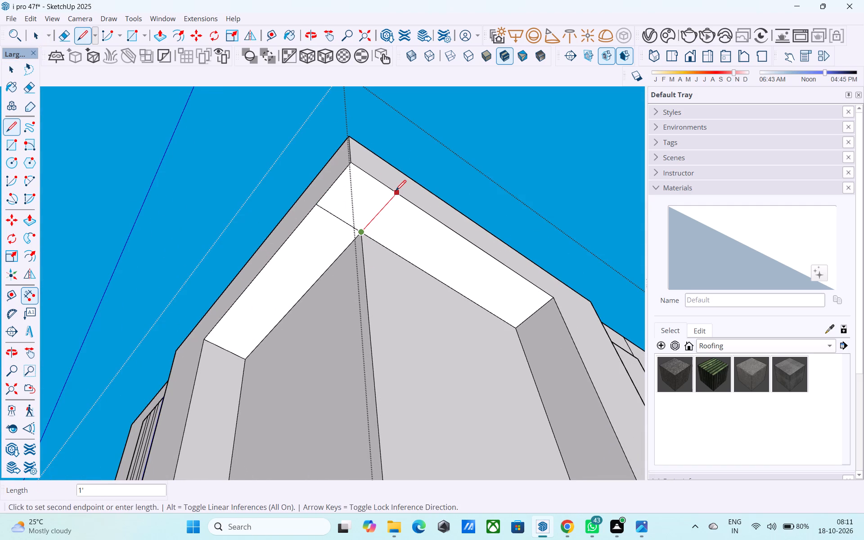
{"action": "left_click", "coordinate": [396, 192]}
Draw two 1' lines on the upper face of the frame's bottom corner, from the inner corner square to both outer edges.
{"action": "scroll", "coordinate": [396, 179], "scroll_direction": "down", "scroll_amount": 20}
{"action": "scroll", "coordinate": [396, 179], "scroll_direction": "down", "scroll_amount": 2}
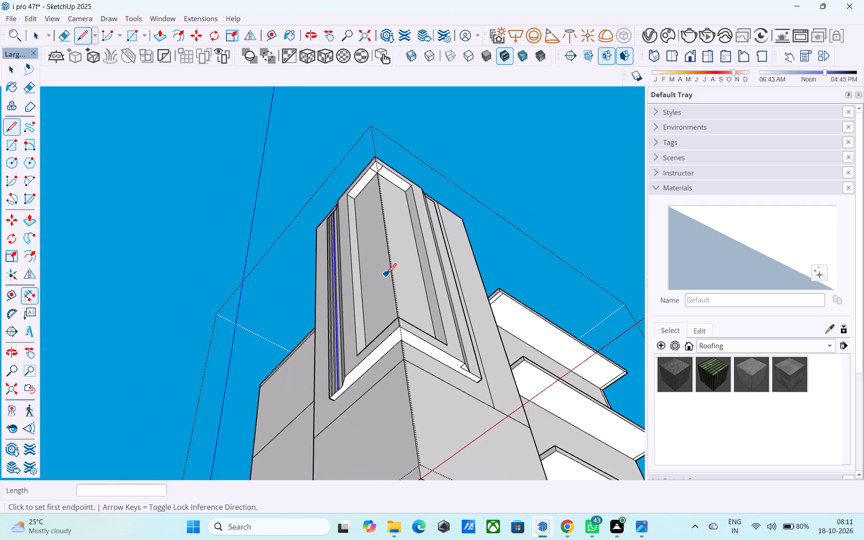
{"action": "scroll", "coordinate": [386, 275], "scroll_direction": "down", "scroll_amount": 3}
{"action": "middle_click_drag", "start_coordinate": [399, 326], "coordinate": [420, 539]}
{"action": "middle_click_drag", "start_coordinate": [382, 324], "coordinate": [390, 431]}
{"action": "scroll", "coordinate": [404, 466], "scroll_direction": "up", "scroll_amount": 10}
{"action": "middle_click_drag", "start_coordinate": [389, 449], "coordinate": [353, 350], "text": "shift"}
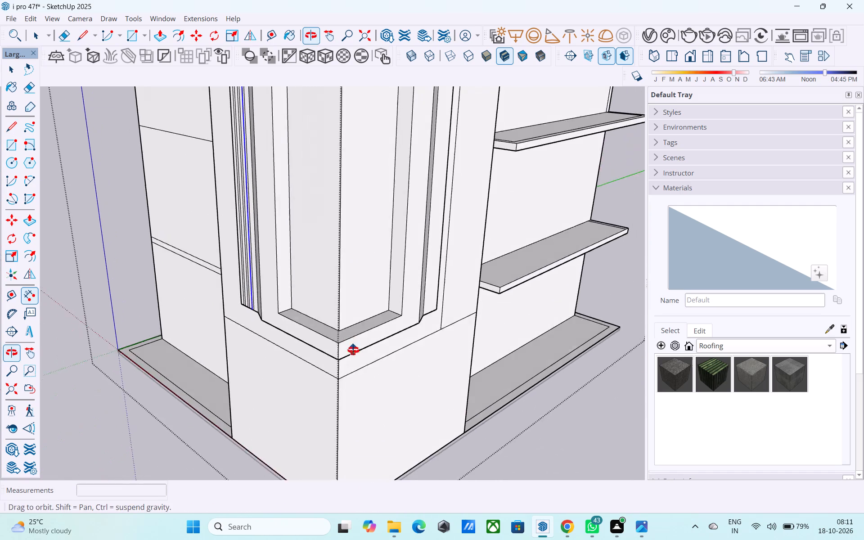
{"action": "middle_click_drag", "start_coordinate": [353, 350], "coordinate": [364, 487], "text": "shift"}
{"action": "middle_click_drag", "start_coordinate": [362, 468], "coordinate": [338, 191]}
{"action": "middle_click_drag", "start_coordinate": [383, 414], "coordinate": [358, 190], "text": "shift"}
{"action": "scroll", "coordinate": [310, 292], "scroll_direction": "up", "scroll_amount": 7}
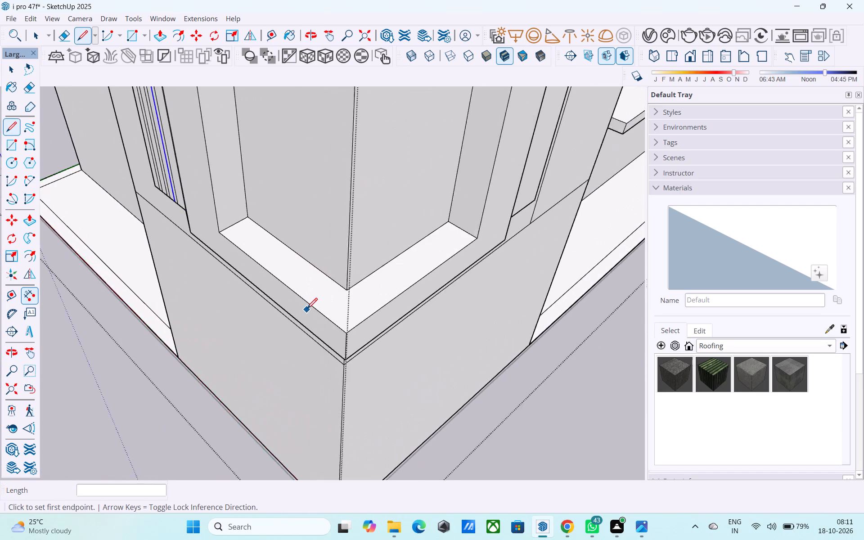
{"action": "scroll", "coordinate": [307, 310], "scroll_direction": "up", "scroll_amount": 5}
{"action": "middle_click_drag", "start_coordinate": [340, 293], "coordinate": [394, 284]}
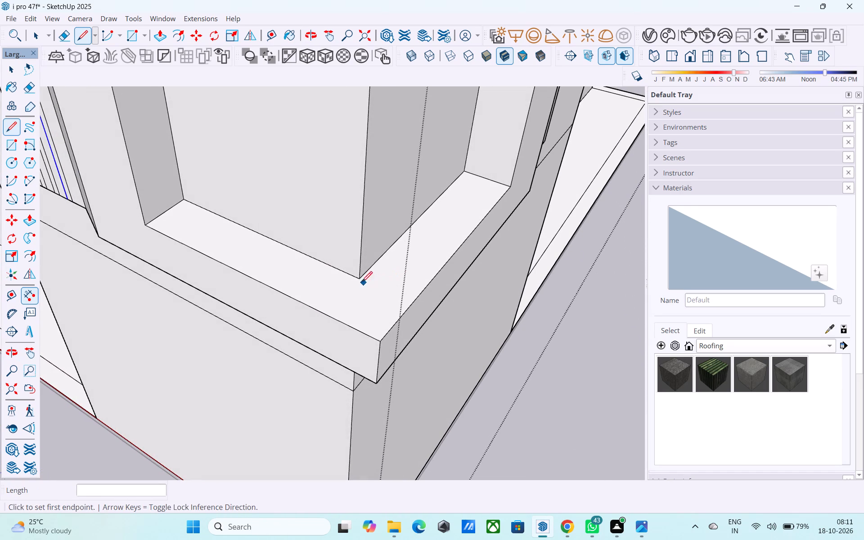
{"action": "left_click", "coordinate": [360, 278]}
{"action": "left_click", "coordinate": [326, 316]}
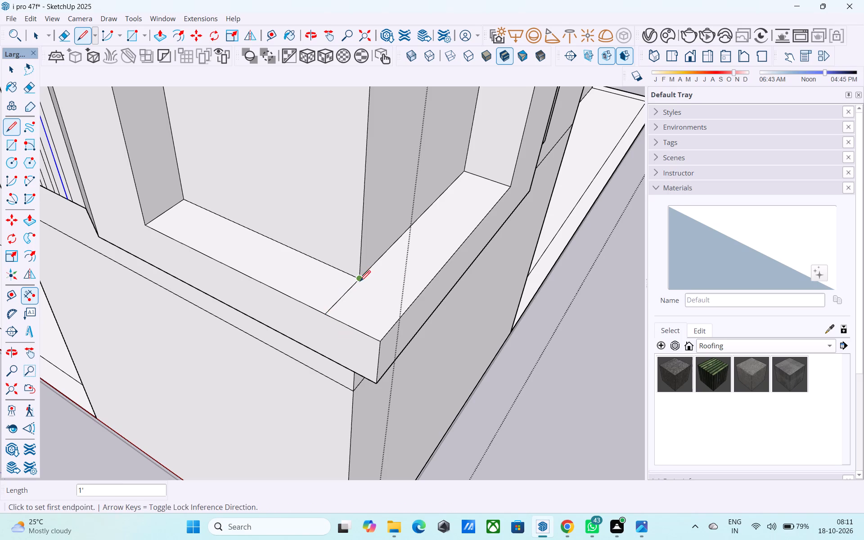
{"action": "left_click", "coordinate": [362, 280]}
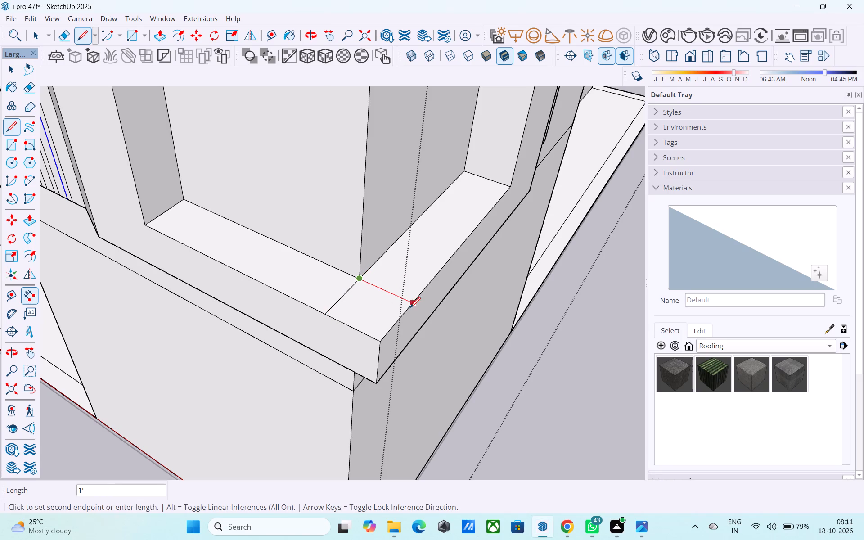
{"action": "left_click", "coordinate": [410, 308]}
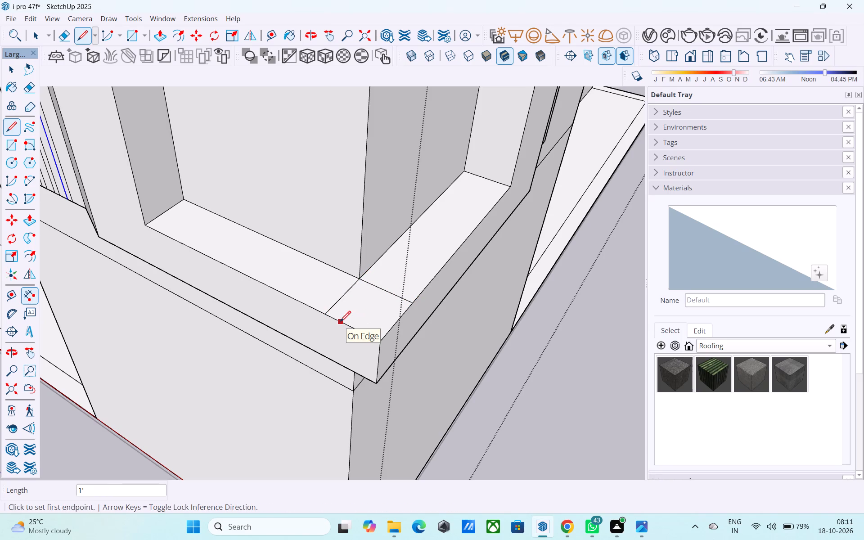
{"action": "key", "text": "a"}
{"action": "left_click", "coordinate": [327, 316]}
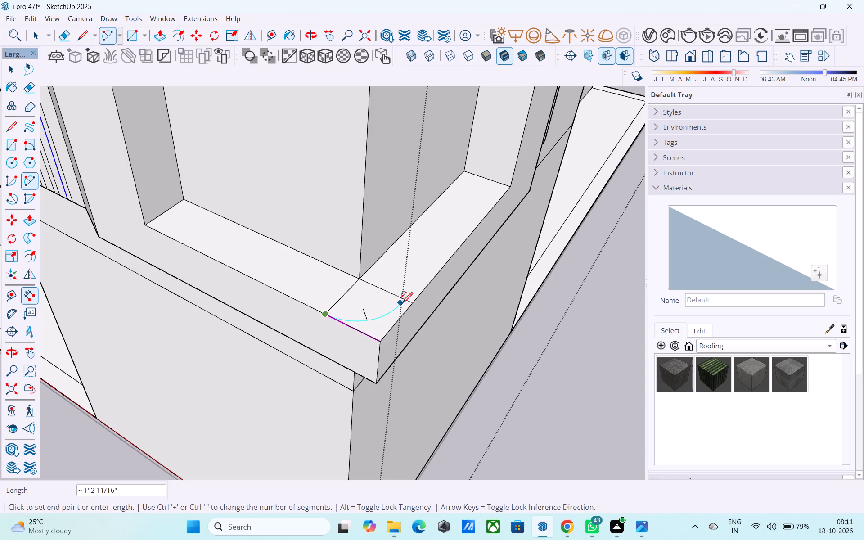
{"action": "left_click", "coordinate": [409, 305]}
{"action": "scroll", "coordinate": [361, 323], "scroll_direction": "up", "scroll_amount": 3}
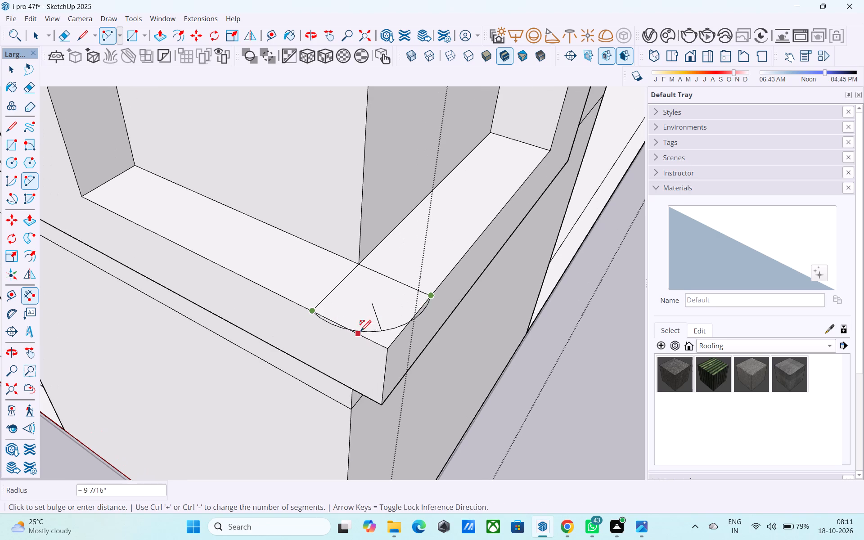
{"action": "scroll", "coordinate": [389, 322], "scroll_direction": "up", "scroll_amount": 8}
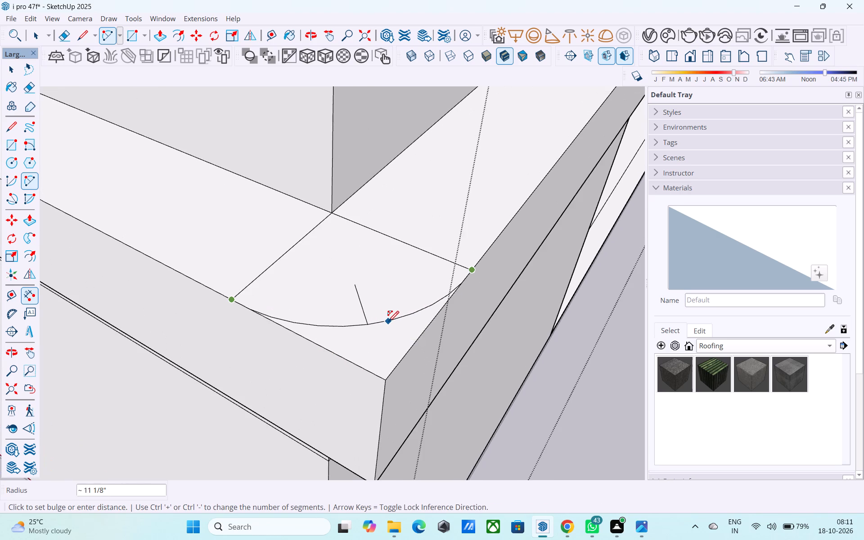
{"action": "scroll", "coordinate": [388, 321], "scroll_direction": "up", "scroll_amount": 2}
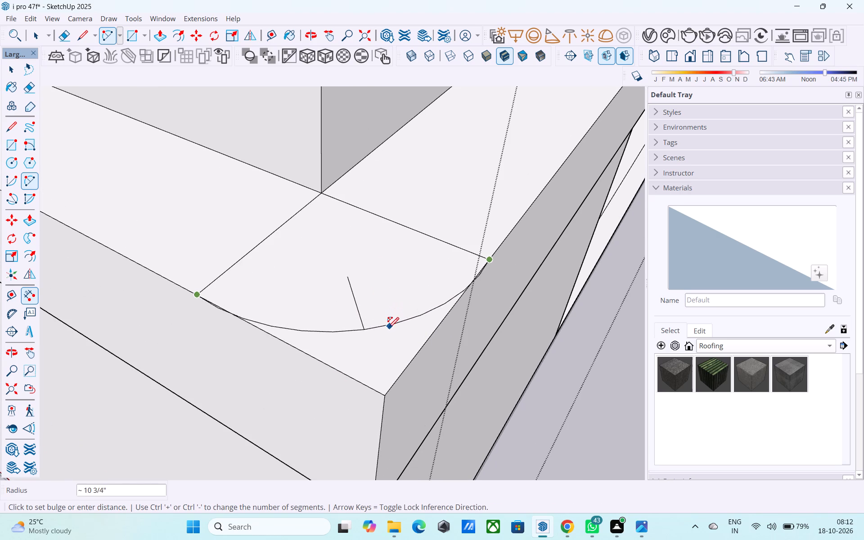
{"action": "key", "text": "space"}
Draw a 50-segment arc of about 11 7/8" radius between the outer ends of the two lines at the frame's bottom corner.
{"action": "type", "text": "A"}
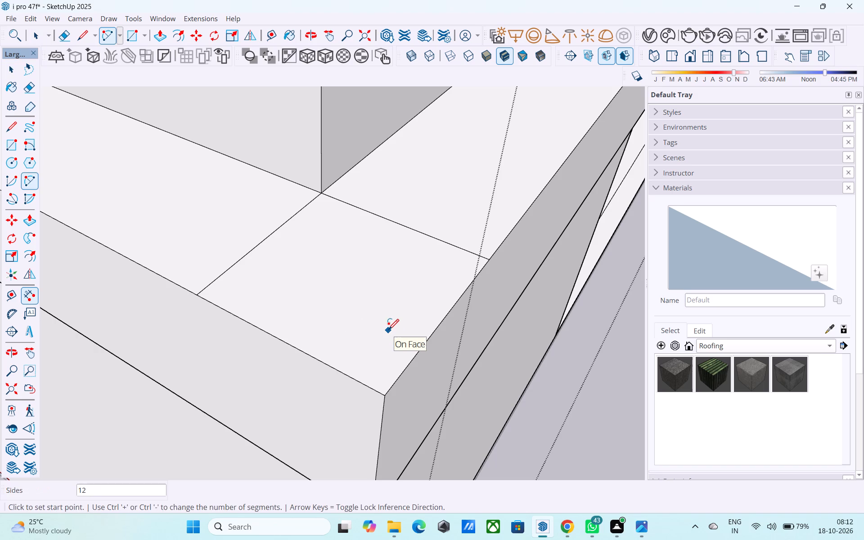
{"action": "type", "text": "50"}
{"action": "key", "text": "Return"}
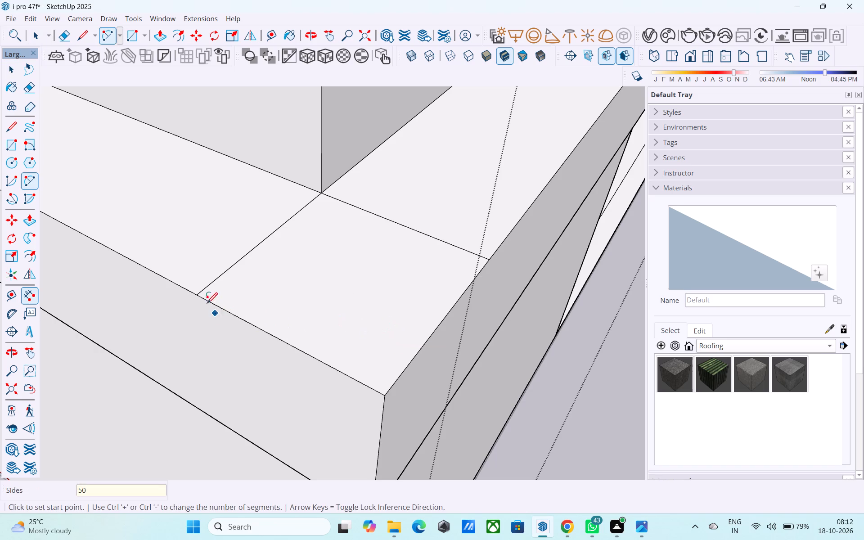
{"action": "left_click", "coordinate": [198, 298]}
{"action": "left_click", "coordinate": [491, 261]}
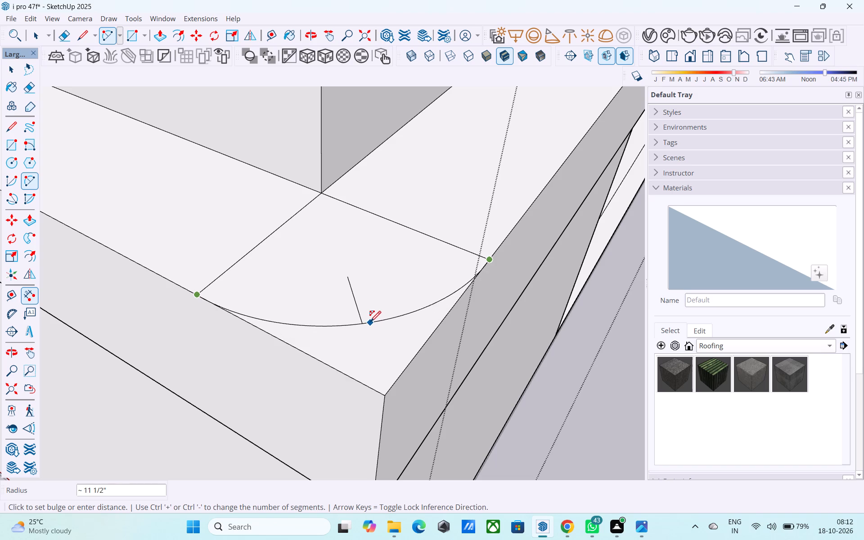
{"action": "scroll", "coordinate": [370, 323], "scroll_direction": "up", "scroll_amount": 3}
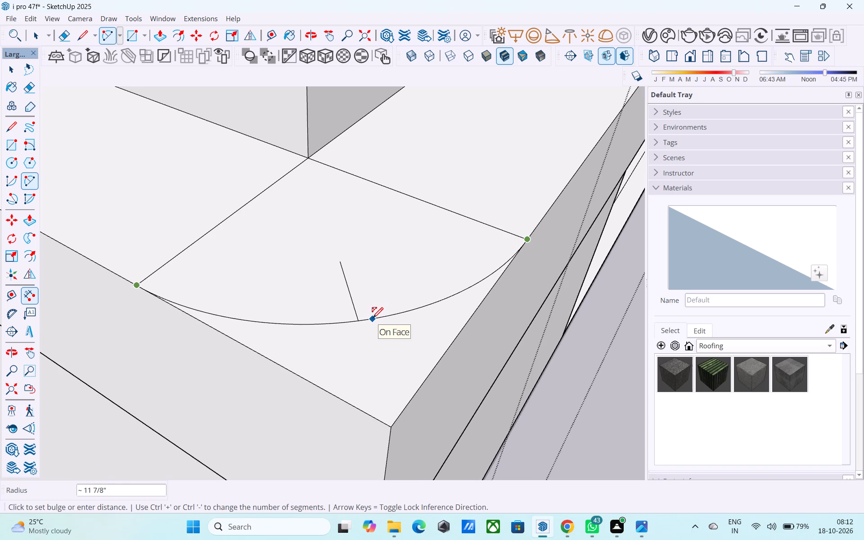
{"action": "left_click", "coordinate": [373, 319]}
Push the corner face outside the arc down through the frame's full thickness to round the bottom corner.
{"action": "scroll", "coordinate": [373, 319], "scroll_direction": "down", "scroll_amount": 13}
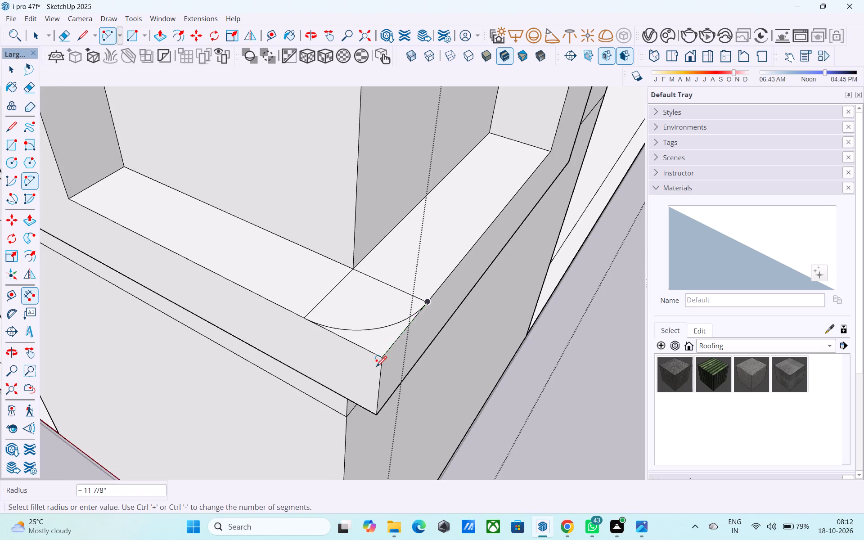
{"action": "middle_click_drag", "start_coordinate": [376, 368], "coordinate": [369, 358]}
{"action": "key", "text": "space"}
{"action": "left_click", "coordinate": [376, 350]}
{"action": "key", "text": "p"}
{"action": "left_click", "coordinate": [376, 350]}
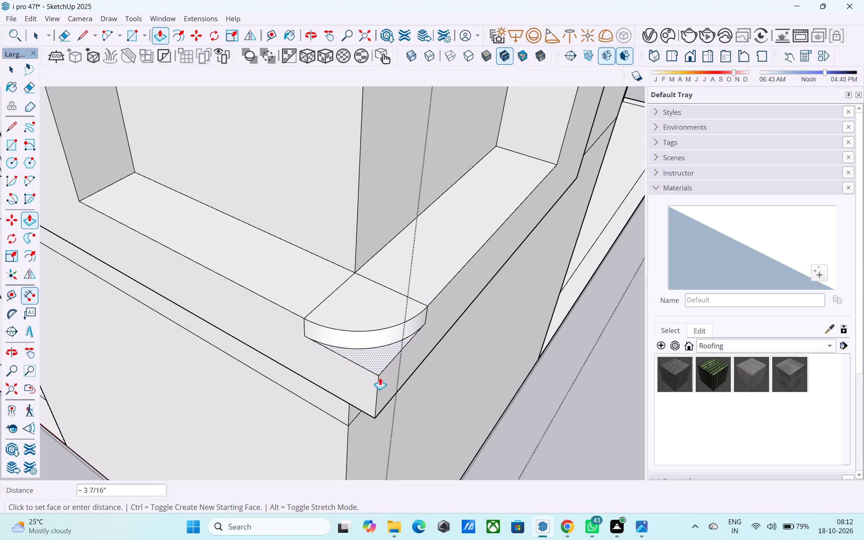
{"action": "left_click", "coordinate": [382, 414]}
Erase the two construction lines on the upper face of the rounded bottom corner.
{"action": "scroll", "coordinate": [382, 414], "scroll_direction": "down", "scroll_amount": 1}
{"action": "middle_click_drag", "start_coordinate": [382, 414], "coordinate": [371, 384]}
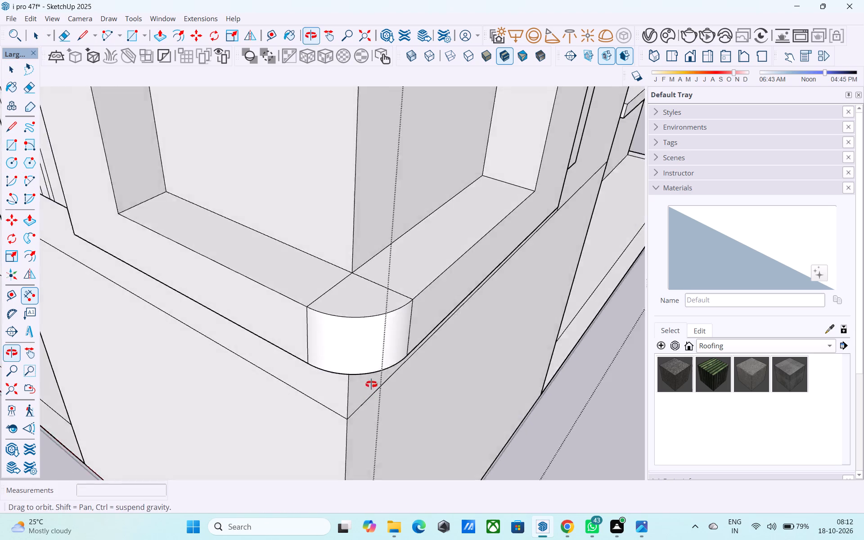
{"action": "middle_click_drag", "start_coordinate": [371, 384], "coordinate": [362, 363]}
{"action": "middle_click_drag", "start_coordinate": [364, 361], "coordinate": [365, 389]}
{"action": "key", "text": "e"}
{"action": "left_click_drag", "start_coordinate": [324, 287], "coordinate": [308, 280]}
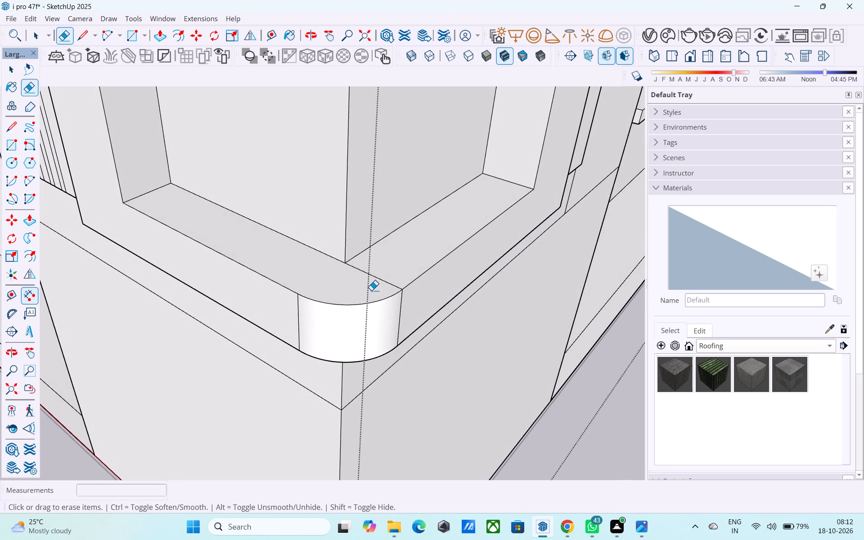
{"action": "left_click_drag", "start_coordinate": [371, 290], "coordinate": [388, 270]}
{"action": "scroll", "coordinate": [373, 287], "scroll_direction": "down", "scroll_amount": 9}
{"action": "middle_click_drag", "start_coordinate": [357, 319], "coordinate": [378, 220]}
{"action": "scroll", "coordinate": [346, 231], "scroll_direction": "down", "scroll_amount": 2}
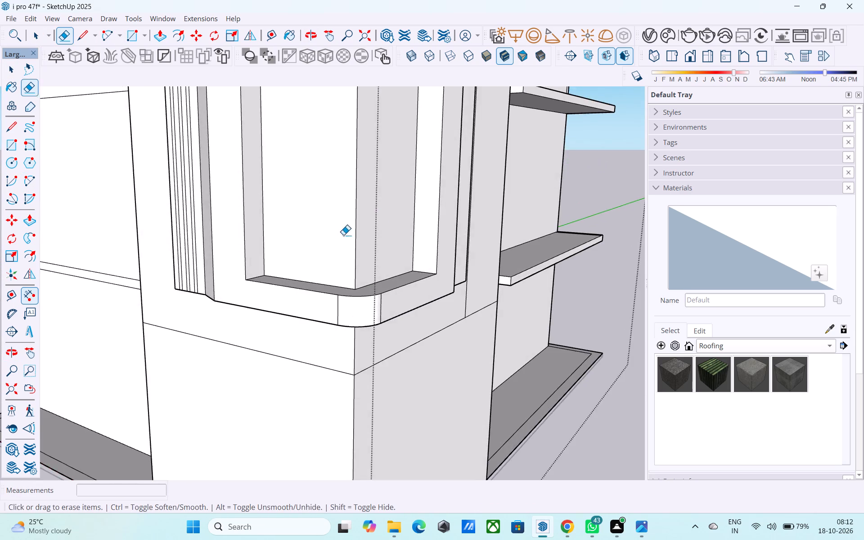
Examine the tower from several angles, ending close on the underside of the frame's top corner.
{"action": "scroll", "coordinate": [343, 235], "scroll_direction": "down", "scroll_amount": 17}
{"action": "middle_click_drag", "start_coordinate": [349, 205], "coordinate": [314, 313], "text": "shift"}
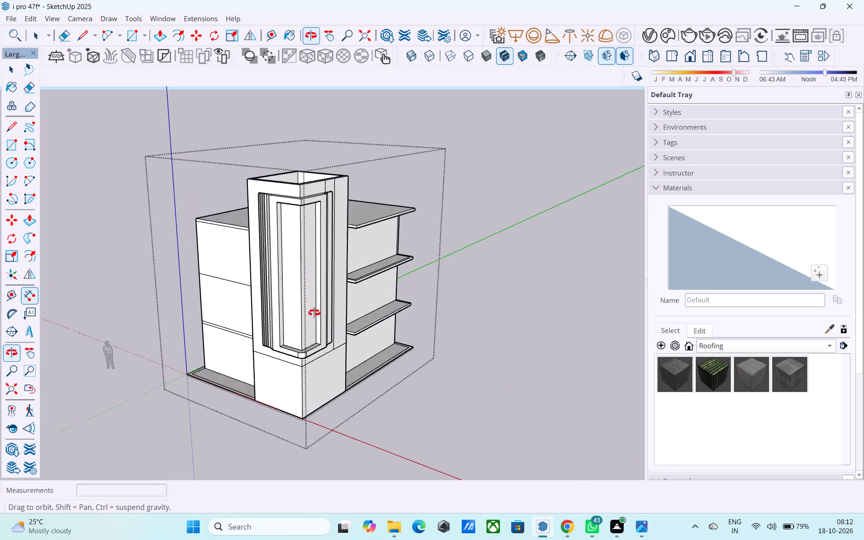
{"action": "middle_click_drag", "start_coordinate": [314, 313], "coordinate": [306, 355], "text": "shift"}
{"action": "scroll", "coordinate": [303, 393], "scroll_direction": "up", "scroll_amount": 6}
{"action": "middle_click_drag", "start_coordinate": [303, 401], "coordinate": [290, 493], "text": "shift"}
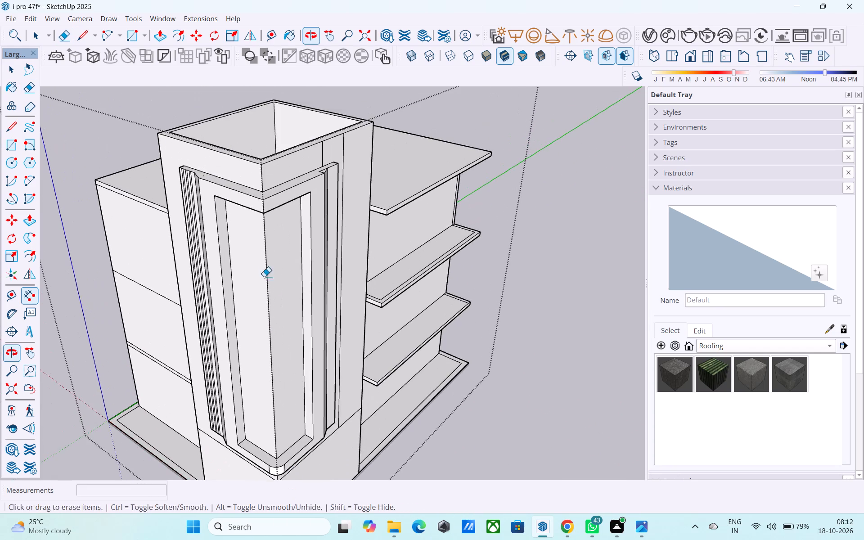
{"action": "middle_click_drag", "start_coordinate": [263, 273], "coordinate": [296, 268], "text": "shift"}
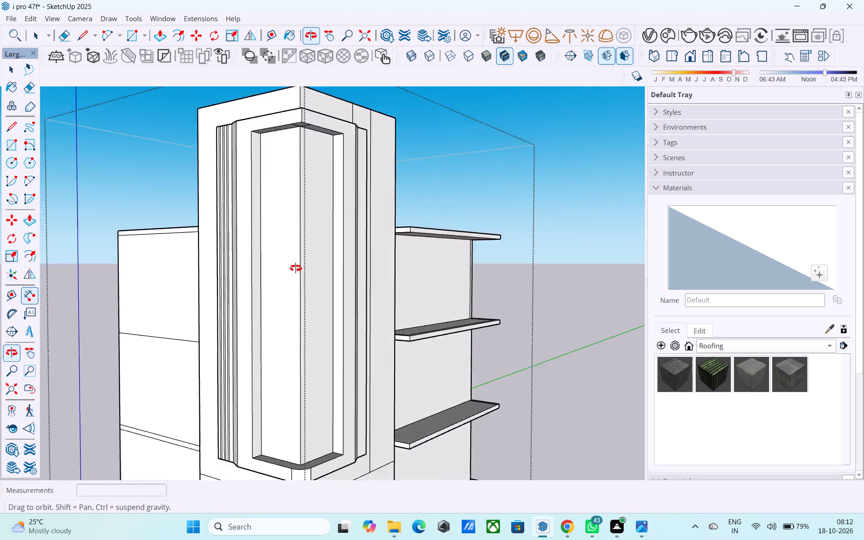
{"action": "middle_click_drag", "start_coordinate": [296, 268], "coordinate": [300, 461], "text": "shift"}
{"action": "middle_click_drag", "start_coordinate": [317, 289], "coordinate": [314, 389]}
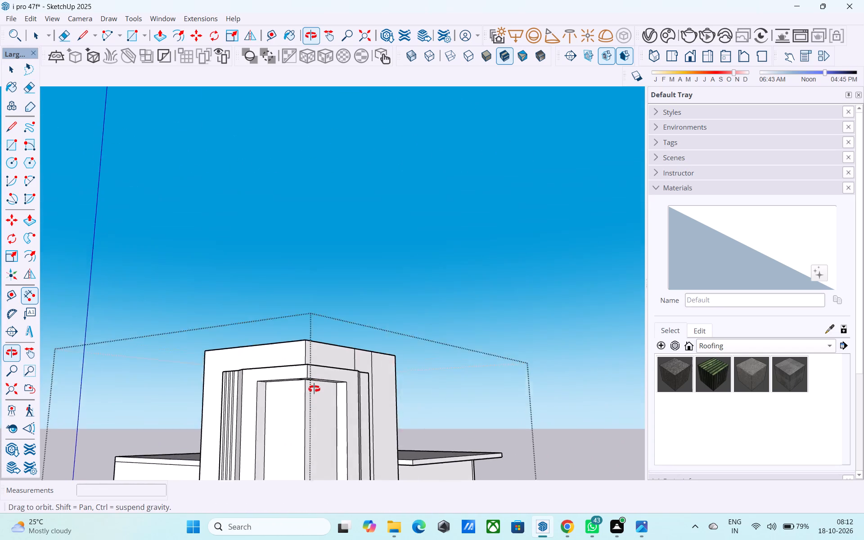
{"action": "middle_click_drag", "start_coordinate": [314, 389], "coordinate": [306, 301]}
{"action": "middle_click_drag", "start_coordinate": [308, 300], "coordinate": [307, 294], "text": "shift"}
{"action": "scroll", "coordinate": [307, 301], "scroll_direction": "up", "scroll_amount": 5}
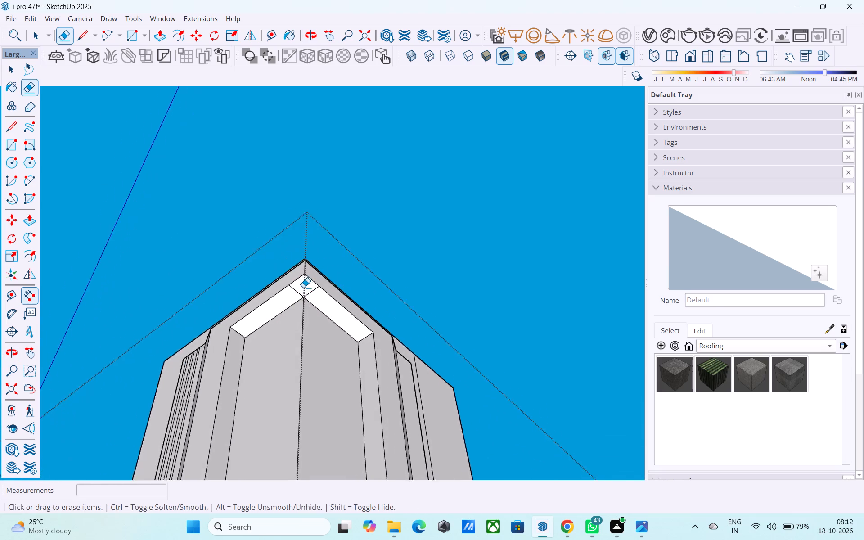
{"action": "scroll", "coordinate": [303, 288], "scroll_direction": "up", "scroll_amount": 7}
{"action": "middle_click_drag", "start_coordinate": [303, 288], "coordinate": [277, 278], "text": "shift"}
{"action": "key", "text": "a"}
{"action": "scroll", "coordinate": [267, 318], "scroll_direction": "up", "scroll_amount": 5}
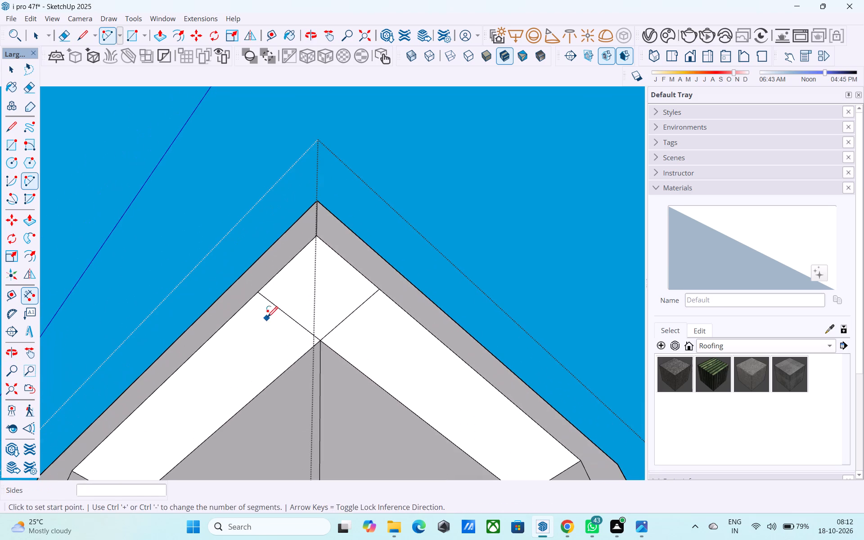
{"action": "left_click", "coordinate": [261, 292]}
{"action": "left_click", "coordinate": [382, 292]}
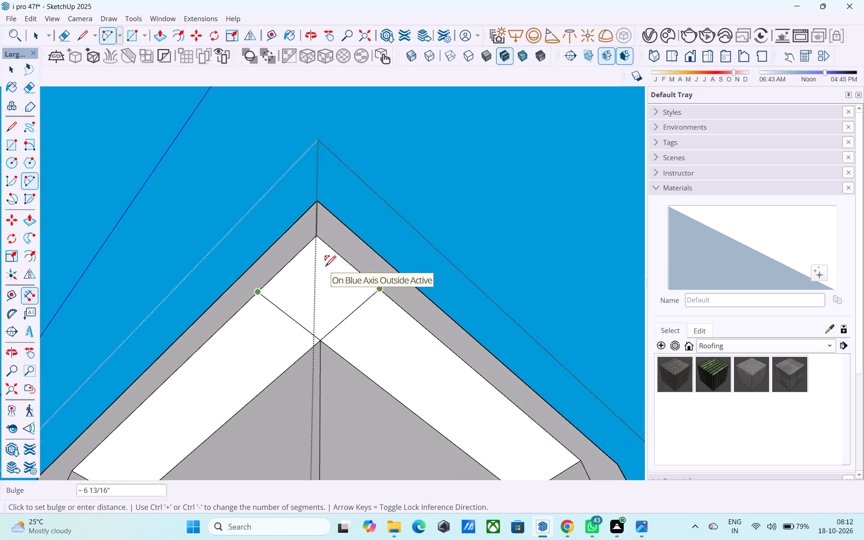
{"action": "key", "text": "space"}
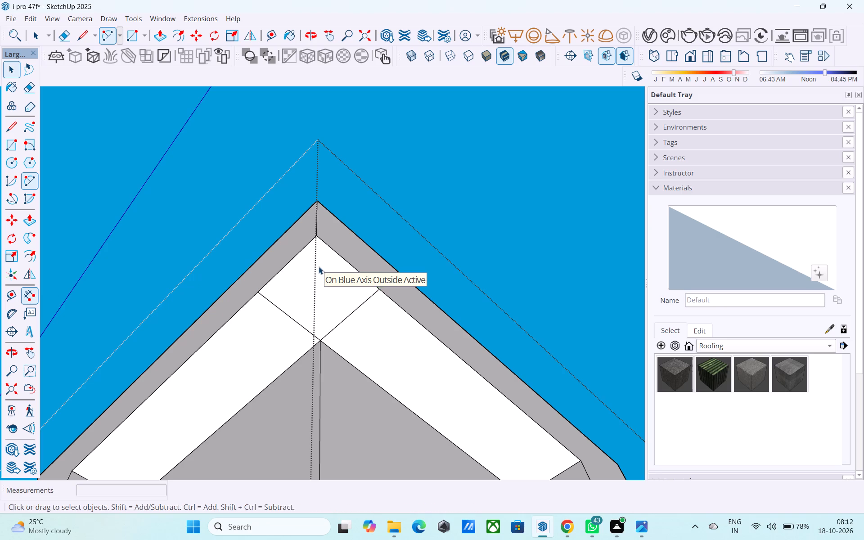
Draw a 50-segment arc with about 3 5/16" bulge between the outer ends of the two lines on the top corner's underside.
{"action": "key", "text": "a"}
{"action": "type", "text": "50"}
{"action": "key", "text": "Return"}
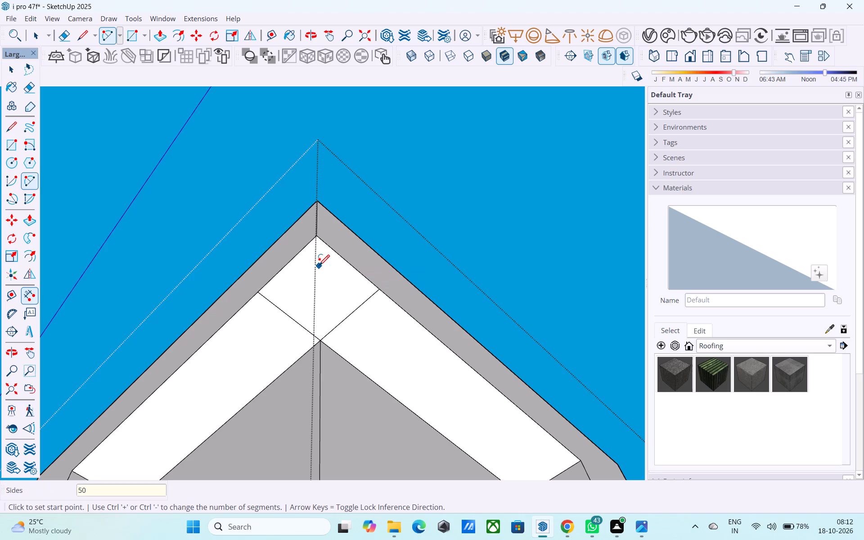
{"action": "left_click", "coordinate": [263, 291]}
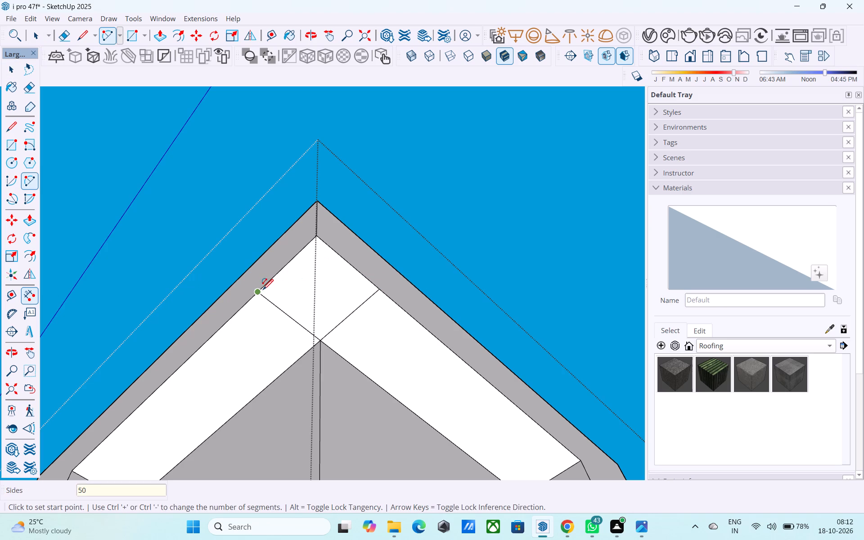
{"action": "left_click", "coordinate": [376, 294]}
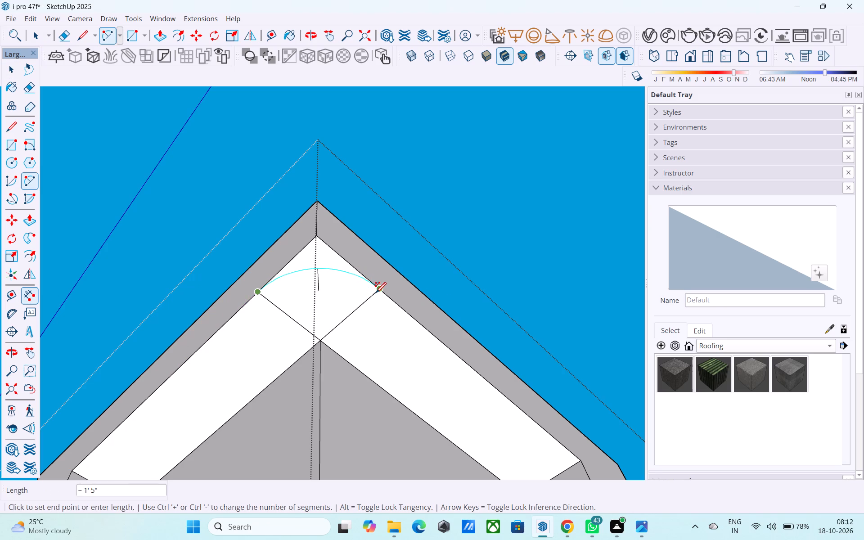
{"action": "left_click", "coordinate": [350, 277]}
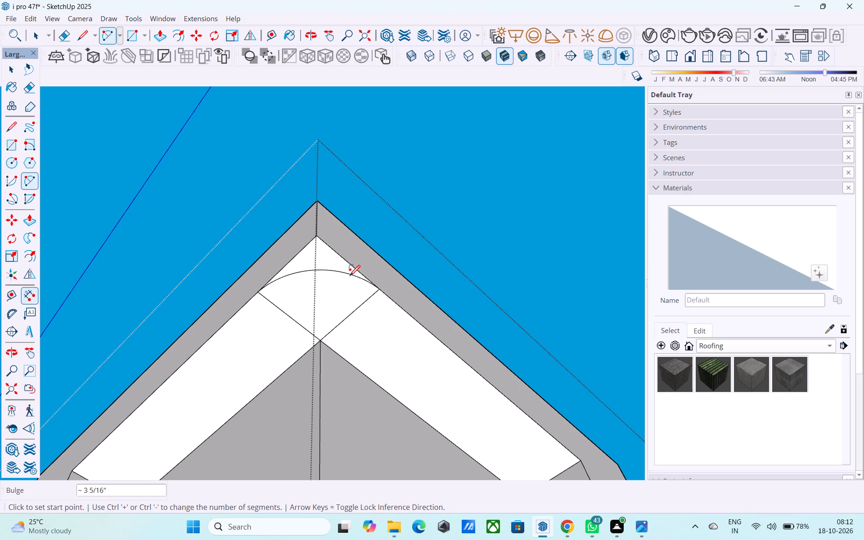
Push the corner face outside the arc 1' up through the frame's thickness to round the top corner.
{"action": "key", "text": "space"}
{"action": "left_click", "coordinate": [333, 269]}
{"action": "key", "text": "p"}
{"action": "left_click", "coordinate": [333, 269]}
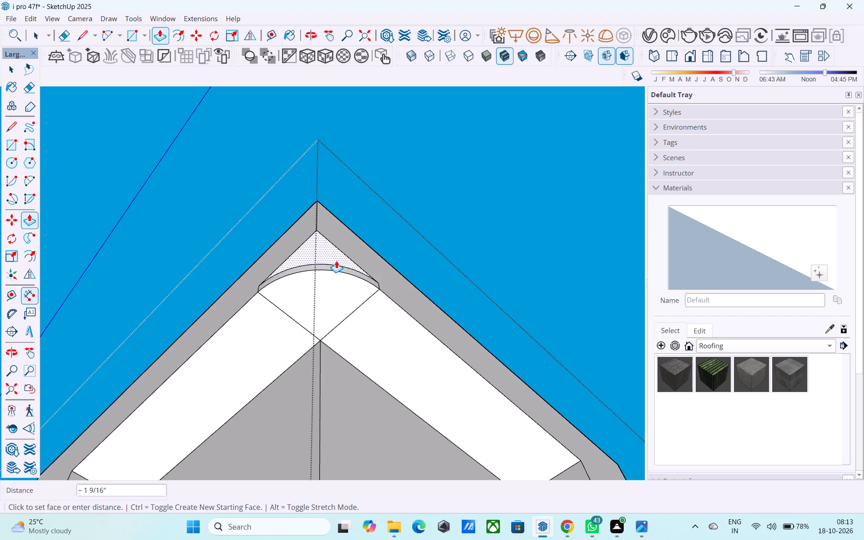
{"action": "middle_click_drag", "start_coordinate": [340, 246], "coordinate": [303, 426]}
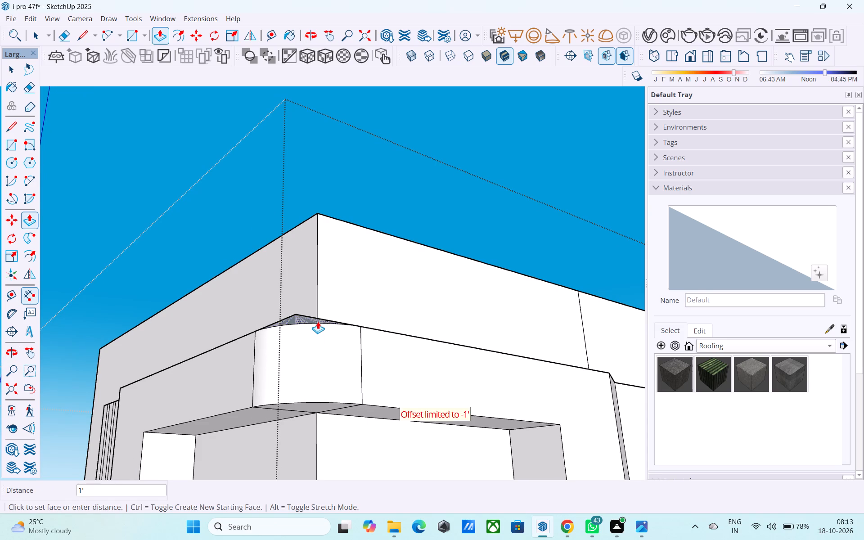
{"action": "left_click", "coordinate": [318, 320]}
Erase the two construction lines on the underside of the rounded top corner.
{"action": "middle_click_drag", "start_coordinate": [318, 321], "coordinate": [361, 263]}
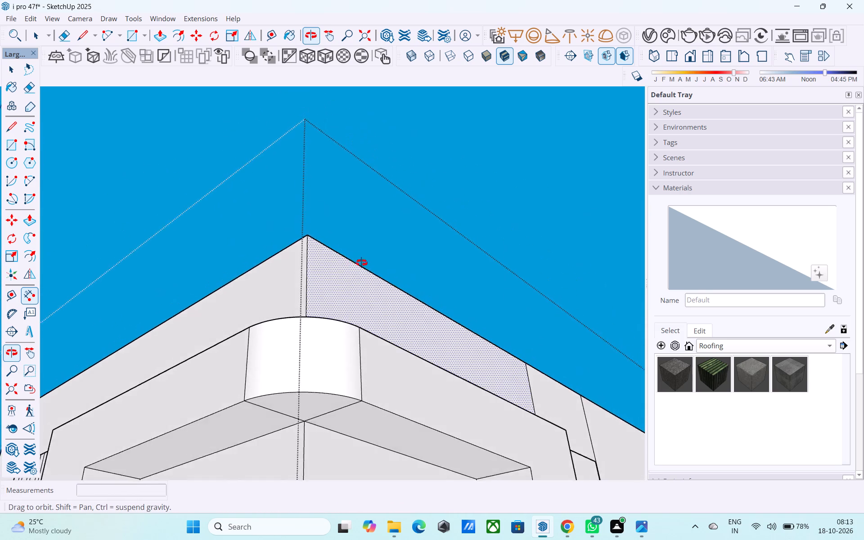
{"action": "middle_click_drag", "start_coordinate": [361, 263], "coordinate": [353, 248]}
{"action": "key", "text": "e"}
{"action": "left_click_drag", "start_coordinate": [298, 418], "coordinate": [284, 421]}
{"action": "left_click_drag", "start_coordinate": [328, 409], "coordinate": [346, 414]}
Erase the two short stray edges at the top of the slanted strip beside the frame's plain side band.
{"action": "scroll", "coordinate": [344, 413], "scroll_direction": "down", "scroll_amount": 20}
{"action": "scroll", "coordinate": [344, 413], "scroll_direction": "down", "scroll_amount": 3}
{"action": "middle_click_drag", "start_coordinate": [410, 349], "coordinate": [329, 369]}
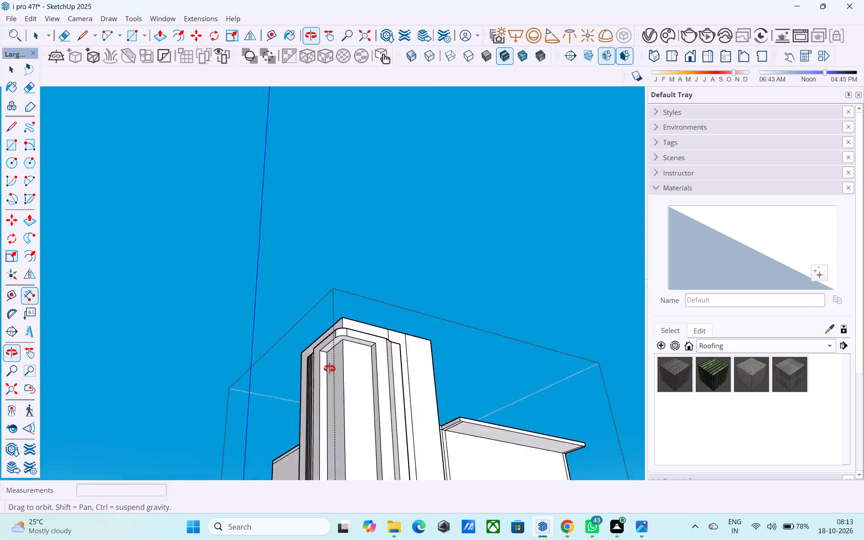
{"action": "middle_click_drag", "start_coordinate": [329, 369], "coordinate": [376, 368]}
{"action": "middle_click_drag", "start_coordinate": [400, 366], "coordinate": [496, 372], "text": "shift"}
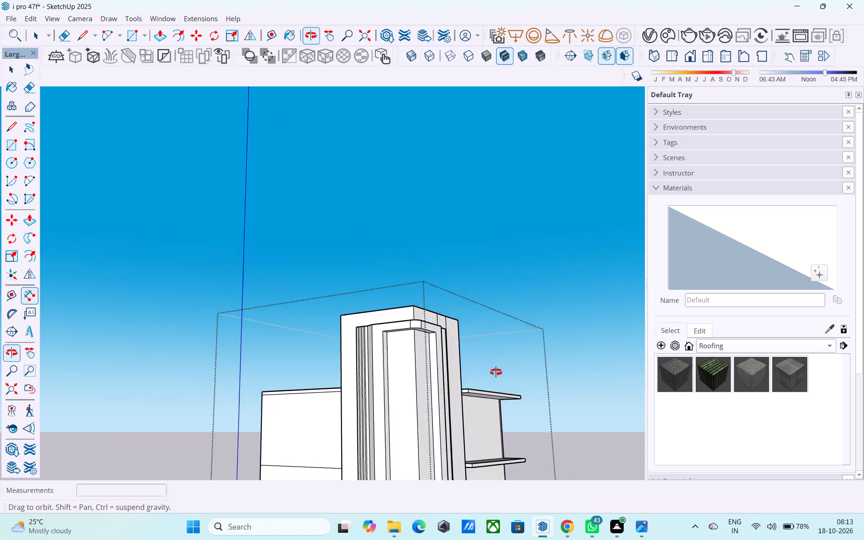
{"action": "middle_click_drag", "start_coordinate": [496, 372], "coordinate": [285, 418], "text": "shift"}
{"action": "scroll", "coordinate": [312, 385], "scroll_direction": "up", "scroll_amount": 14}
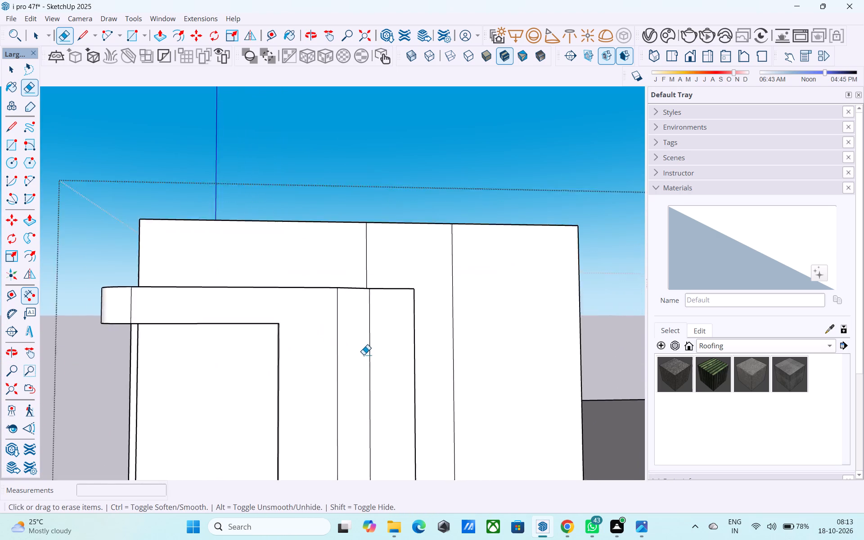
{"action": "scroll", "coordinate": [364, 355], "scroll_direction": "up", "scroll_amount": 3}
{"action": "middle_click_drag", "start_coordinate": [360, 341], "coordinate": [311, 526]}
{"action": "middle_click_drag", "start_coordinate": [359, 284], "coordinate": [358, 288]}
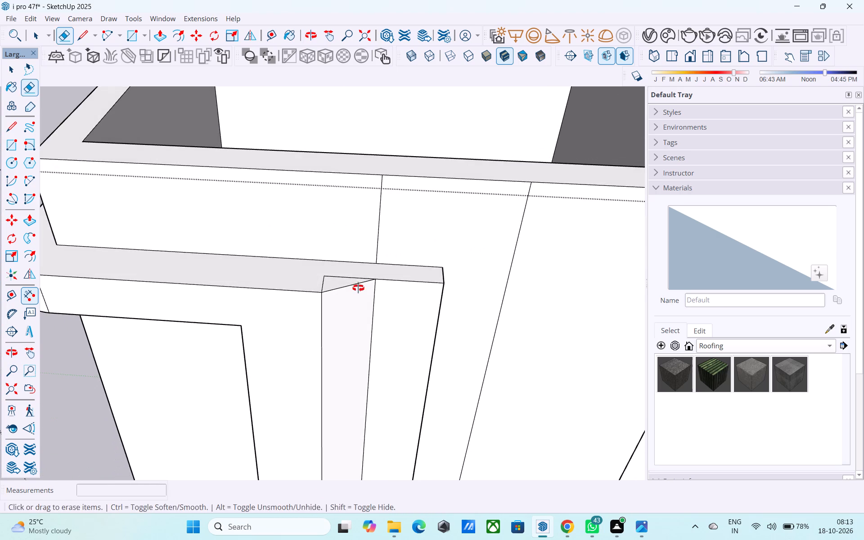
{"action": "middle_click_drag", "start_coordinate": [358, 288], "coordinate": [355, 305]}
{"action": "scroll", "coordinate": [348, 292], "scroll_direction": "up", "scroll_amount": 4}
{"action": "left_click_drag", "start_coordinate": [337, 272], "coordinate": [337, 266]}
{"action": "left_click_drag", "start_coordinate": [322, 283], "coordinate": [294, 277]}
Copy the slanted strip's vertical edge 1' 3 3/4" to the frame's outer edge, dividing the side band into 5 equal strips.
{"action": "middle_click_drag", "start_coordinate": [352, 330], "coordinate": [297, 293], "text": "shift"}
{"action": "scroll", "coordinate": [329, 290], "scroll_direction": "down", "scroll_amount": 5}
{"action": "key", "text": "space"}
{"action": "left_click", "coordinate": [329, 290]}
{"action": "left_click", "coordinate": [332, 290]}
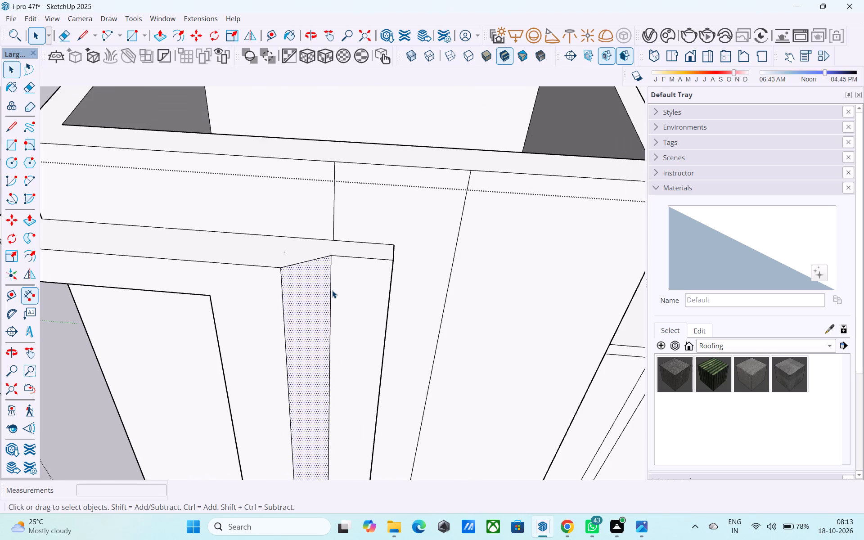
{"action": "key", "text": "m"}
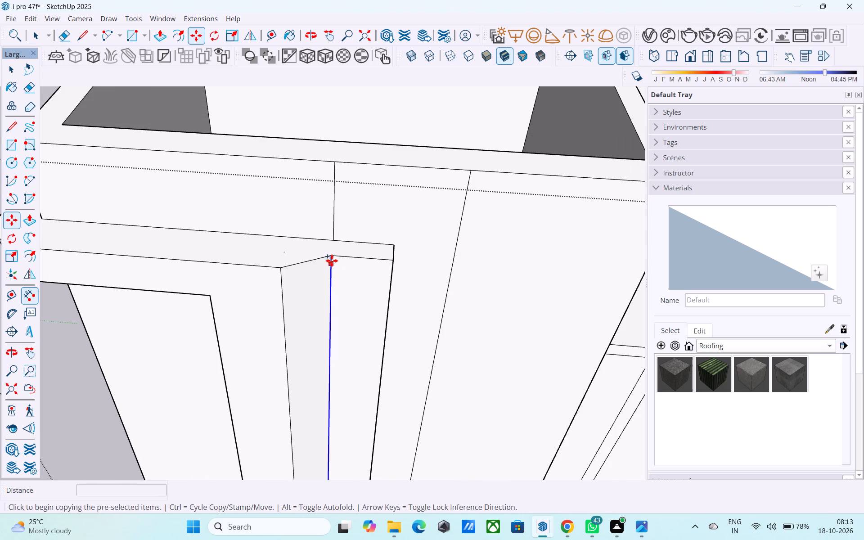
{"action": "left_click", "coordinate": [332, 258]}
{"action": "left_click", "coordinate": [393, 262]}
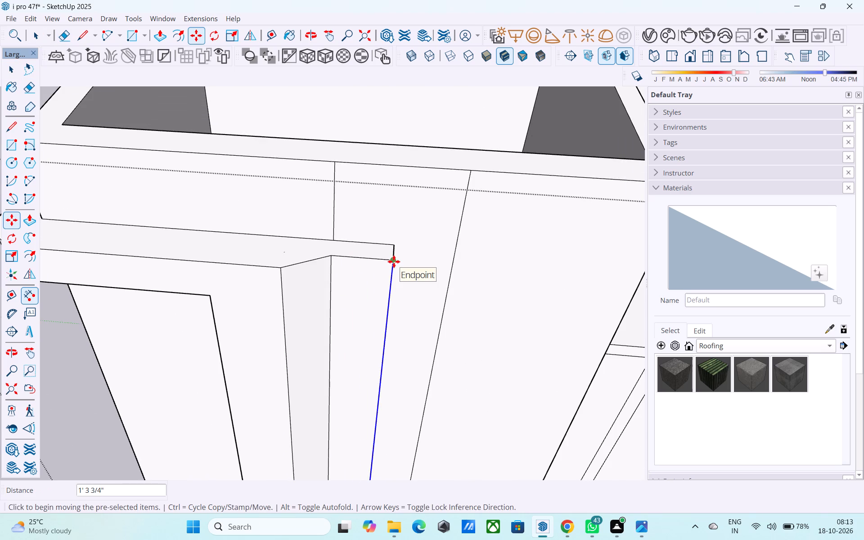
{"action": "key", "text": "slash"}
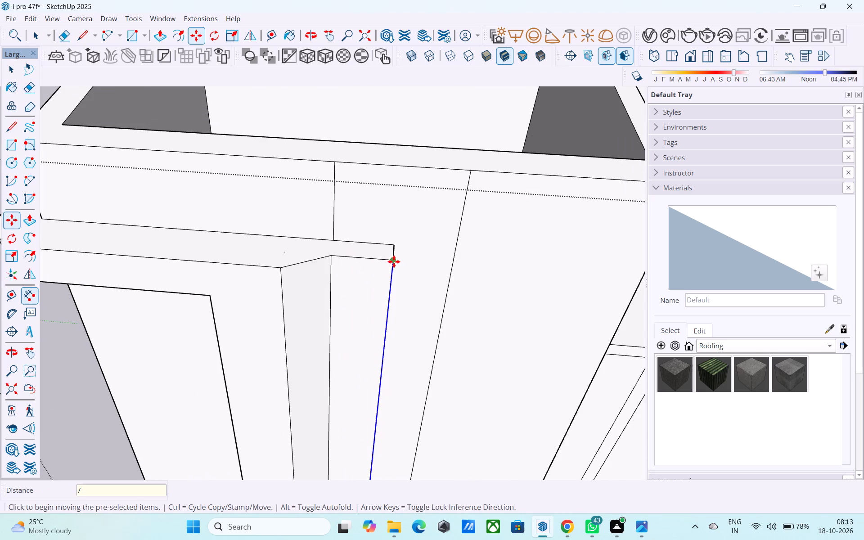
{"action": "key", "text": "5"}
{"action": "key", "text": "Return"}
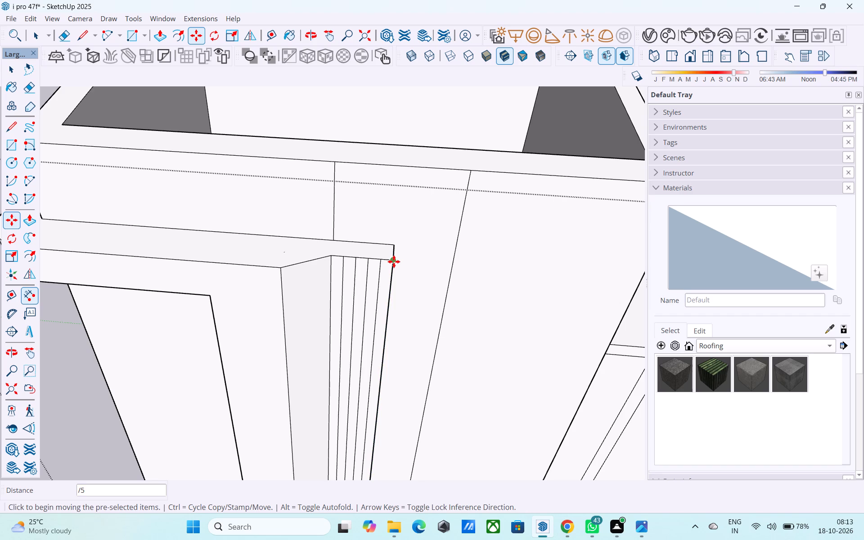
Examine the tower frame's side bands and rounded corners, and the whole building, from several angles.
{"action": "scroll", "coordinate": [394, 261], "scroll_direction": "down", "scroll_amount": 5}
{"action": "key", "text": "space"}
{"action": "scroll", "coordinate": [392, 267], "scroll_direction": "down", "scroll_amount": 2}
{"action": "middle_click_drag", "start_coordinate": [391, 267], "coordinate": [399, 309]}
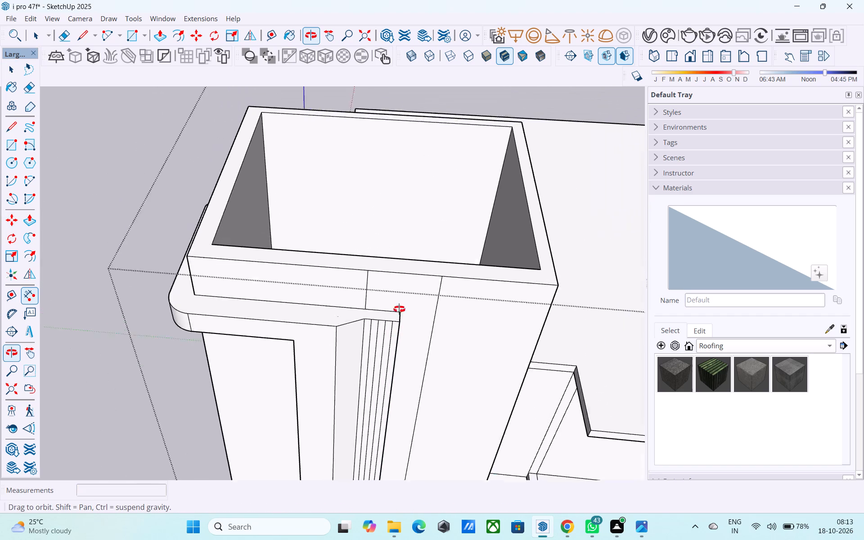
{"action": "middle_click_drag", "start_coordinate": [399, 309], "coordinate": [440, 184]}
{"action": "scroll", "coordinate": [416, 206], "scroll_direction": "down", "scroll_amount": 7}
{"action": "middle_click_drag", "start_coordinate": [364, 344], "coordinate": [345, 192]}
{"action": "middle_click_drag", "start_coordinate": [345, 201], "coordinate": [345, 227], "text": "shift"}
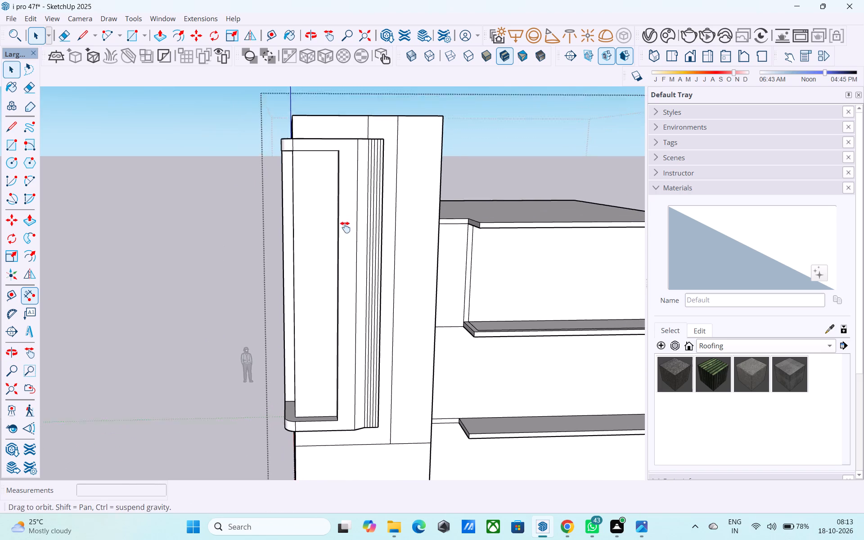
{"action": "middle_click_drag", "start_coordinate": [345, 227], "coordinate": [339, 245], "text": "shift"}
{"action": "middle_click_drag", "start_coordinate": [349, 276], "coordinate": [445, 235], "text": "shift"}
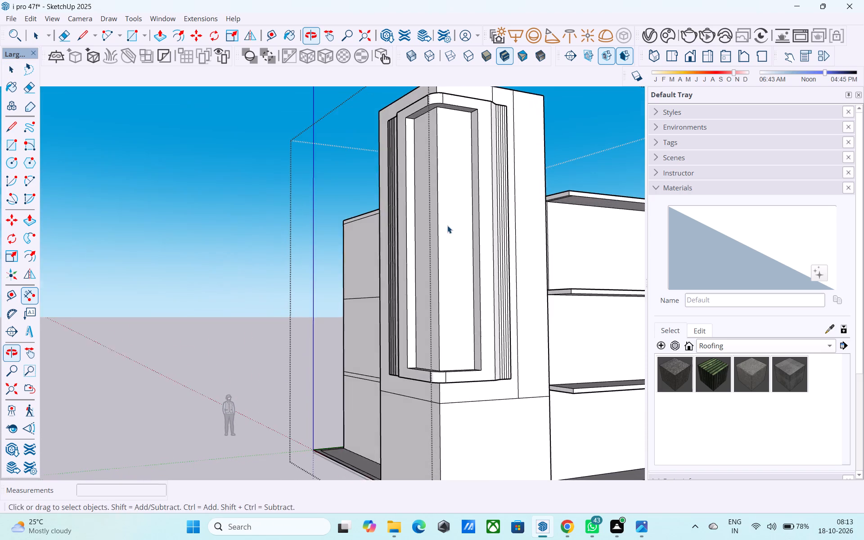
{"action": "middle_click_drag", "start_coordinate": [472, 281], "coordinate": [540, 291], "text": "shift"}
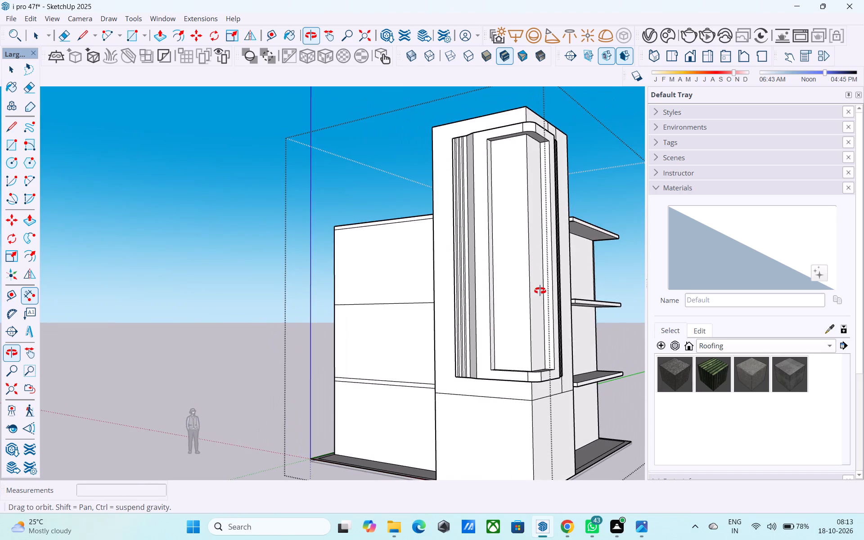
{"action": "middle_click_drag", "start_coordinate": [540, 291], "coordinate": [442, 341], "text": "shift"}
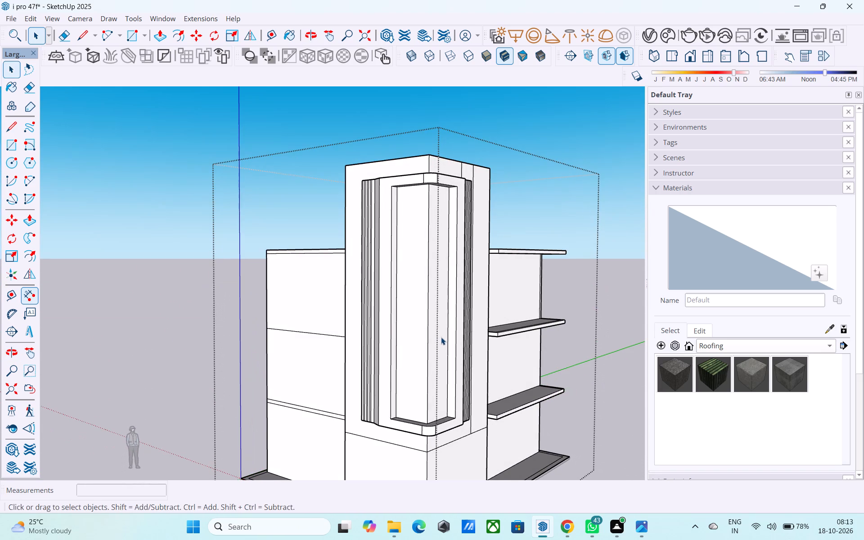
{"action": "middle_click_drag", "start_coordinate": [444, 272], "coordinate": [380, 345], "text": "shift"}
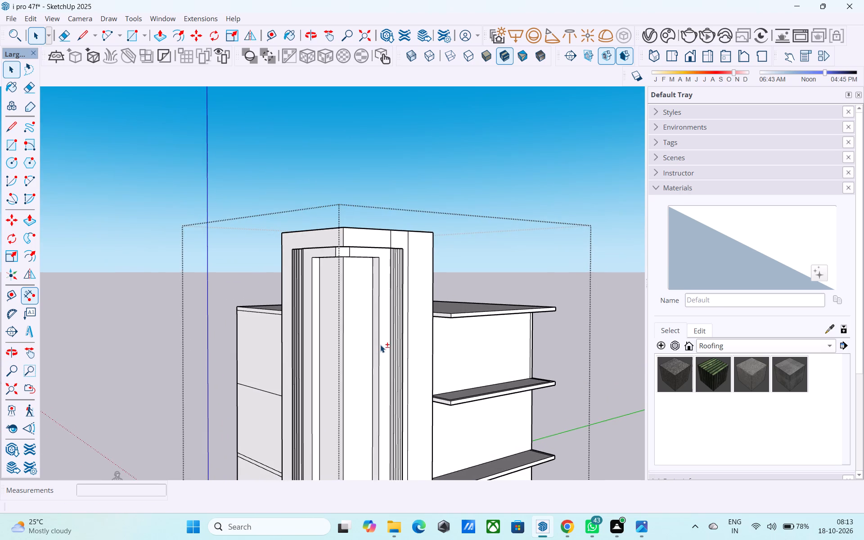
{"action": "middle_click_drag", "start_coordinate": [371, 344], "coordinate": [373, 338], "text": "shift"}
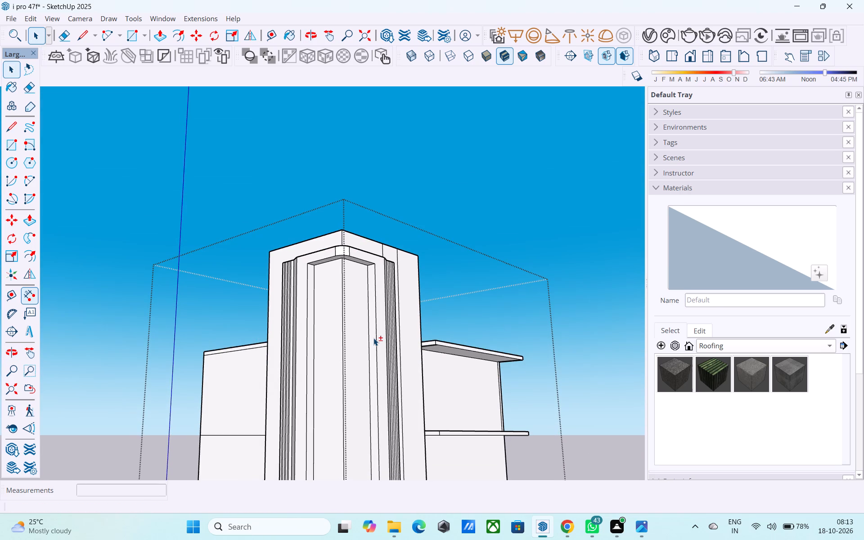
{"action": "scroll", "coordinate": [382, 308], "scroll_direction": "down", "scroll_amount": 7}
{"action": "middle_click_drag", "start_coordinate": [372, 321], "coordinate": [348, 302]}
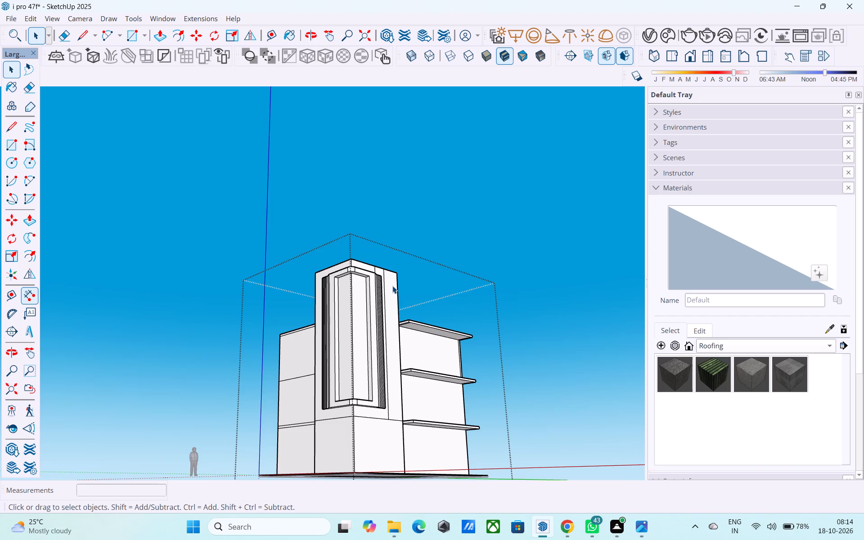
{"action": "scroll", "coordinate": [405, 299], "scroll_direction": "down", "scroll_amount": 3}
{"action": "middle_click_drag", "start_coordinate": [398, 295], "coordinate": [373, 351]}
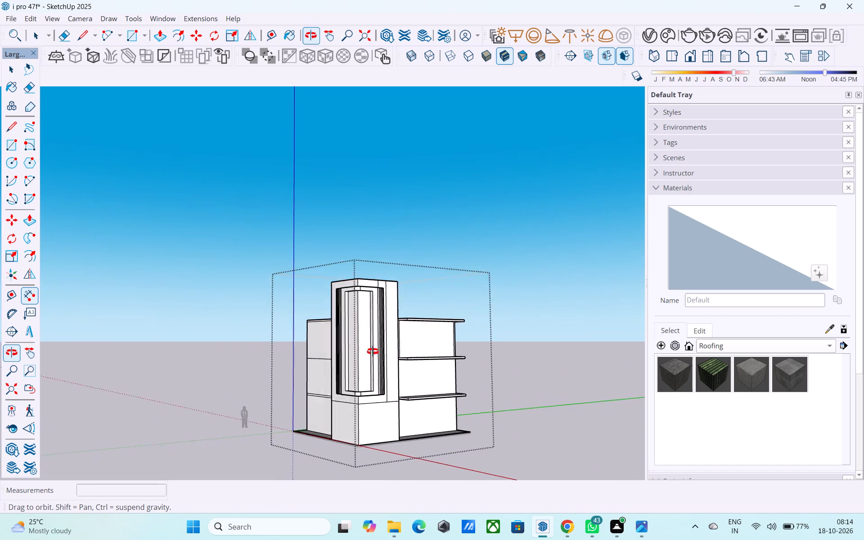
{"action": "middle_click_drag", "start_coordinate": [373, 351], "coordinate": [318, 344]}
{"action": "middle_click_drag", "start_coordinate": [318, 344], "coordinate": [226, 385]}
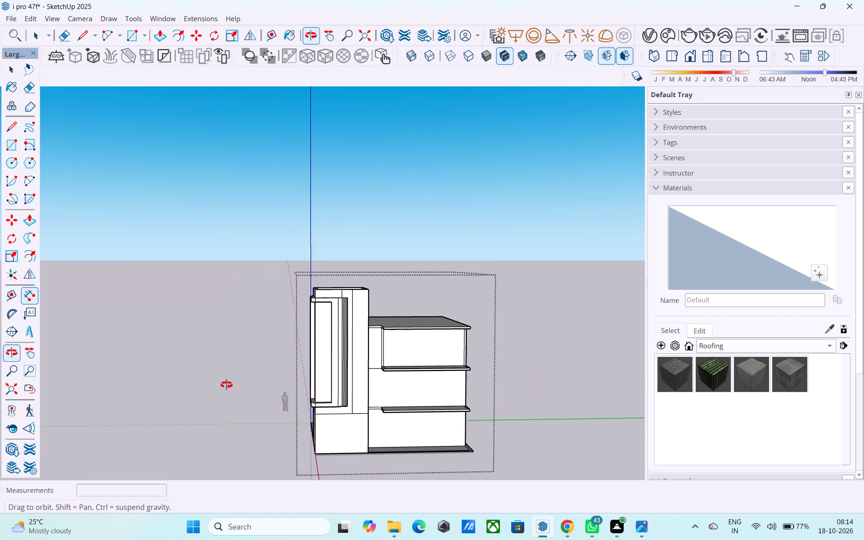
{"action": "middle_click_drag", "start_coordinate": [226, 385], "coordinate": [212, 391]}
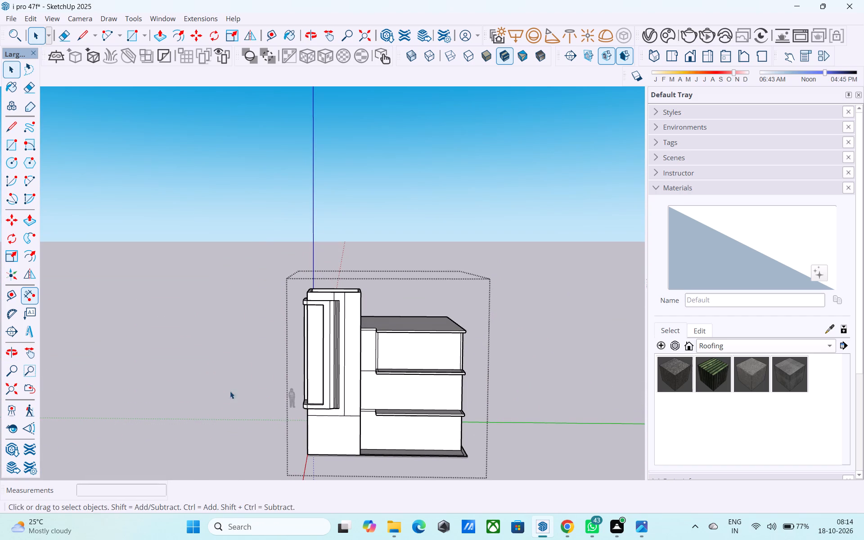
Offset the outline of the main block's roof face inward by 6".
{"action": "scroll", "coordinate": [239, 411], "scroll_direction": "down", "scroll_amount": 4}
{"action": "middle_click_drag", "start_coordinate": [342, 376], "coordinate": [341, 399]}
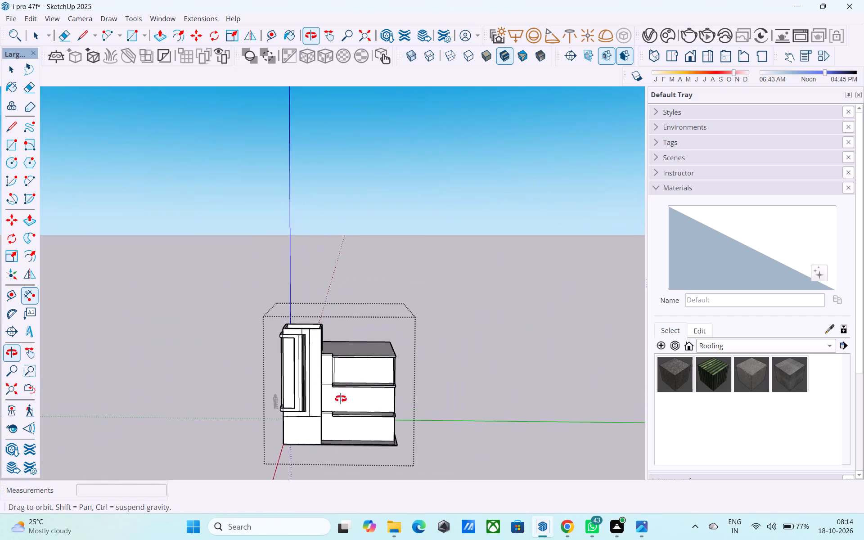
{"action": "middle_click_drag", "start_coordinate": [341, 399], "coordinate": [193, 539]}
{"action": "scroll", "coordinate": [351, 342], "scroll_direction": "up", "scroll_amount": 11}
{"action": "left_click", "coordinate": [281, 393]}
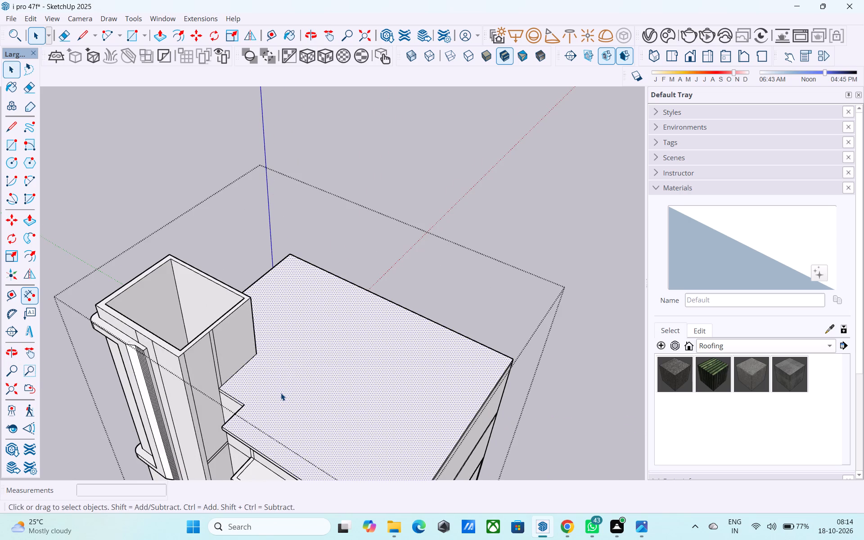
{"action": "scroll", "coordinate": [280, 393], "scroll_direction": "up", "scroll_amount": 1}
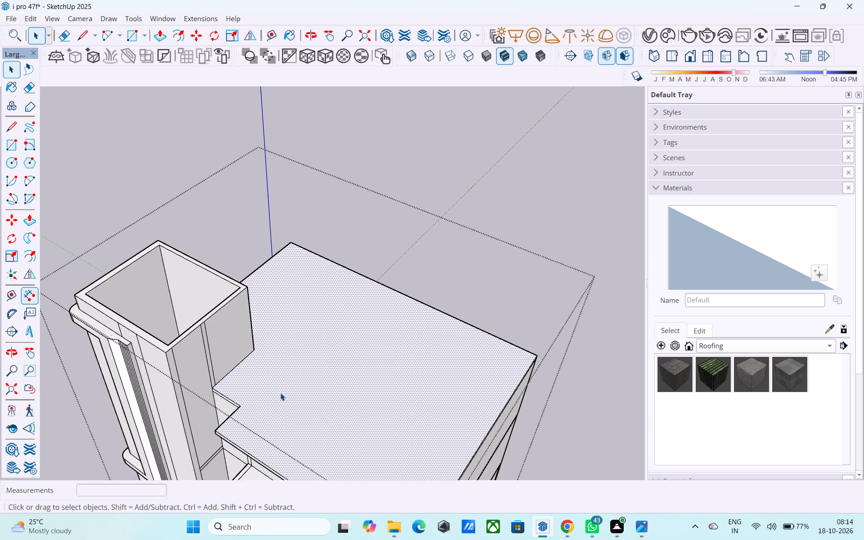
{"action": "key", "text": "f"}
{"action": "left_click", "coordinate": [281, 382]}
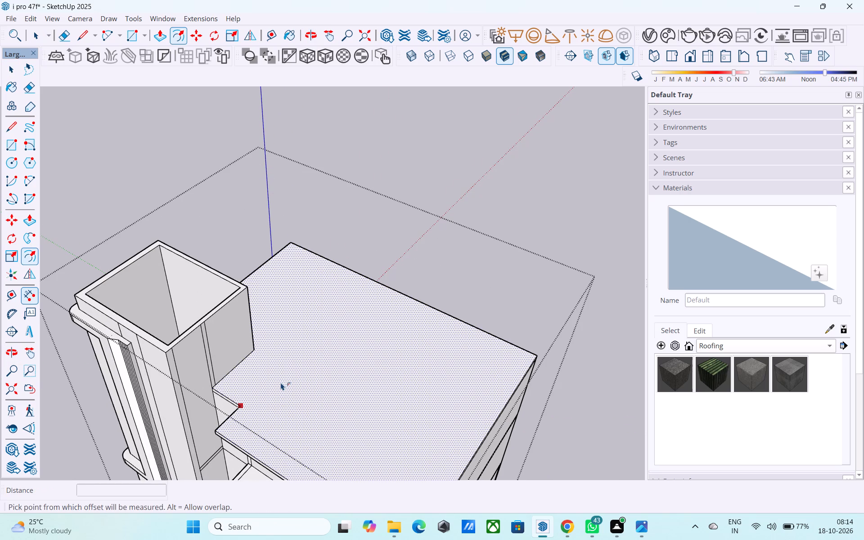
{"action": "type", "text": "6\""}
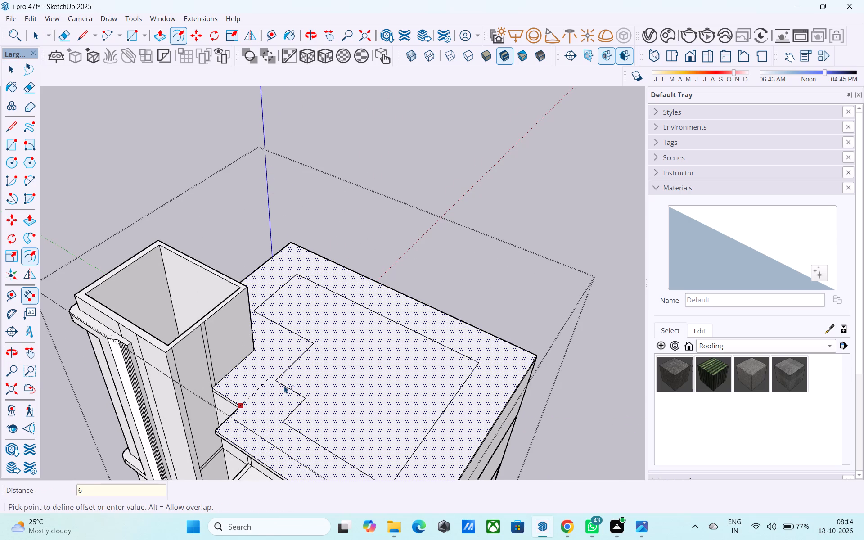
{"action": "key", "text": "Return"}
Draw a short line across the offset strip at the roof corner beside the tower, and save the model.
{"action": "scroll", "coordinate": [245, 404], "scroll_direction": "up", "scroll_amount": 7}
{"action": "key", "text": "l"}
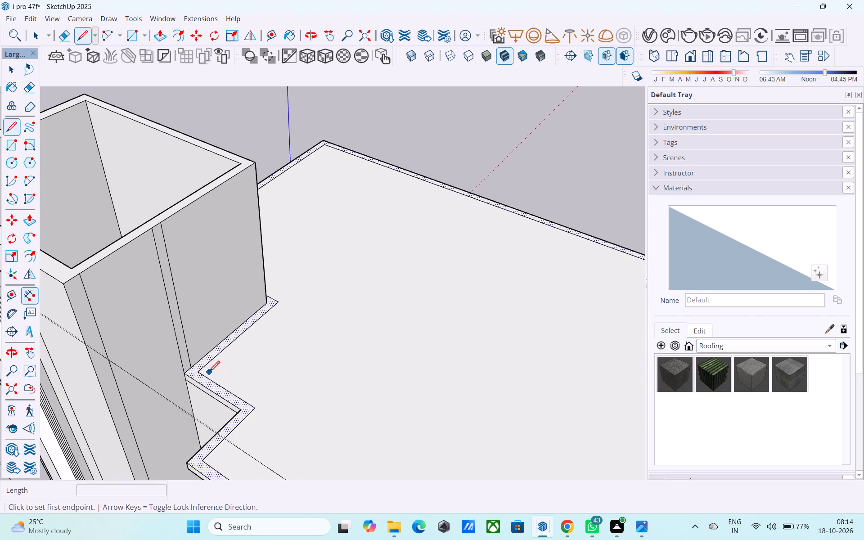
{"action": "left_click", "coordinate": [203, 371]}
{"action": "left_click", "coordinate": [189, 367]}
{"action": "scroll", "coordinate": [149, 372], "scroll_direction": "down", "scroll_amount": 4}
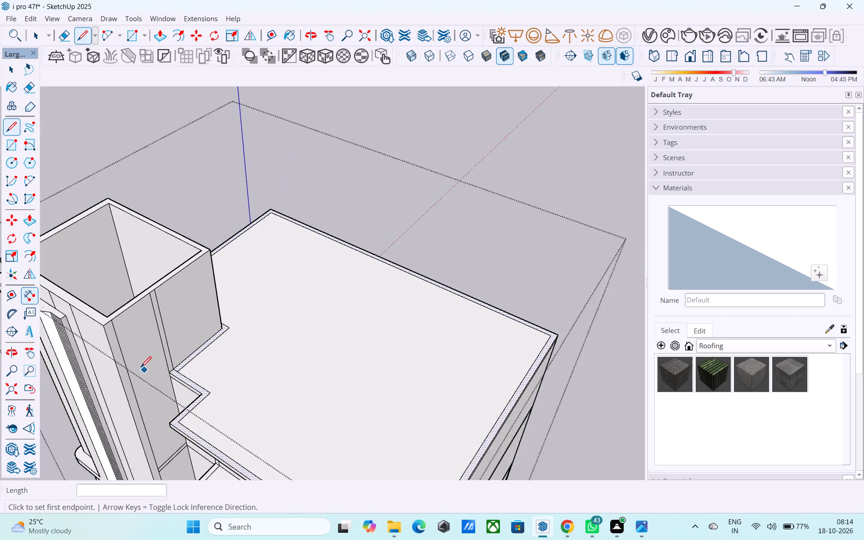
{"action": "scroll", "coordinate": [141, 368], "scroll_direction": "down", "scroll_amount": 8}
{"action": "middle_click_drag", "start_coordinate": [115, 355], "coordinate": [577, 315]}
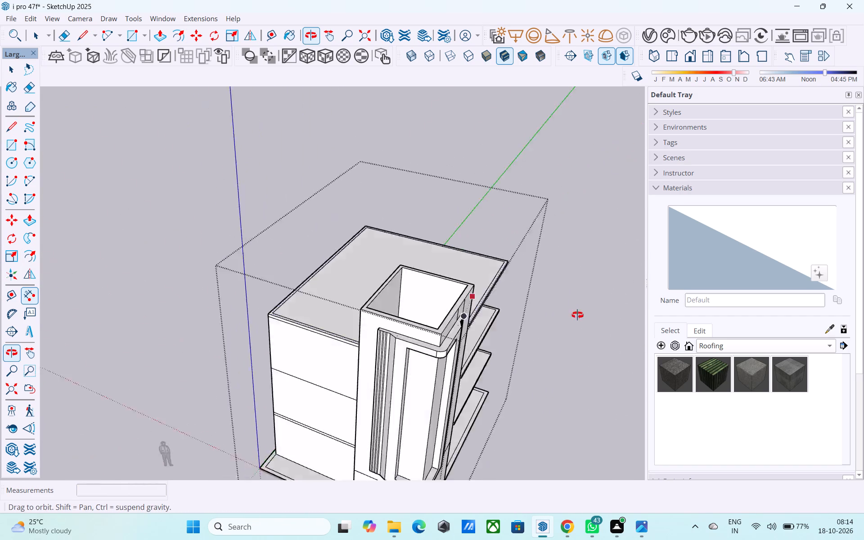
{"action": "middle_click_drag", "start_coordinate": [577, 315], "coordinate": [626, 300]}
{"action": "middle_click_drag", "start_coordinate": [551, 301], "coordinate": [496, 362], "text": "shift"}
{"action": "key", "text": "ctrl+s"}
Draw a 6" line across the offset strip at the tower's corner, separating the strip along the tower wall from the roof border.
{"action": "scroll", "coordinate": [409, 340], "scroll_direction": "up", "scroll_amount": 3}
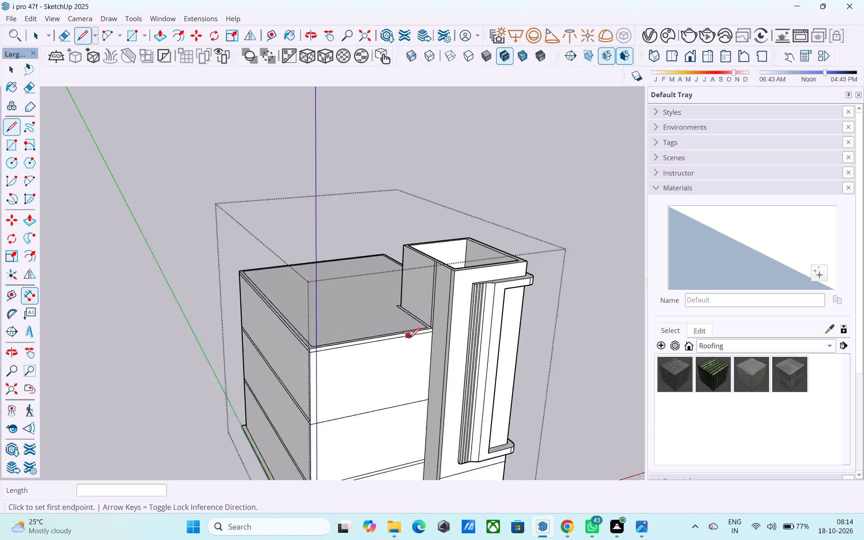
{"action": "scroll", "coordinate": [409, 339], "scroll_direction": "up", "scroll_amount": 10}
{"action": "scroll", "coordinate": [433, 315], "scroll_direction": "down", "scroll_amount": 1}
{"action": "scroll", "coordinate": [433, 315], "scroll_direction": "up", "scroll_amount": 3}
{"action": "left_click", "coordinate": [441, 333]}
{"action": "left_click", "coordinate": [449, 329]}
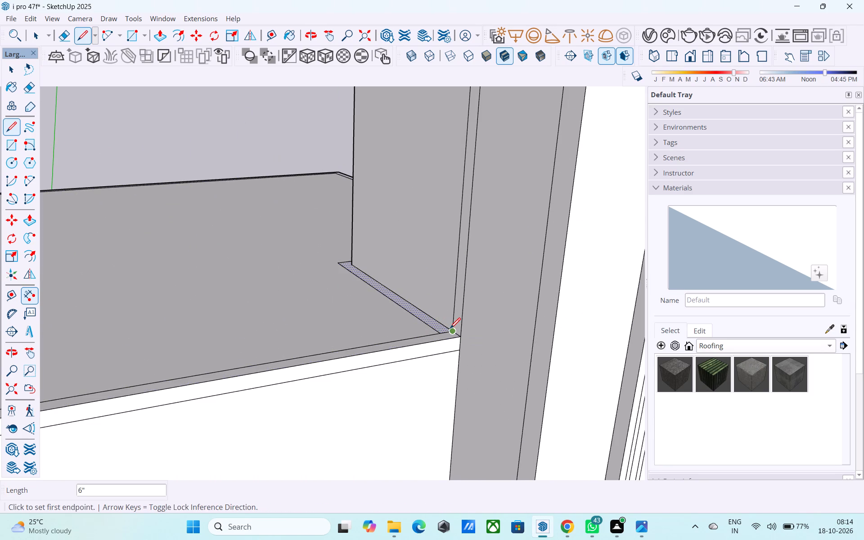
Push/Pull the roof border strip up 3' to form the parapet wall.
{"action": "scroll", "coordinate": [450, 328], "scroll_direction": "down", "scroll_amount": 11}
{"action": "middle_click_drag", "start_coordinate": [454, 337], "coordinate": [321, 326]}
{"action": "scroll", "coordinate": [272, 316], "scroll_direction": "down", "scroll_amount": 6}
{"action": "middle_click_drag", "start_coordinate": [479, 291], "coordinate": [237, 329]}
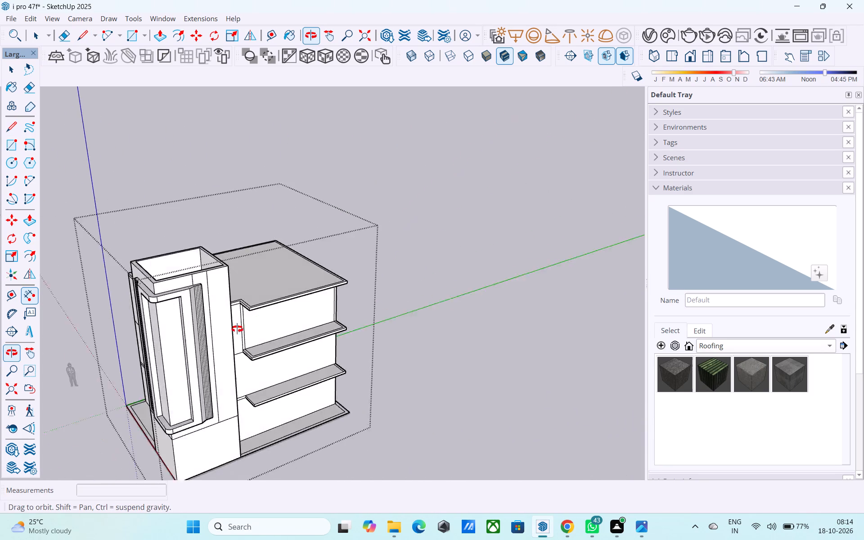
{"action": "middle_click_drag", "start_coordinate": [237, 329], "coordinate": [396, 347]}
{"action": "scroll", "coordinate": [432, 337], "scroll_direction": "up", "scroll_amount": 10}
{"action": "middle_click_drag", "start_coordinate": [486, 344], "coordinate": [357, 335], "text": "shift"}
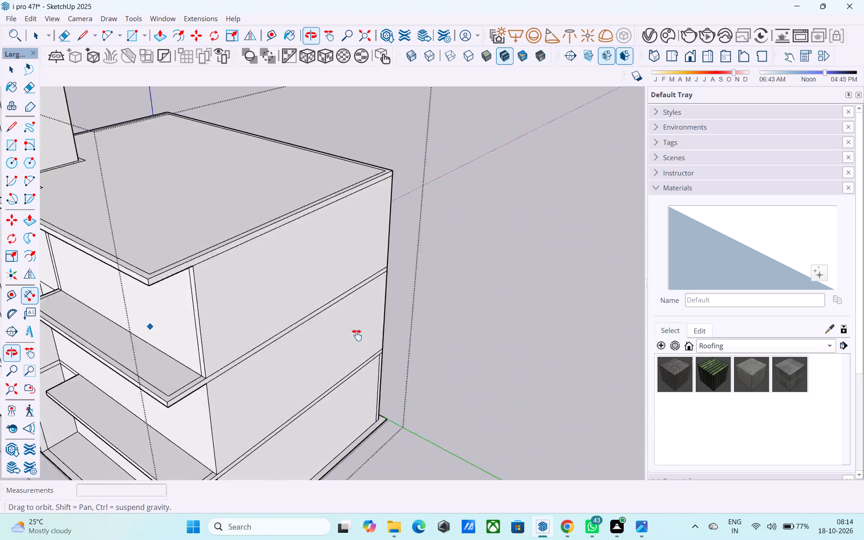
{"action": "middle_click_drag", "start_coordinate": [357, 335], "coordinate": [427, 409], "text": "shift"}
{"action": "scroll", "coordinate": [418, 392], "scroll_direction": "up", "scroll_amount": 8}
{"action": "key", "text": "space"}
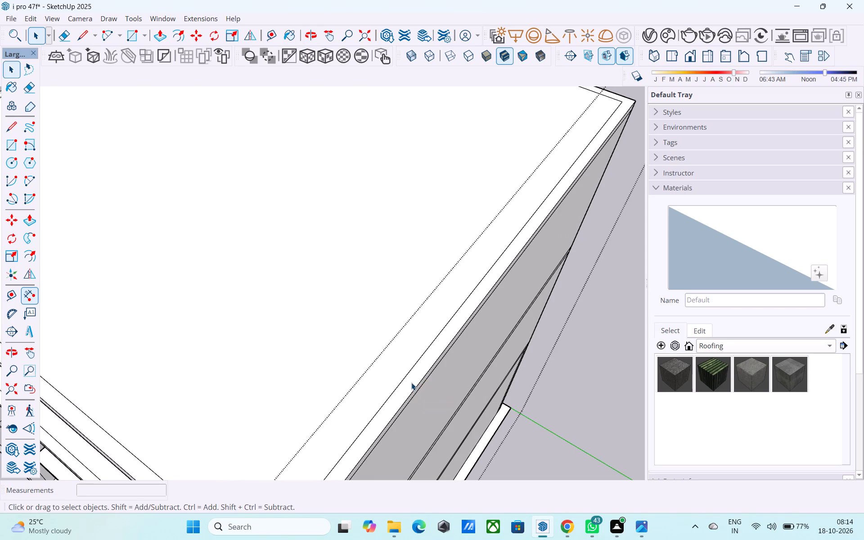
{"action": "left_click", "coordinate": [411, 382]}
{"action": "scroll", "coordinate": [411, 382], "scroll_direction": "down", "scroll_amount": 5}
{"action": "key", "text": "p"}
{"action": "left_click", "coordinate": [411, 382]}
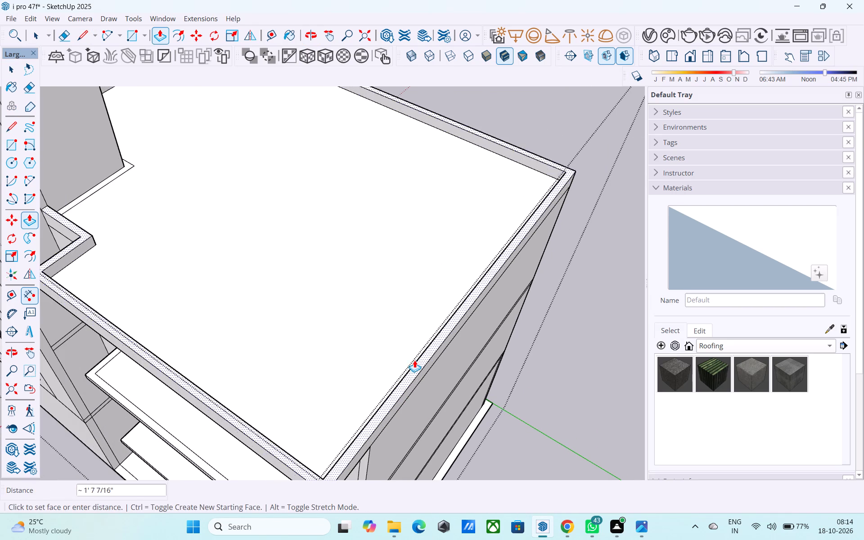
{"action": "type", "text": "3'"}
{"action": "key", "text": "Return"}
Examine the new roof parapet and the building's overall massing from several angles.
{"action": "scroll", "coordinate": [413, 355], "scroll_direction": "down", "scroll_amount": 10}
{"action": "middle_click_drag", "start_coordinate": [405, 368], "coordinate": [475, 244]}
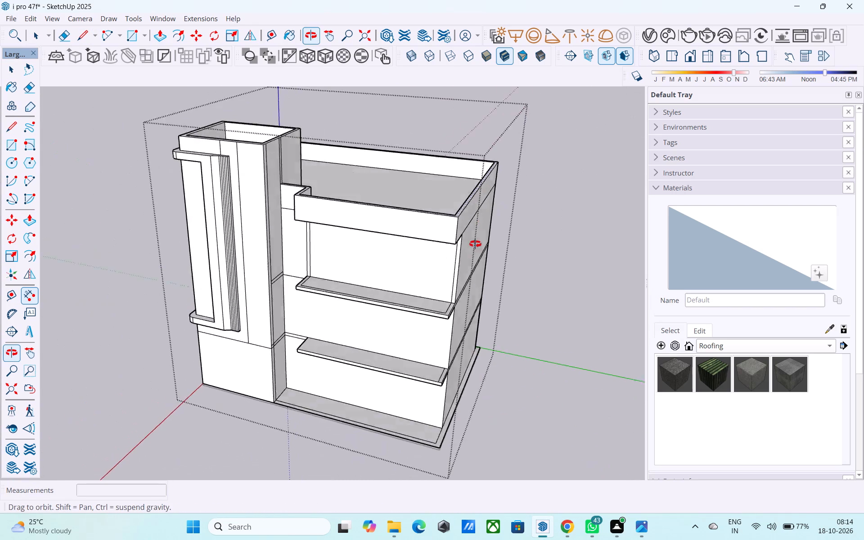
{"action": "middle_click_drag", "start_coordinate": [475, 244], "coordinate": [477, 236]}
{"action": "scroll", "coordinate": [477, 234], "scroll_direction": "down", "scroll_amount": 4}
{"action": "middle_click_drag", "start_coordinate": [432, 280], "coordinate": [408, 312]}
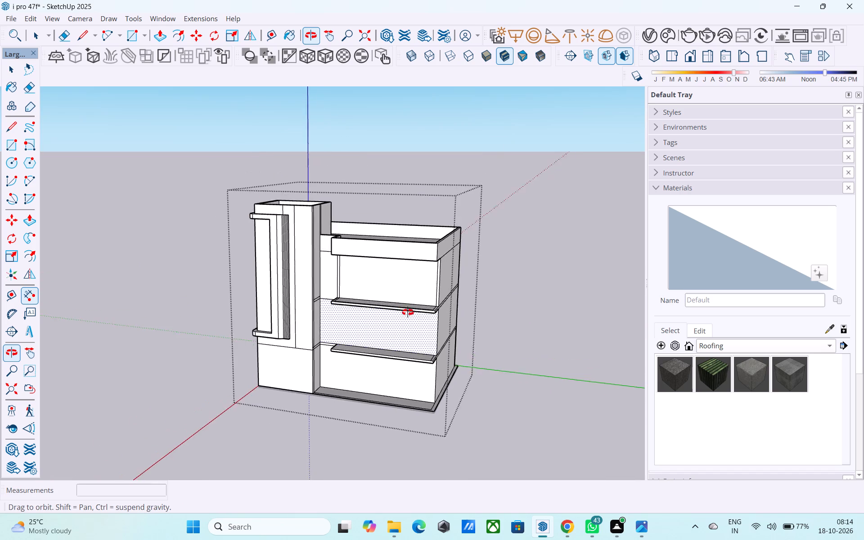
{"action": "middle_click_drag", "start_coordinate": [408, 312], "coordinate": [542, 314]}
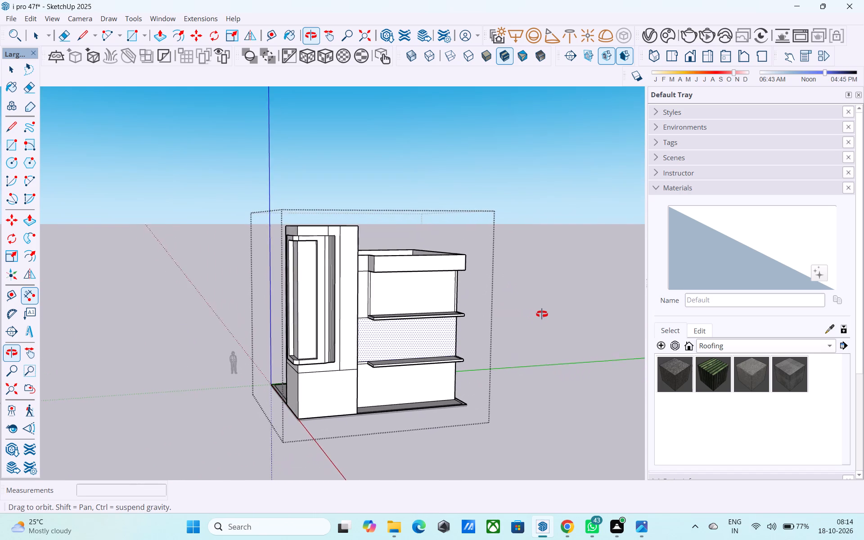
{"action": "middle_click_drag", "start_coordinate": [542, 314], "coordinate": [501, 337]}
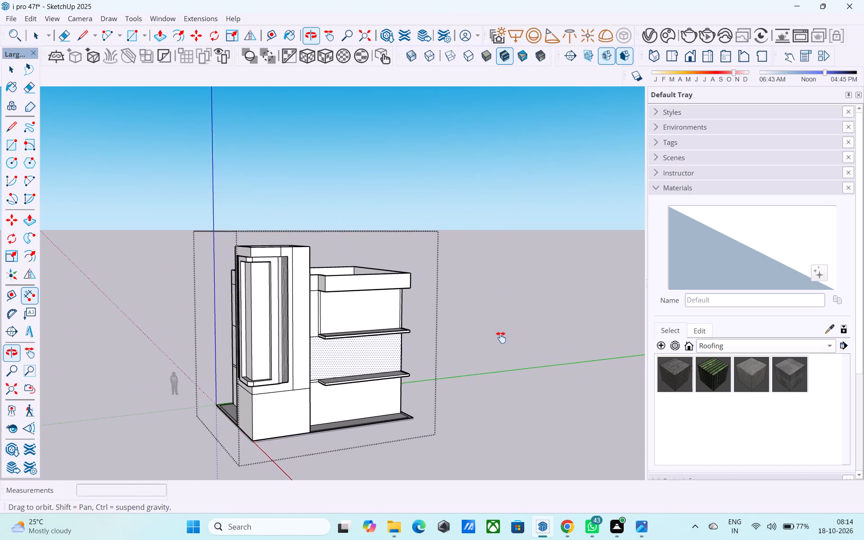
{"action": "middle_click_drag", "start_coordinate": [501, 337], "coordinate": [548, 354]}
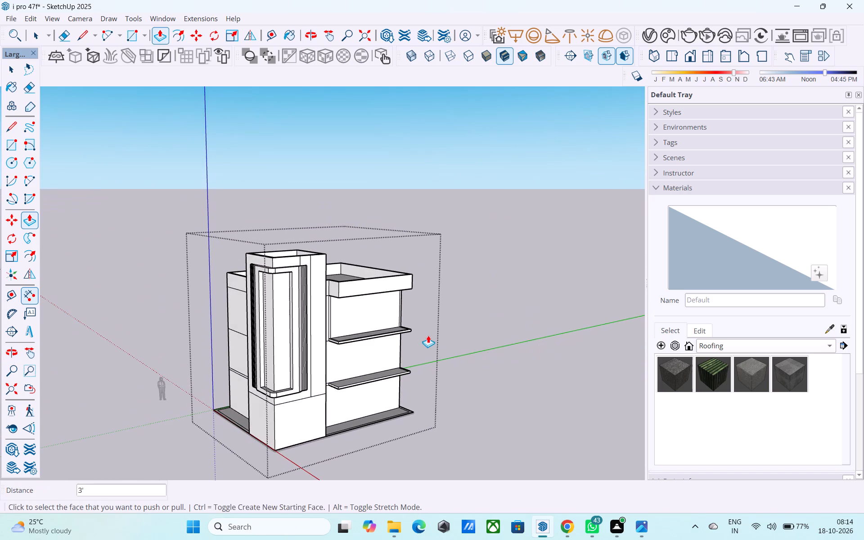
{"action": "middle_click_drag", "start_coordinate": [428, 335], "coordinate": [454, 364]}
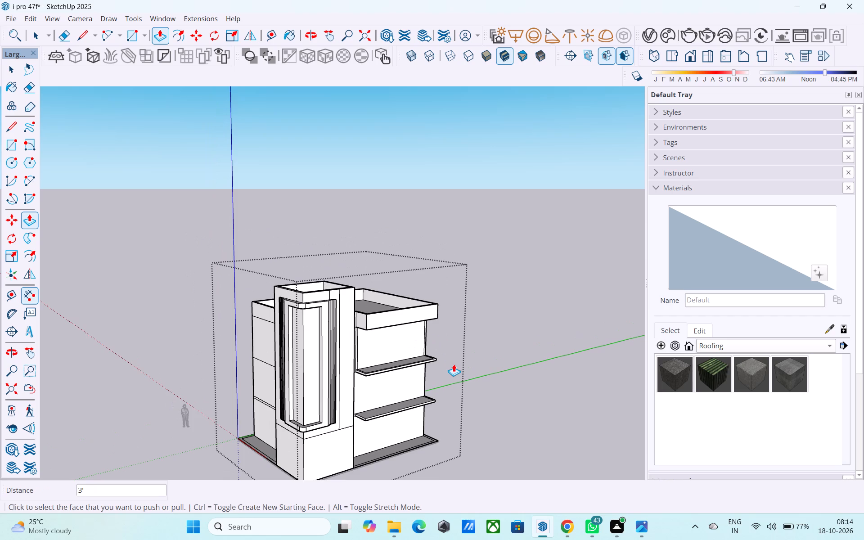
{"action": "scroll", "coordinate": [454, 364], "scroll_direction": "up", "scroll_amount": 3}
{"action": "scroll", "coordinate": [454, 364], "scroll_direction": "down", "scroll_amount": 1}
{"action": "middle_click_drag", "start_coordinate": [453, 364], "coordinate": [355, 266], "text": "shift"}
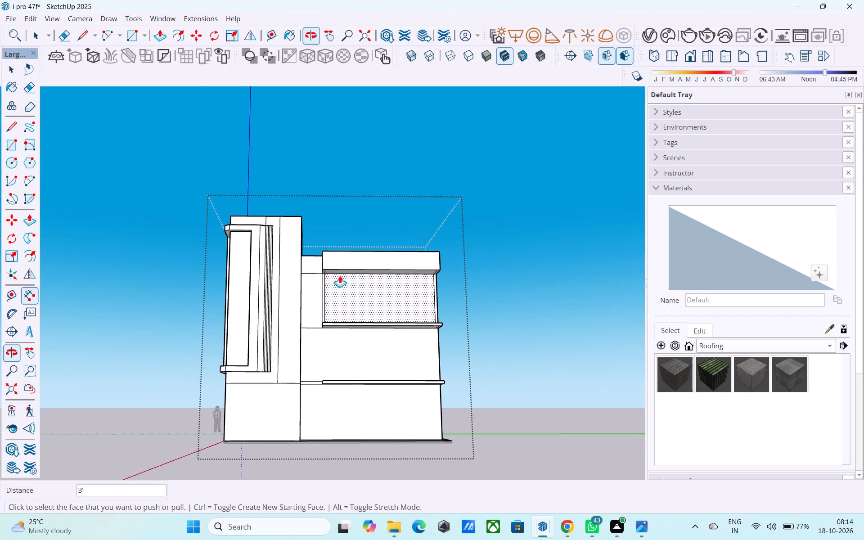
Erase the vertical edge on the top-floor wall below the parapet, near the tower.
{"action": "scroll", "coordinate": [333, 279], "scroll_direction": "up", "scroll_amount": 6}
{"action": "middle_click_drag", "start_coordinate": [315, 296], "coordinate": [326, 317]}
{"action": "key", "text": "e"}
{"action": "left_click_drag", "start_coordinate": [326, 317], "coordinate": [348, 320]}
{"action": "scroll", "coordinate": [342, 321], "scroll_direction": "down", "scroll_amount": 5}
Examine the slabs, the building's underside and the tower's side elevation from several angles.
{"action": "middle_click_drag", "start_coordinate": [330, 352], "coordinate": [329, 365]}
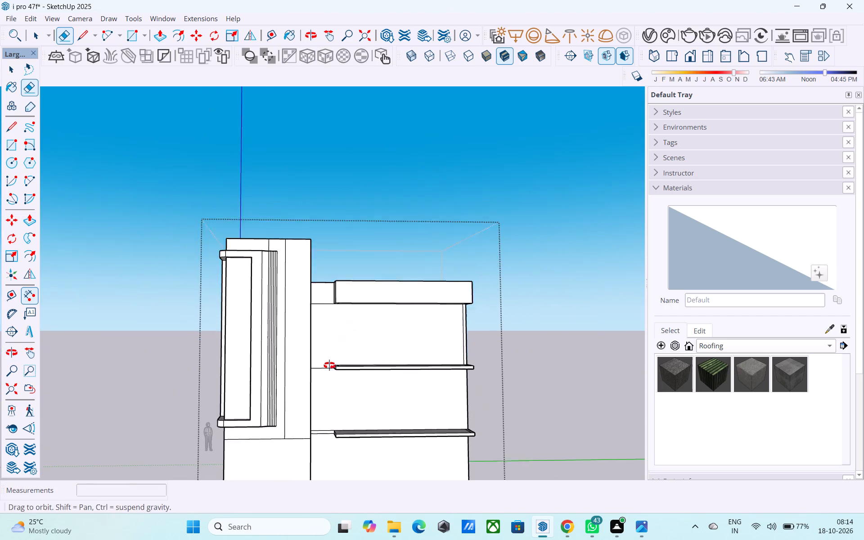
{"action": "middle_click_drag", "start_coordinate": [329, 365], "coordinate": [329, 366]}
{"action": "scroll", "coordinate": [329, 366], "scroll_direction": "up", "scroll_amount": 3}
{"action": "scroll", "coordinate": [325, 373], "scroll_direction": "down", "scroll_amount": 10}
{"action": "middle_click_drag", "start_coordinate": [319, 405], "coordinate": [349, 339]}
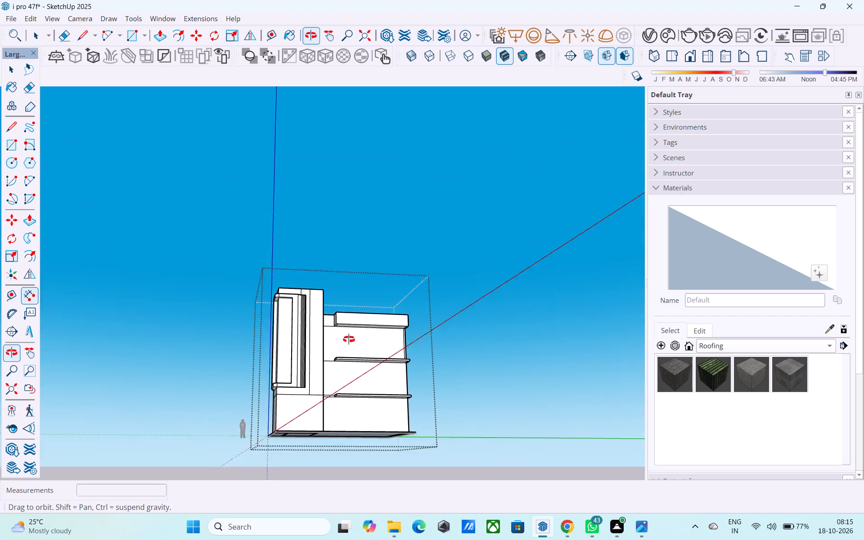
{"action": "middle_click_drag", "start_coordinate": [349, 339], "coordinate": [424, 241]}
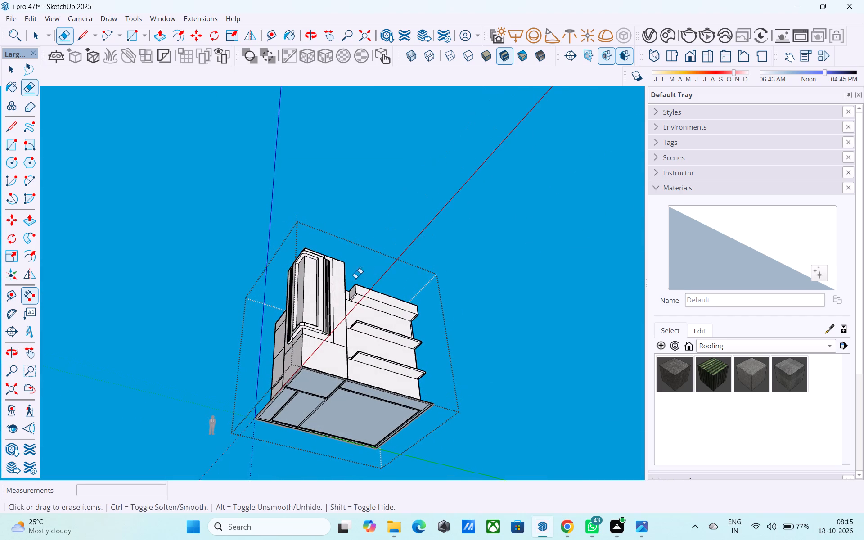
{"action": "middle_click_drag", "start_coordinate": [350, 288], "coordinate": [375, 411]}
{"action": "middle_click_drag", "start_coordinate": [345, 409], "coordinate": [379, 459]}
{"action": "middle_click_drag", "start_coordinate": [297, 396], "coordinate": [515, 392]}
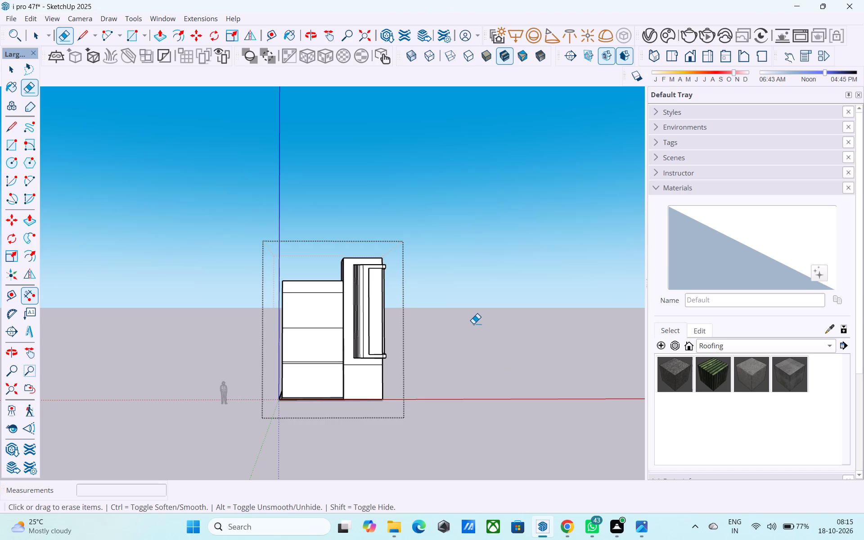
{"action": "scroll", "coordinate": [473, 324], "scroll_direction": "up", "scroll_amount": 3}
{"action": "scroll", "coordinate": [473, 324], "scroll_direction": "down", "scroll_amount": 3}
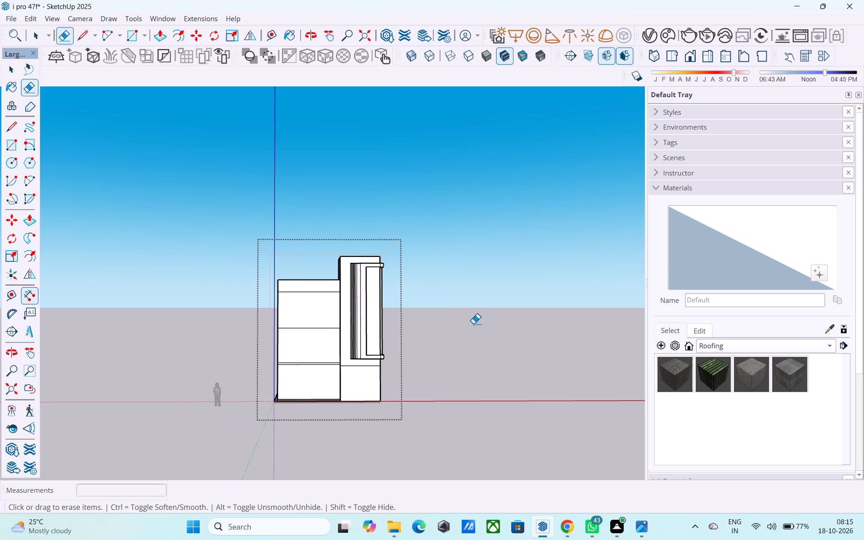
Push the tower's ground-floor side face inward 9" beneath the framed upper part.
{"action": "middle_click_drag", "start_coordinate": [453, 349], "coordinate": [433, 285]}
{"action": "middle_click_drag", "start_coordinate": [391, 349], "coordinate": [560, 416]}
{"action": "scroll", "coordinate": [380, 395], "scroll_direction": "up", "scroll_amount": 13}
{"action": "key", "text": "space"}
{"action": "left_click", "coordinate": [358, 358]}
{"action": "key", "text": "p"}
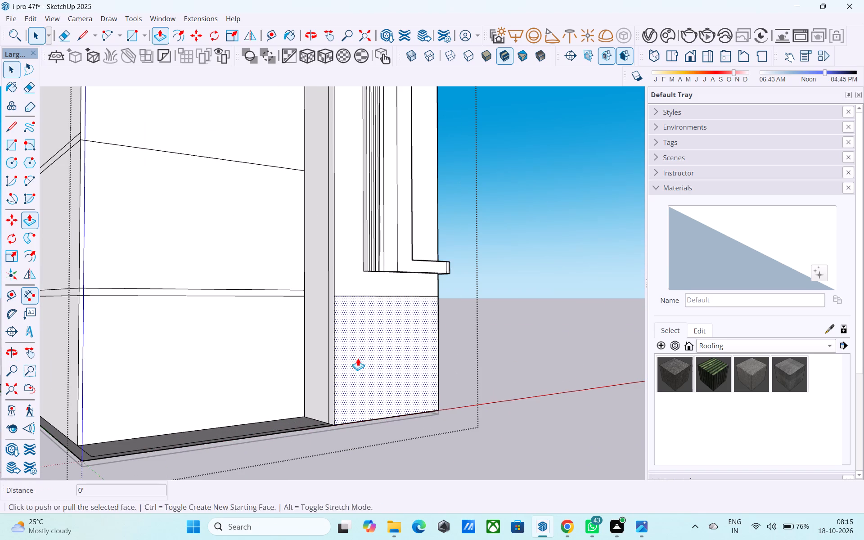
{"action": "left_click", "coordinate": [358, 358]}
{"action": "left_click", "coordinate": [338, 351]}
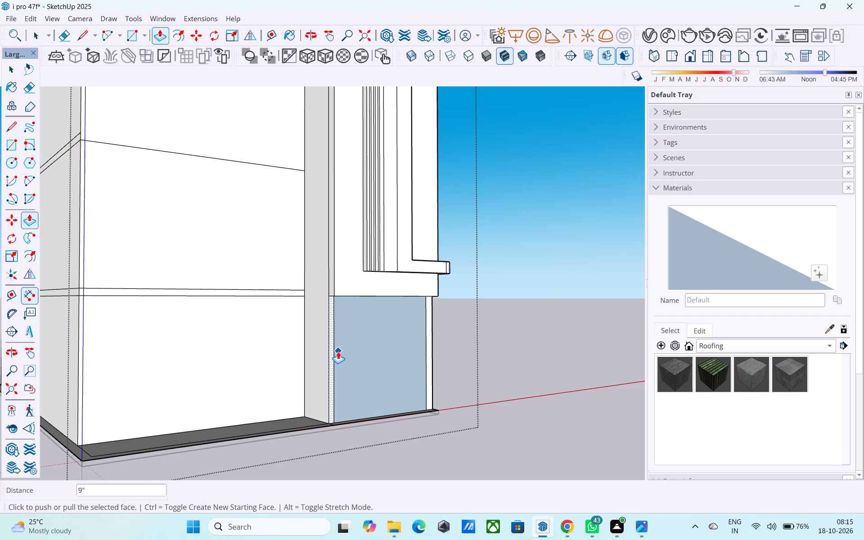
Push the narrow wall end beside the tower's ground-floor recess back 3' 6" to the adjoining main wall.
{"action": "key", "text": "space"}
{"action": "left_click", "coordinate": [330, 348]}
{"action": "left_click", "coordinate": [332, 350]}
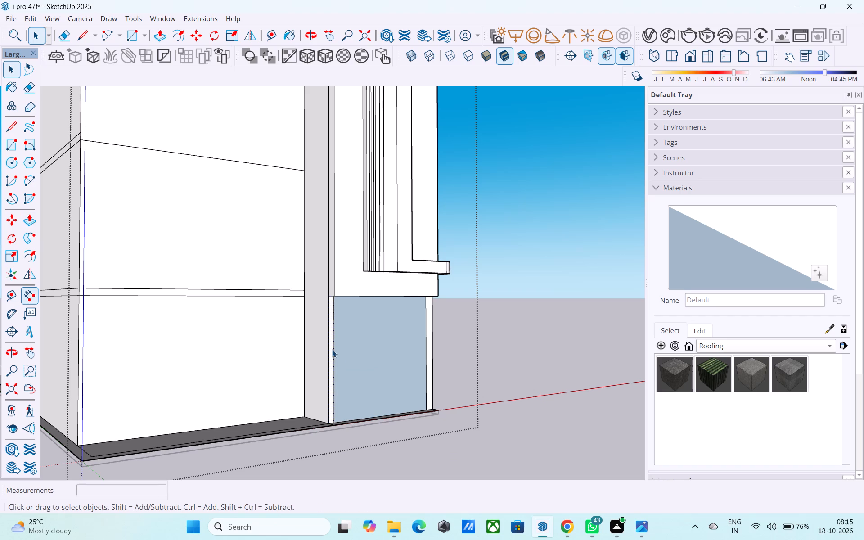
{"action": "key", "text": "p"}
{"action": "left_click", "coordinate": [332, 350]}
{"action": "left_click", "coordinate": [297, 343]}
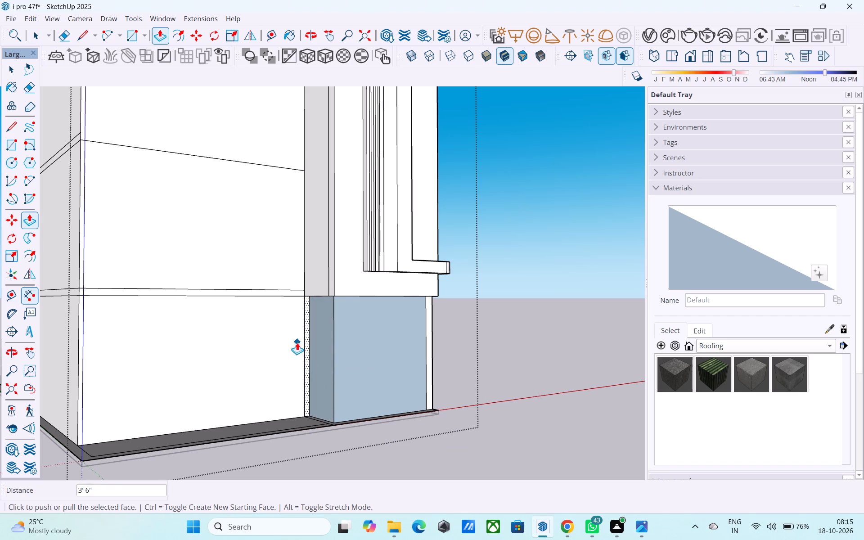
Push the tower's ground-floor face on the slab side inward, removing the thin wall at the corner.
{"action": "middle_click_drag", "start_coordinate": [357, 361], "coordinate": [135, 357]}
{"action": "middle_click_drag", "start_coordinate": [238, 342], "coordinate": [179, 340]}
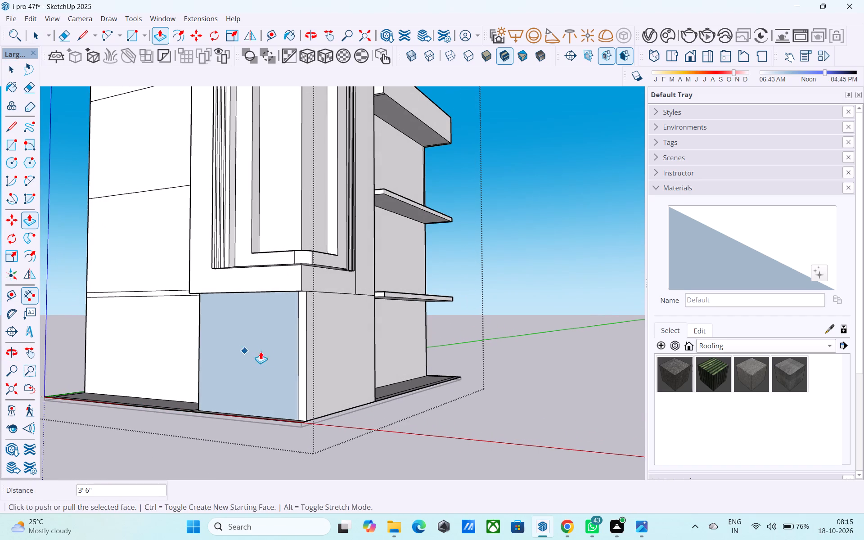
{"action": "key", "text": "space"}
{"action": "left_click", "coordinate": [321, 340]}
{"action": "left_click", "coordinate": [321, 340]}
{"action": "key", "text": "p"}
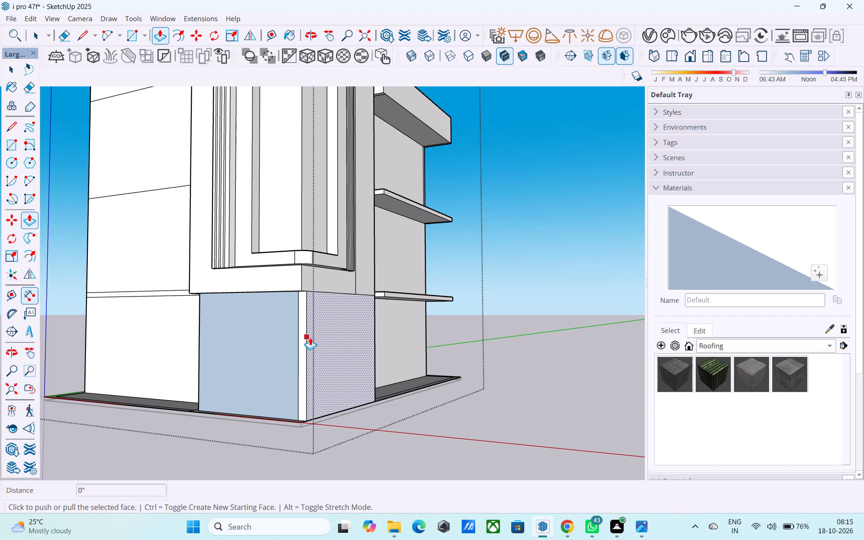
{"action": "left_click", "coordinate": [310, 337]}
{"action": "left_click", "coordinate": [261, 342]}
Reverse the back-facing side face of the tower's recessed ground floor.
{"action": "middle_click_drag", "start_coordinate": [294, 355], "coordinate": [198, 394]}
{"action": "key", "text": "space"}
{"action": "left_click", "coordinate": [176, 373]}
{"action": "right_click", "coordinate": [187, 368]}
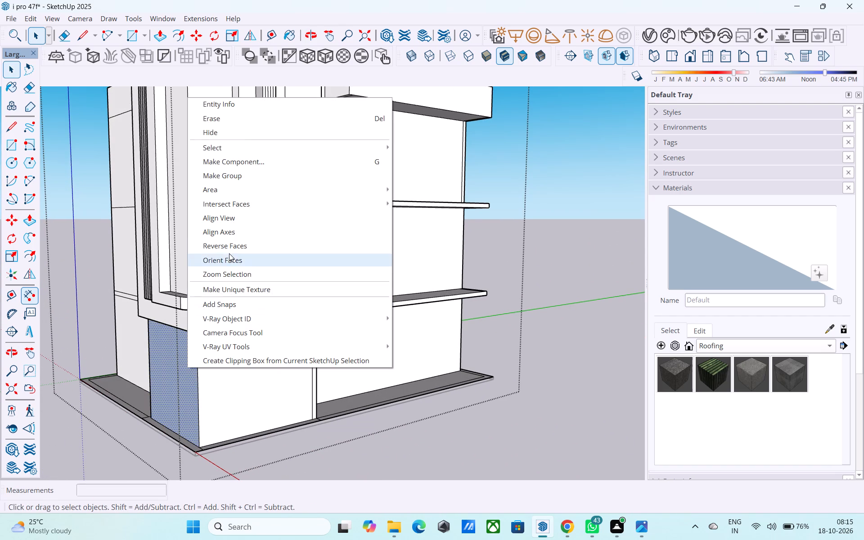
{"action": "left_click", "coordinate": [230, 250]}
Push the reversed ground-floor side face further inward beneath the tower, deepening the recess.
{"action": "key", "text": "p"}
{"action": "left_click", "coordinate": [181, 409]}
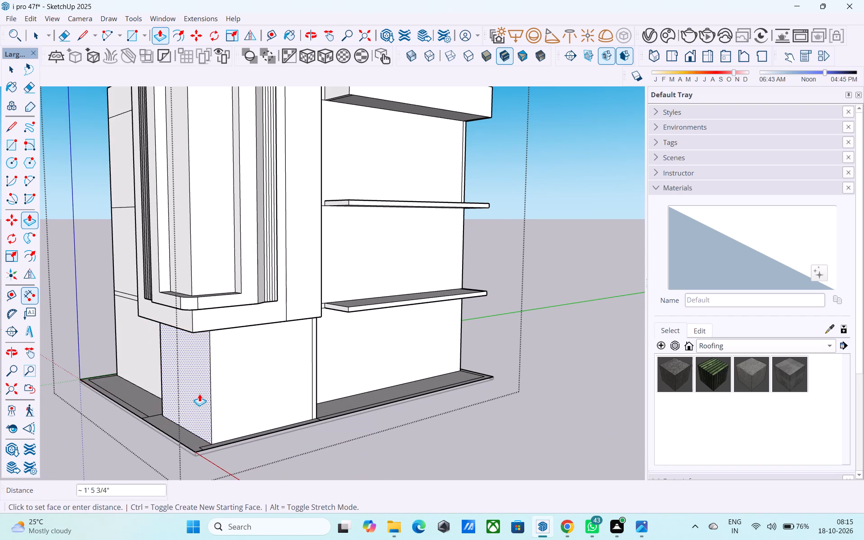
{"action": "left_click", "coordinate": [225, 364]}
Push the slab-side face of the tower's recessed ground floor 3' 9" inward beneath the tower.
{"action": "key", "text": "space"}
{"action": "left_click", "coordinate": [253, 379]}
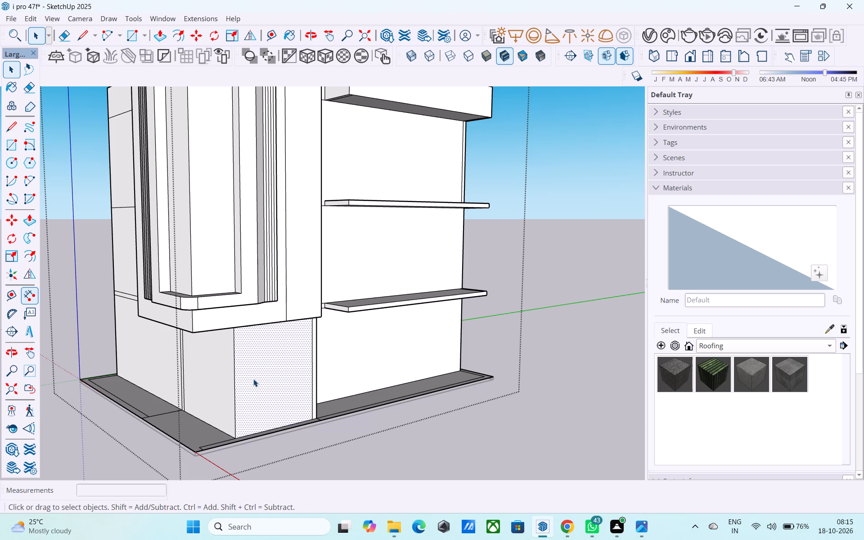
{"action": "key", "text": "p"}
{"action": "left_click", "coordinate": [253, 379]}
{"action": "middle_click_drag", "start_coordinate": [206, 355], "coordinate": [363, 347]}
{"action": "middle_click_drag", "start_coordinate": [405, 362], "coordinate": [114, 386]}
{"action": "left_click", "coordinate": [301, 342]}
{"action": "middle_click_drag", "start_coordinate": [274, 353], "coordinate": [400, 340]}
{"action": "scroll", "coordinate": [395, 353], "scroll_direction": "up", "scroll_amount": 2}
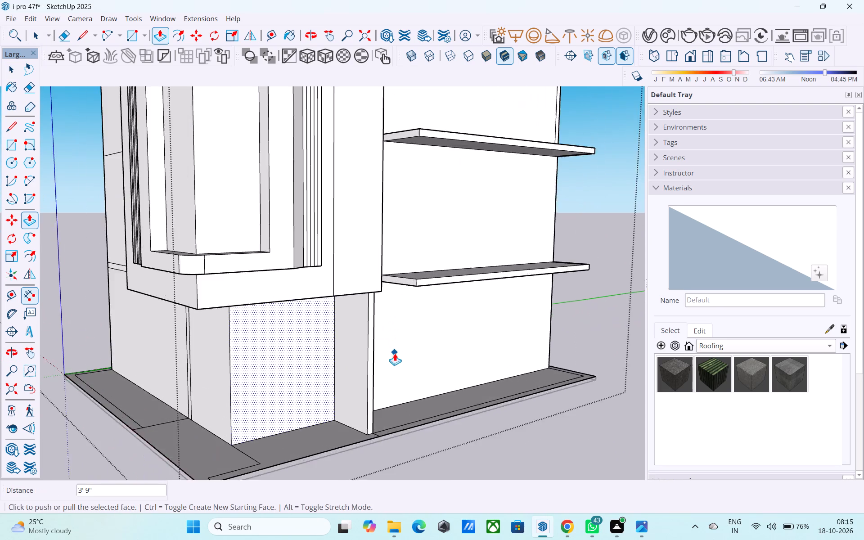
Push the narrow wall end beside the slab-side recess back 3' 9" so it aligns with the recessed ground-floor face.
{"action": "scroll", "coordinate": [395, 353], "scroll_direction": "up", "scroll_amount": 4}
{"action": "key", "text": "space"}
{"action": "left_click", "coordinate": [368, 358]}
{"action": "key", "text": "p"}
{"action": "left_click", "coordinate": [368, 358]}
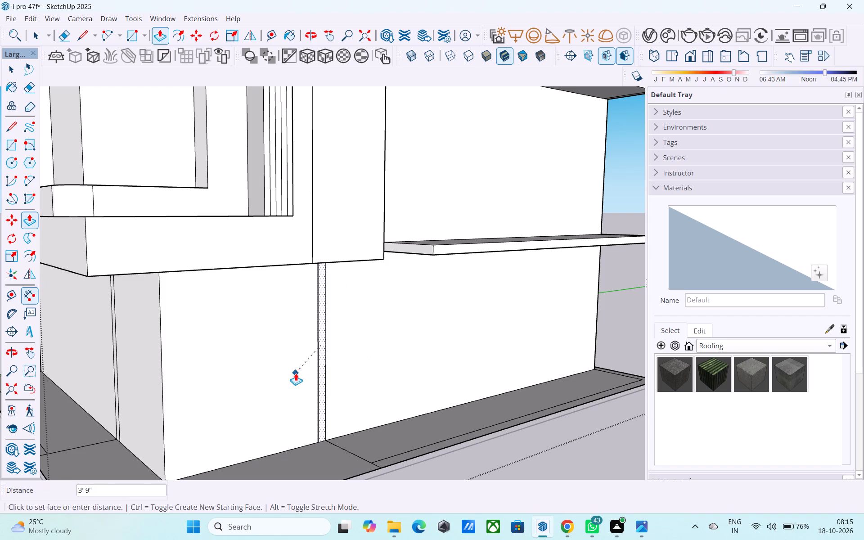
{"action": "left_click", "coordinate": [296, 373]}
{"action": "key", "text": "space"}
Examine the building from all around, checking the tower's frame and top, the projecting slabs and the recessed ground floor.
{"action": "scroll", "coordinate": [297, 373], "scroll_direction": "down", "scroll_amount": 8}
{"action": "middle_click_drag", "start_coordinate": [300, 388], "coordinate": [348, 384]}
{"action": "scroll", "coordinate": [348, 384], "scroll_direction": "down", "scroll_amount": 5}
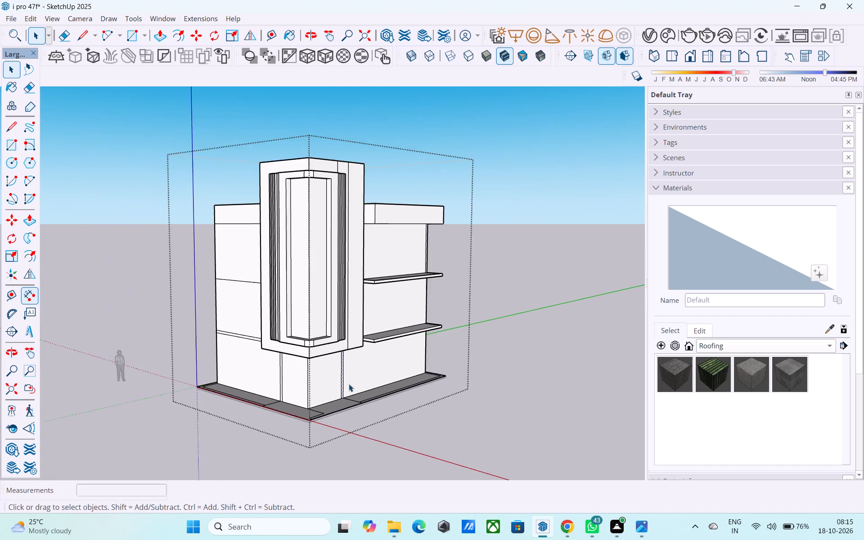
{"action": "scroll", "coordinate": [349, 388], "scroll_direction": "down", "scroll_amount": 5}
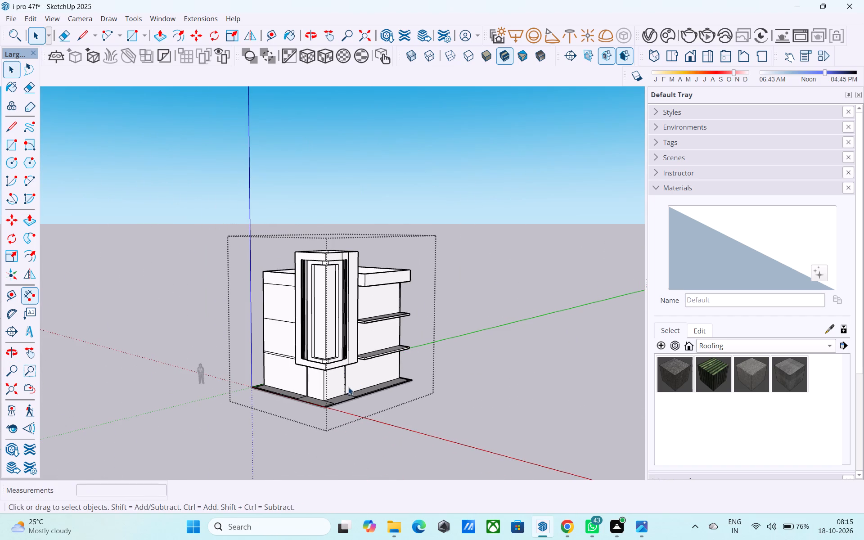
{"action": "middle_click_drag", "start_coordinate": [350, 384], "coordinate": [355, 358]}
{"action": "scroll", "coordinate": [345, 292], "scroll_direction": "up", "scroll_amount": 8}
{"action": "scroll", "coordinate": [344, 289], "scroll_direction": "down", "scroll_amount": 1}
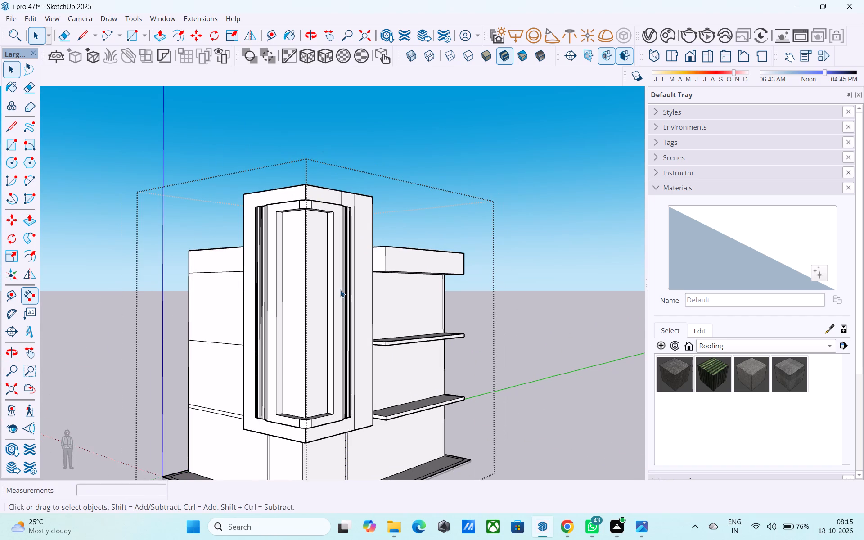
{"action": "scroll", "coordinate": [331, 294], "scroll_direction": "down", "scroll_amount": 3}
{"action": "middle_click_drag", "start_coordinate": [330, 295], "coordinate": [402, 292]}
{"action": "scroll", "coordinate": [359, 241], "scroll_direction": "up", "scroll_amount": 4}
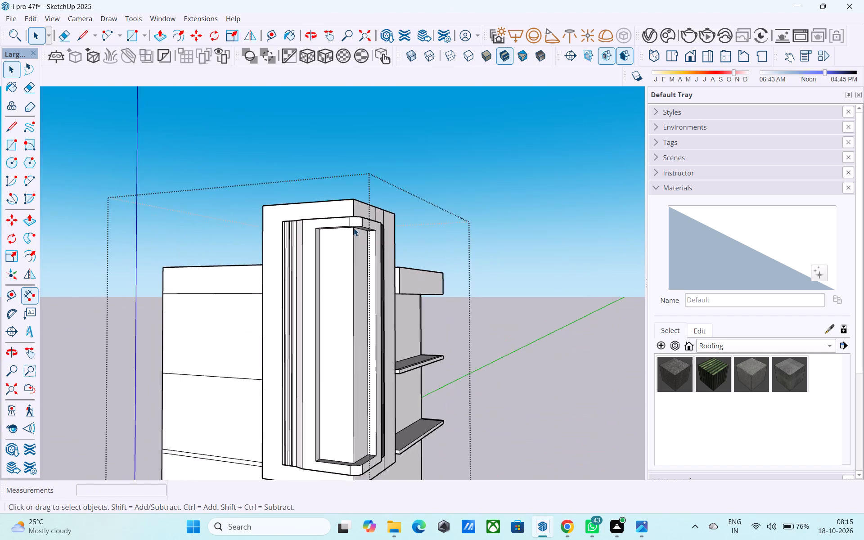
{"action": "scroll", "coordinate": [354, 228], "scroll_direction": "up", "scroll_amount": 13}
{"action": "middle_click_drag", "start_coordinate": [352, 229], "coordinate": [244, 229]}
{"action": "scroll", "coordinate": [352, 229], "scroll_direction": "up", "scroll_amount": 1}
{"action": "scroll", "coordinate": [243, 230], "scroll_direction": "up", "scroll_amount": 1}
{"action": "scroll", "coordinate": [243, 230], "scroll_direction": "down", "scroll_amount": 5}
{"action": "middle_click_drag", "start_coordinate": [275, 253], "coordinate": [178, 281]}
{"action": "scroll", "coordinate": [185, 280], "scroll_direction": "down", "scroll_amount": 4}
{"action": "middle_click_drag", "start_coordinate": [196, 277], "coordinate": [221, 335]}
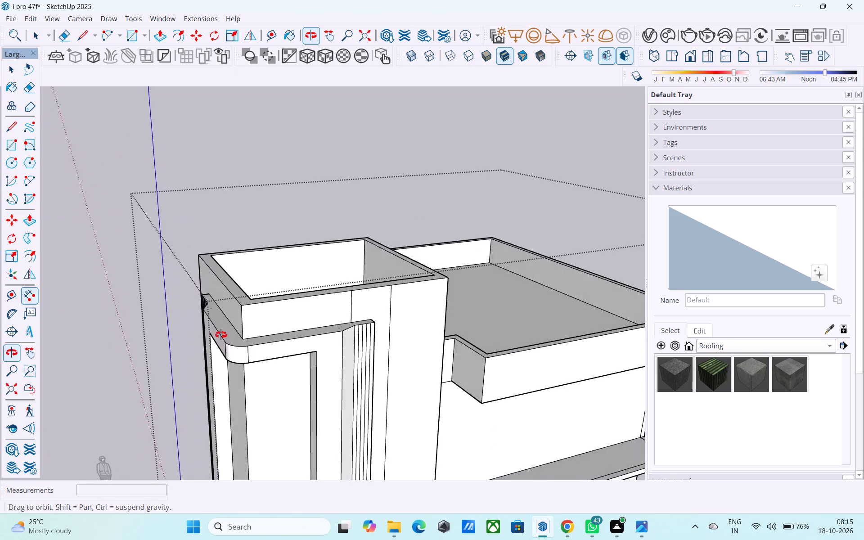
{"action": "middle_click_drag", "start_coordinate": [221, 335], "coordinate": [270, 290]}
{"action": "middle_click_drag", "start_coordinate": [303, 284], "coordinate": [315, 375]}
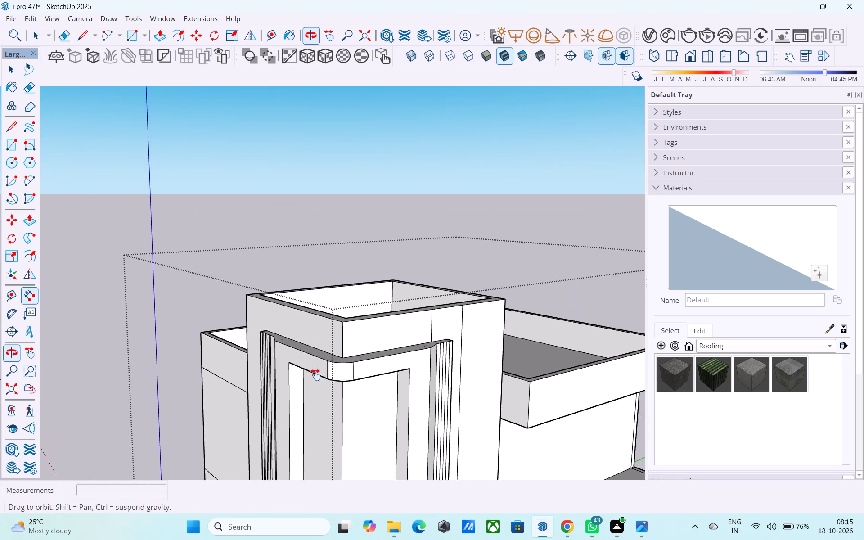
{"action": "middle_click_drag", "start_coordinate": [315, 375], "coordinate": [160, 375]}
{"action": "middle_click_drag", "start_coordinate": [224, 347], "coordinate": [262, 174], "text": "shift"}
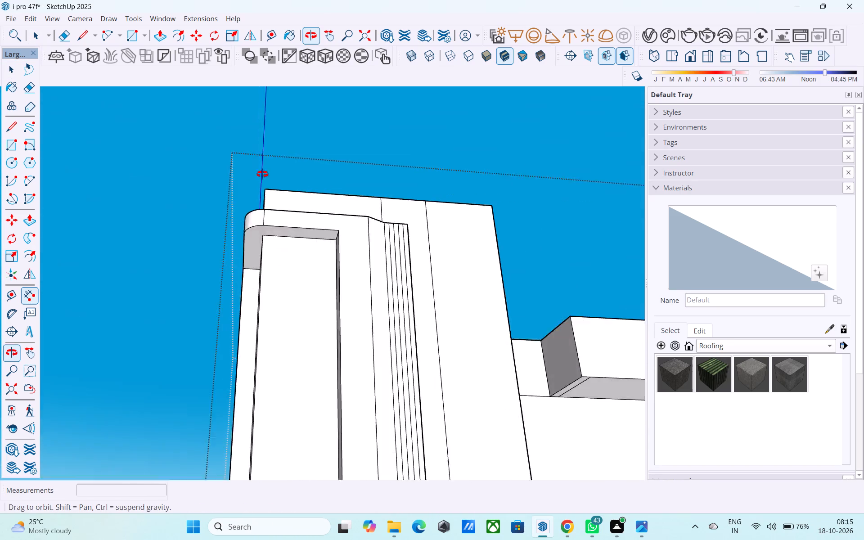
{"action": "middle_click_drag", "start_coordinate": [262, 174], "coordinate": [262, 173], "text": "shift"}
{"action": "middle_click_drag", "start_coordinate": [262, 202], "coordinate": [289, 270], "text": "shift"}
{"action": "middle_click_drag", "start_coordinate": [292, 282], "coordinate": [326, 359], "text": "shift"}
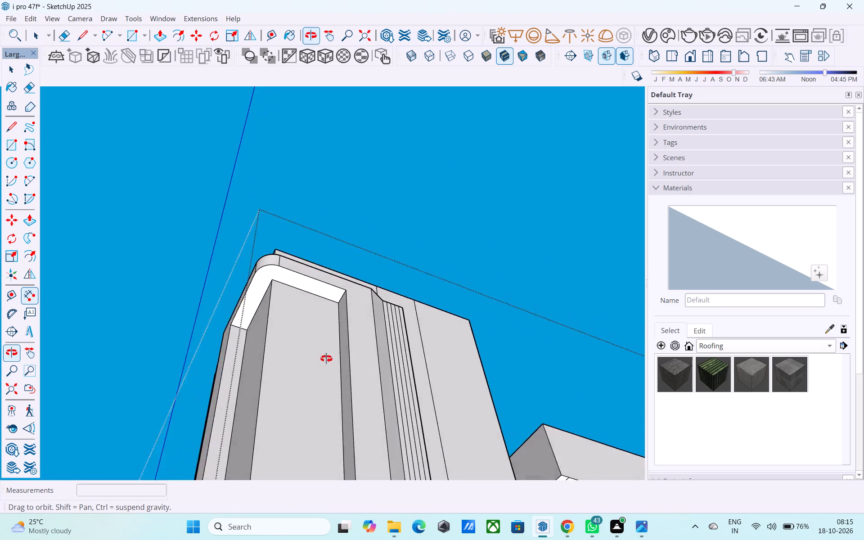
{"action": "middle_click_drag", "start_coordinate": [326, 359], "coordinate": [266, 343], "text": "shift"}
{"action": "middle_click_drag", "start_coordinate": [324, 332], "coordinate": [356, 368], "text": "shift"}
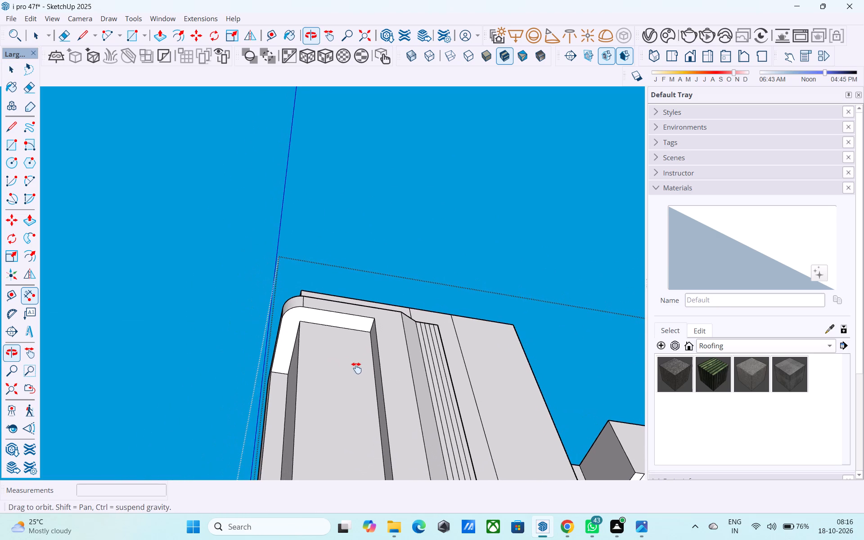
{"action": "middle_click_drag", "start_coordinate": [356, 368], "coordinate": [356, 368], "text": "shift"}
{"action": "scroll", "coordinate": [356, 367], "scroll_direction": "down", "scroll_amount": 5}
{"action": "middle_click_drag", "start_coordinate": [329, 367], "coordinate": [370, 502], "text": "shift"}
{"action": "scroll", "coordinate": [317, 412], "scroll_direction": "down", "scroll_amount": 1}
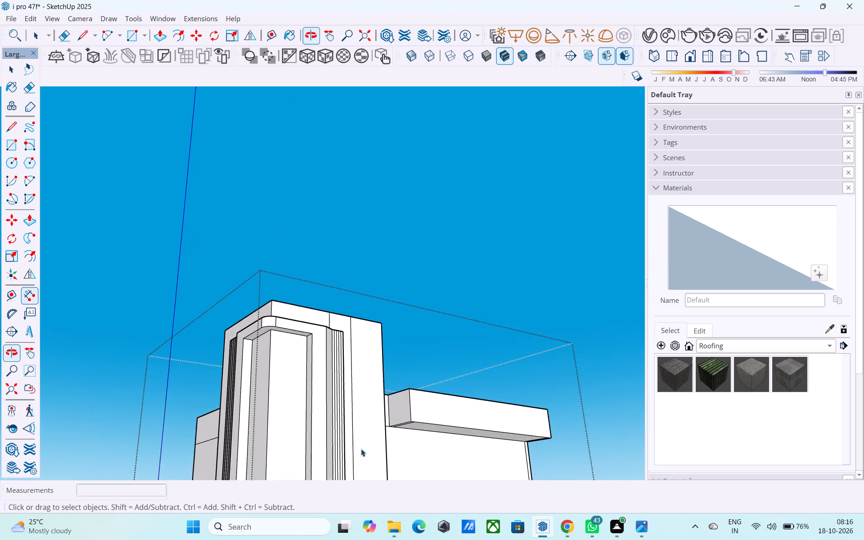
{"action": "scroll", "coordinate": [335, 366], "scroll_direction": "down", "scroll_amount": 5}
{"action": "middle_click_drag", "start_coordinate": [316, 321], "coordinate": [289, 168], "text": "shift"}
{"action": "scroll", "coordinate": [288, 171], "scroll_direction": "down", "scroll_amount": 2}
{"action": "middle_click_drag", "start_coordinate": [283, 192], "coordinate": [367, 286]}
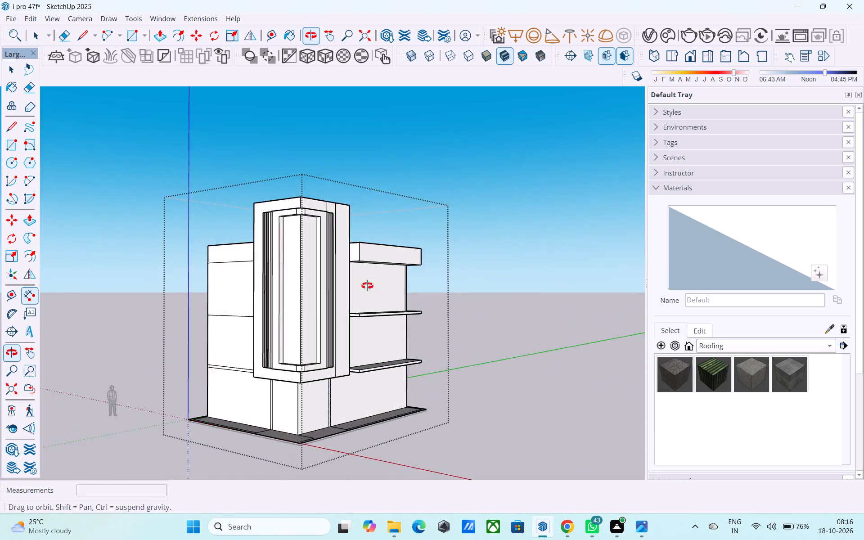
{"action": "middle_click_drag", "start_coordinate": [367, 286], "coordinate": [510, 325]}
{"action": "middle_click_drag", "start_coordinate": [447, 323], "coordinate": [438, 325], "text": "shift"}
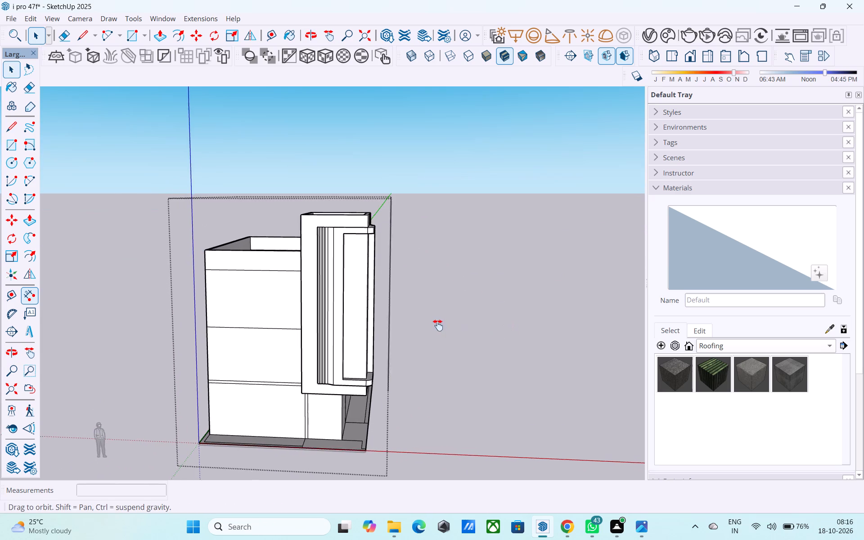
{"action": "middle_click_drag", "start_coordinate": [438, 325], "coordinate": [424, 327], "text": "shift"}
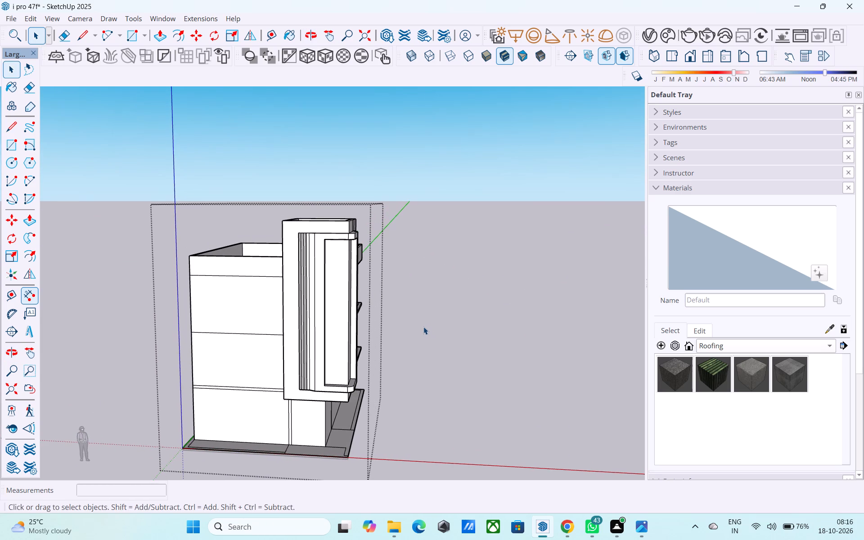
{"action": "middle_click_drag", "start_coordinate": [423, 327], "coordinate": [412, 317], "text": "shift"}
{"action": "scroll", "coordinate": [357, 374], "scroll_direction": "up", "scroll_amount": 7}
{"action": "middle_click_drag", "start_coordinate": [346, 384], "coordinate": [332, 333]}
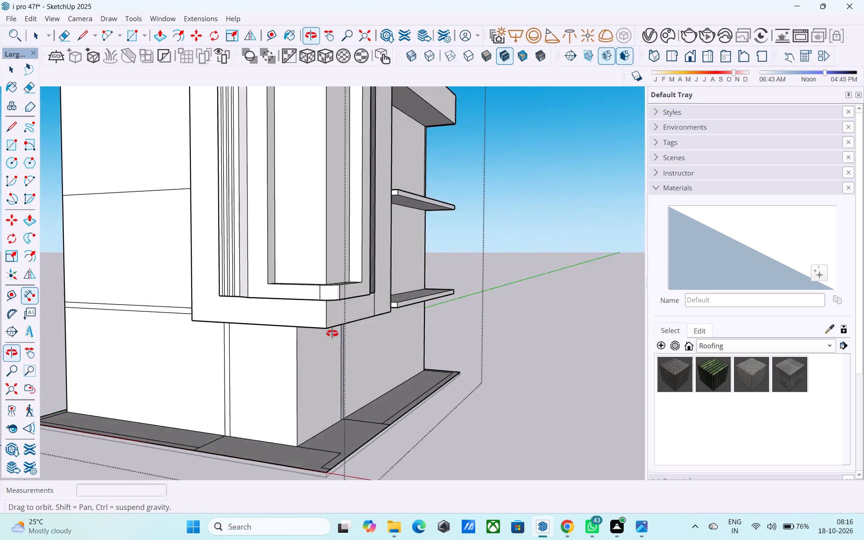
{"action": "middle_click_drag", "start_coordinate": [332, 333], "coordinate": [291, 306]}
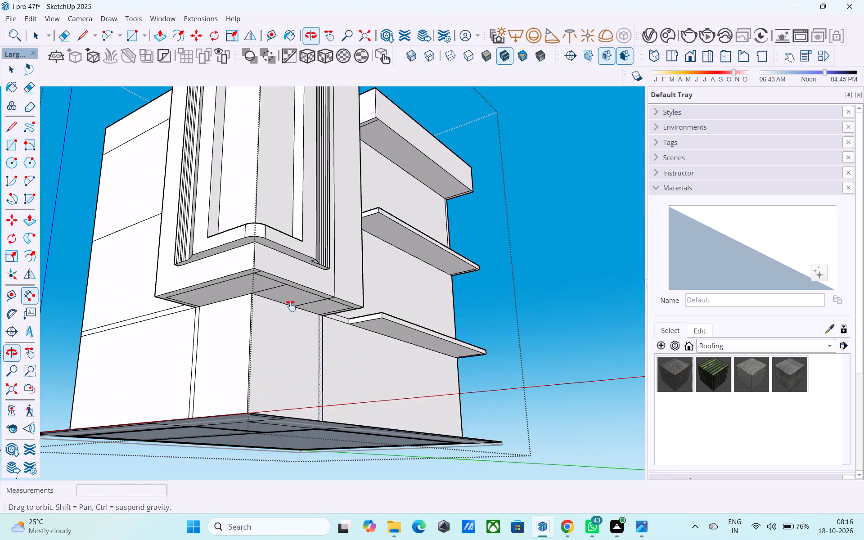
{"action": "middle_click_drag", "start_coordinate": [291, 306], "coordinate": [284, 301]}
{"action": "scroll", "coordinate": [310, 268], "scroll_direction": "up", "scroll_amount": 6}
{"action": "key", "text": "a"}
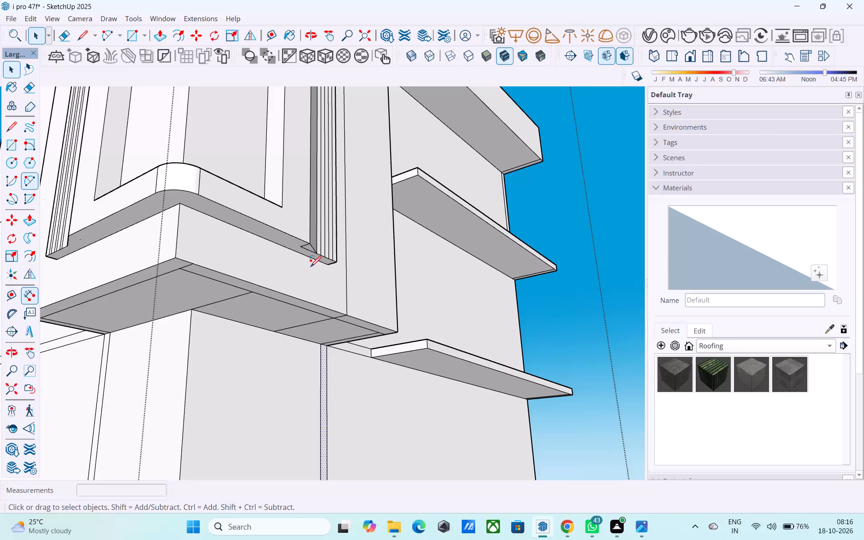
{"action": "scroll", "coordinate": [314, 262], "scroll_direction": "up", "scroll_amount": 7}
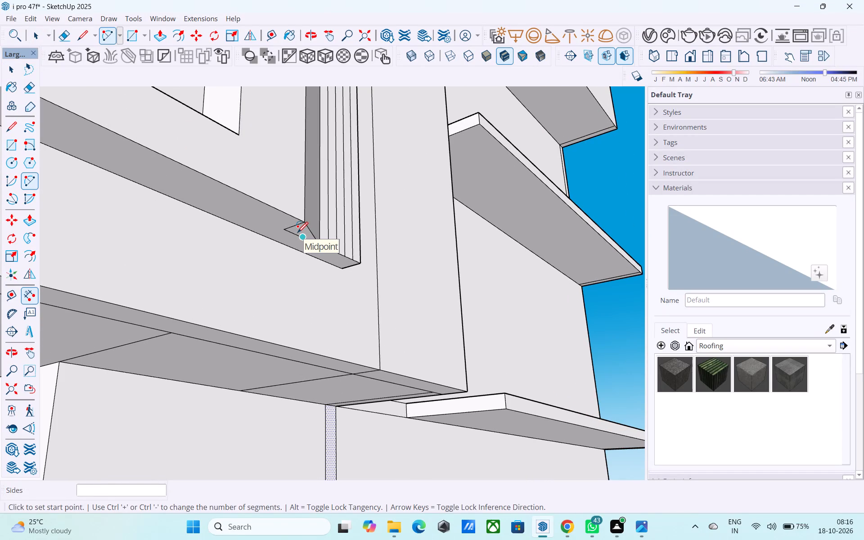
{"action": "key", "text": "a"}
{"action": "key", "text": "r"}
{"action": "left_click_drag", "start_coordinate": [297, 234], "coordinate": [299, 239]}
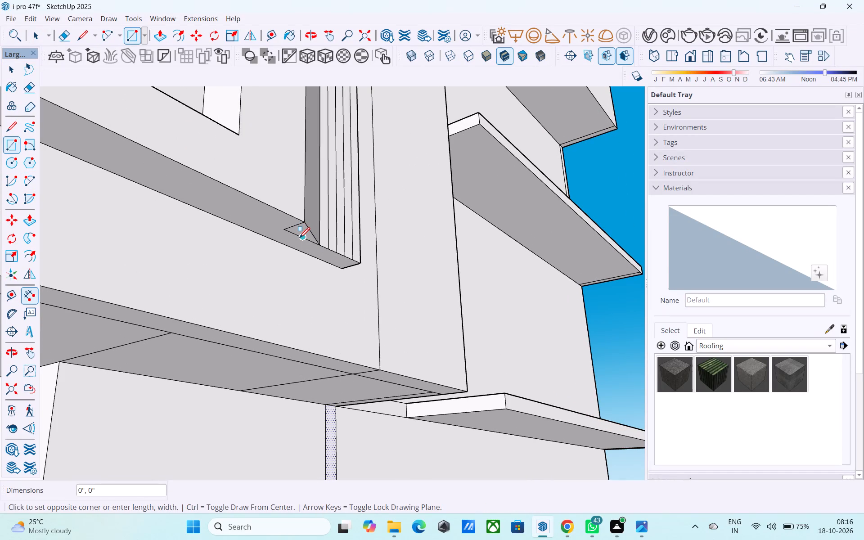
Erase the stray triangle edges on the underside of the tower frame's bottom band, beside the vertical grooves.
{"action": "key", "text": "e"}
{"action": "left_click", "coordinate": [293, 234]}
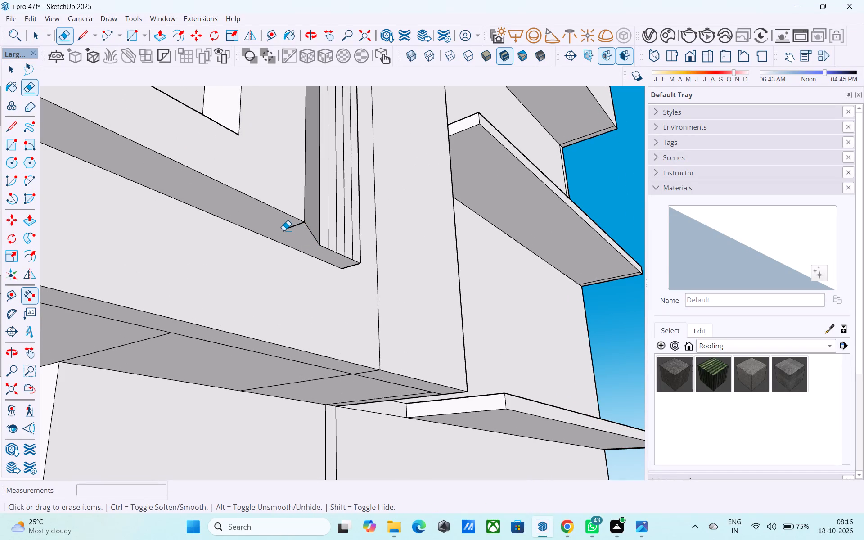
{"action": "left_click_drag", "start_coordinate": [287, 230], "coordinate": [292, 230]}
{"action": "scroll", "coordinate": [301, 251], "scroll_direction": "down", "scroll_amount": 15}
{"action": "scroll", "coordinate": [321, 331], "scroll_direction": "up", "scroll_amount": 1}
{"action": "scroll", "coordinate": [321, 331], "scroll_direction": "down", "scroll_amount": 3}
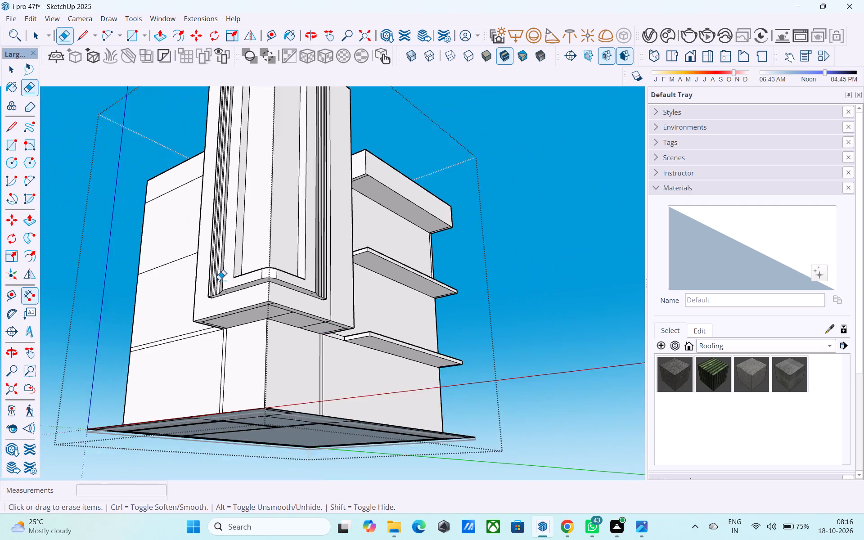
Erase the short vertical edge above the frame band on the tower's slab-side face.
{"action": "scroll", "coordinate": [212, 273], "scroll_direction": "up", "scroll_amount": 1}
{"action": "middle_click_drag", "start_coordinate": [211, 271], "coordinate": [286, 452]}
{"action": "middle_click_drag", "start_coordinate": [266, 341], "coordinate": [370, 364]}
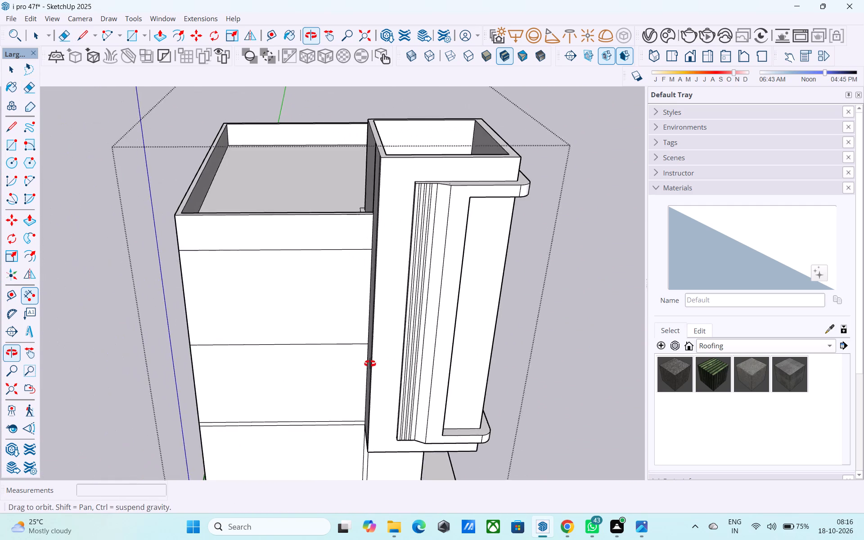
{"action": "middle_click_drag", "start_coordinate": [370, 364], "coordinate": [152, 372]}
{"action": "middle_click_drag", "start_coordinate": [314, 298], "coordinate": [262, 353]}
{"action": "scroll", "coordinate": [188, 256], "scroll_direction": "up", "scroll_amount": 3}
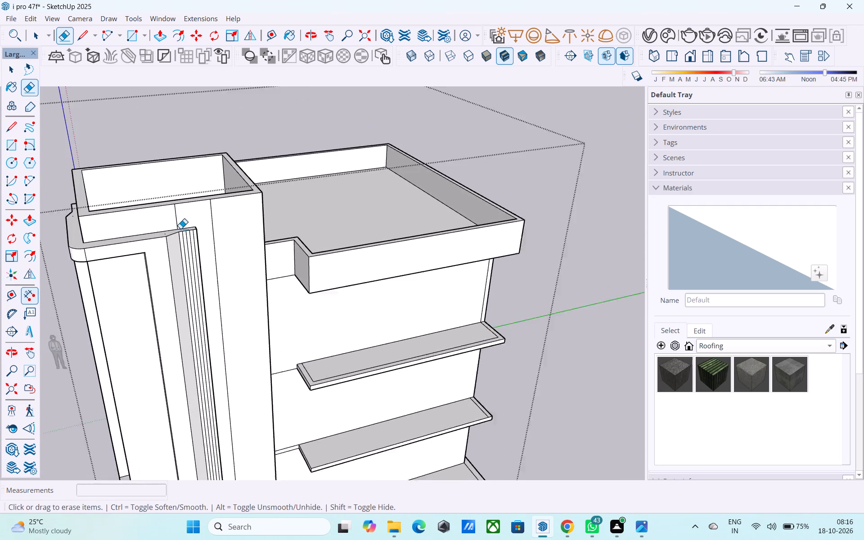
{"action": "left_click_drag", "start_coordinate": [179, 215], "coordinate": [166, 213]}
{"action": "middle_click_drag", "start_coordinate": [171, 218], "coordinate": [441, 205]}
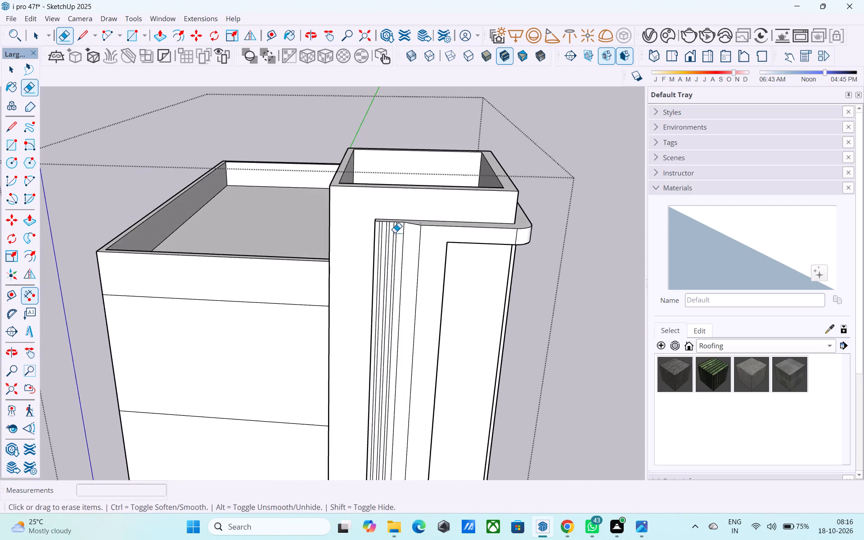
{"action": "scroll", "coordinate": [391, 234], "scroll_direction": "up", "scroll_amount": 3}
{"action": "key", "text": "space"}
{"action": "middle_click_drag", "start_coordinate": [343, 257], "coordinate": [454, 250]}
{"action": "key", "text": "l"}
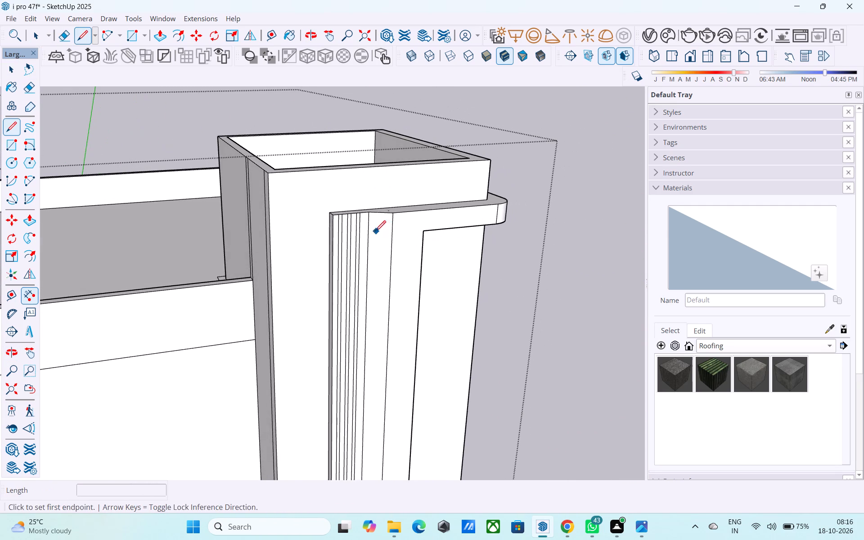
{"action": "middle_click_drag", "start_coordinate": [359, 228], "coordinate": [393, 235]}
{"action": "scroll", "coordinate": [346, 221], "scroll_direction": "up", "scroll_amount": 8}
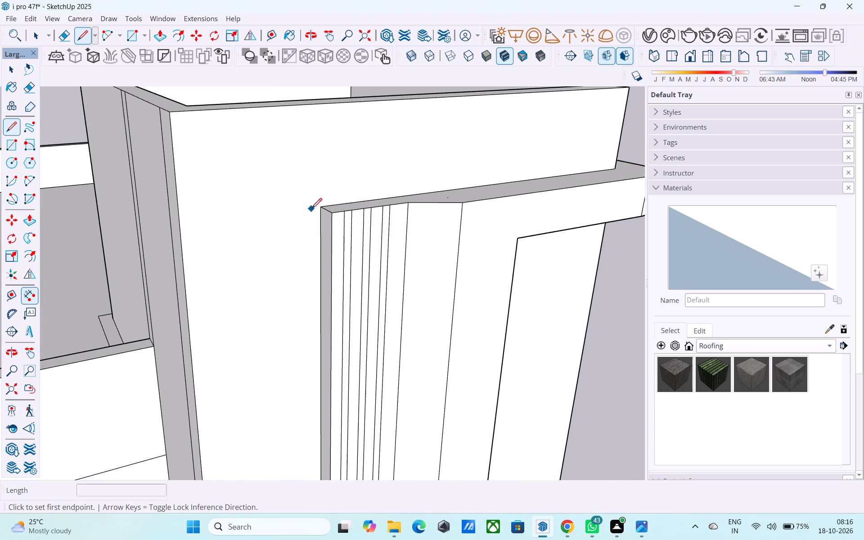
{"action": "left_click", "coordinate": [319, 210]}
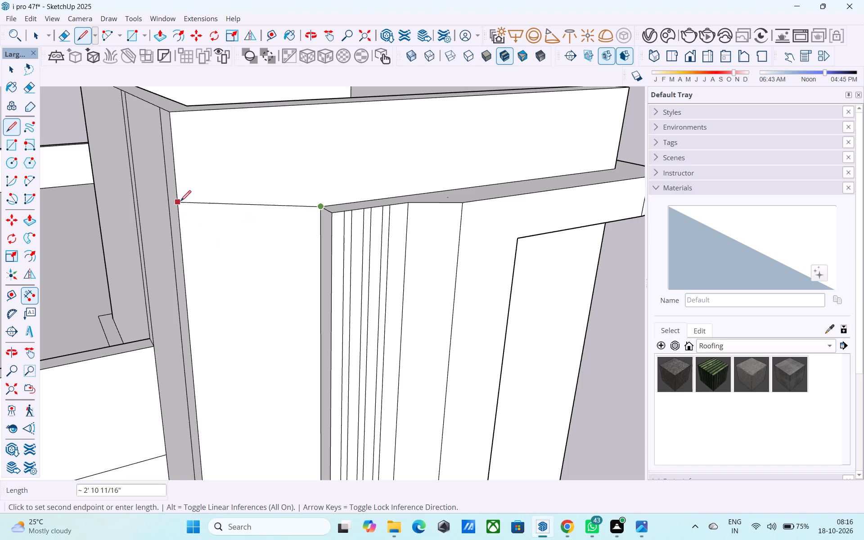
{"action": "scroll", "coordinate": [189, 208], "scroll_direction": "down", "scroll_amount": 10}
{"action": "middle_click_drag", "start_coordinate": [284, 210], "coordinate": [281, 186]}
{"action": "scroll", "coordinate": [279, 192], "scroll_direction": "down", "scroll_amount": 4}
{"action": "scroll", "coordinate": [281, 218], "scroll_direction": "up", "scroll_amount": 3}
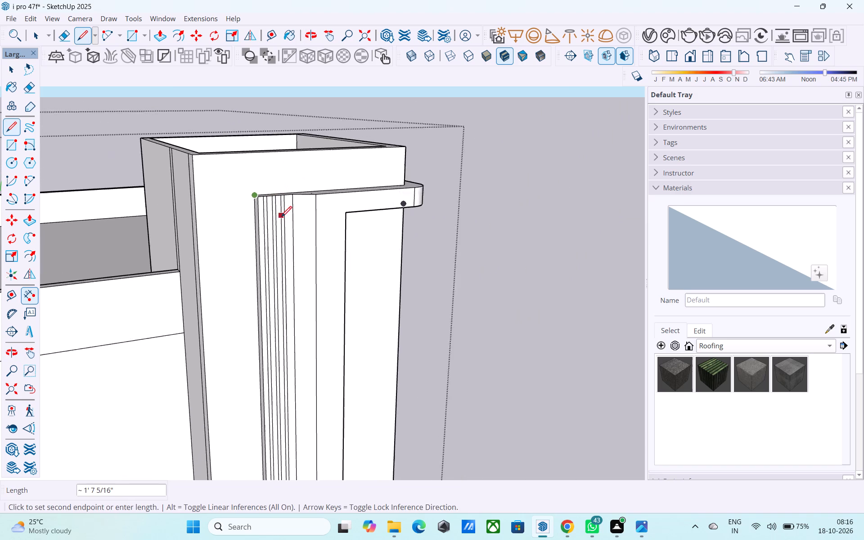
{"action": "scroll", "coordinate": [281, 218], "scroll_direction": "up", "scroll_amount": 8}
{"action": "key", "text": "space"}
Erase the closely spaced vertical groove lines on the frame's outer strip, on the tower face away from the slabs.
{"action": "key", "text": "e"}
{"action": "left_click_drag", "start_coordinate": [299, 220], "coordinate": [286, 221]}
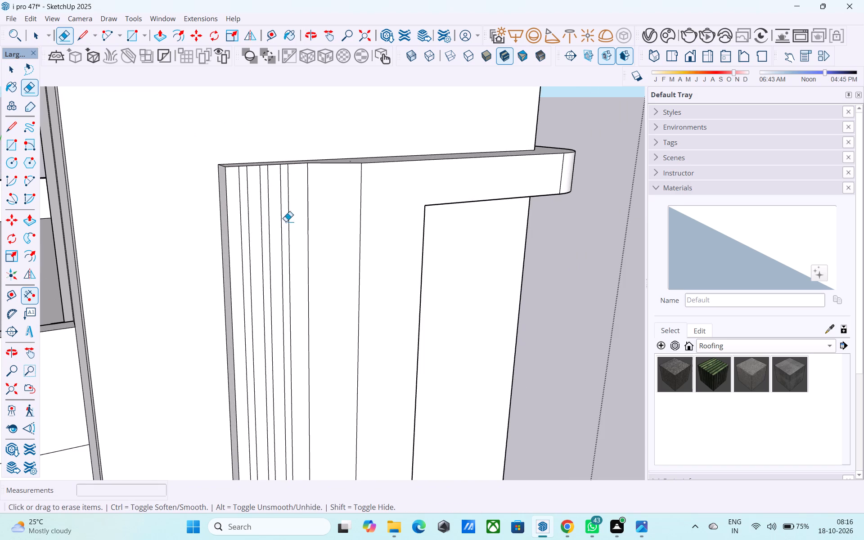
{"action": "left_click_drag", "start_coordinate": [286, 221], "coordinate": [236, 229]}
{"action": "scroll", "coordinate": [243, 237], "scroll_direction": "down", "scroll_amount": 6}
{"action": "scroll", "coordinate": [288, 259], "scroll_direction": "up", "scroll_amount": 4}
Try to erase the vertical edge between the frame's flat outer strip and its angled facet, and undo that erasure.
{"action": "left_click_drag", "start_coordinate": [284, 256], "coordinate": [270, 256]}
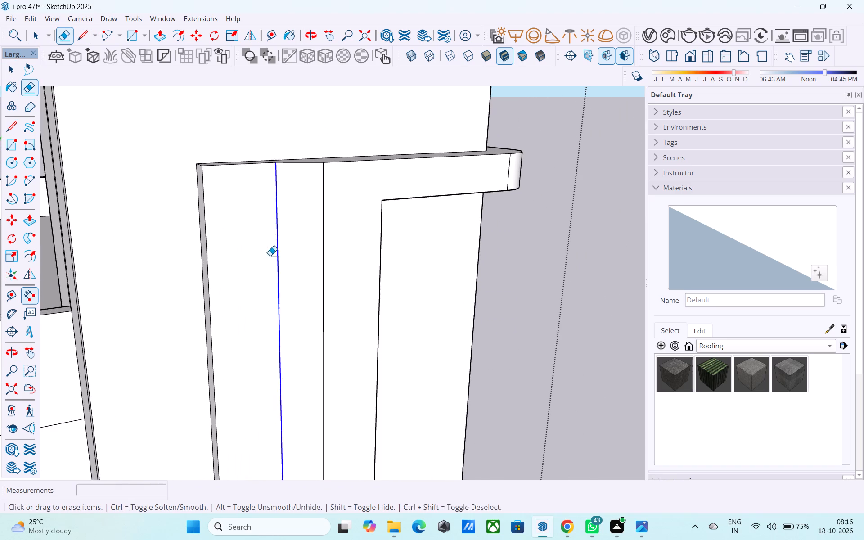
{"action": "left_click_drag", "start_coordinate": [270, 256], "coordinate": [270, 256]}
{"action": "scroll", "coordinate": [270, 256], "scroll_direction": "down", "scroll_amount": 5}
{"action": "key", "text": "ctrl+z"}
At the angled facet's top, draw edges through its back corner to the frame band, and erase the diagonal top edge.
{"action": "middle_click_drag", "start_coordinate": [270, 257], "coordinate": [266, 274]}
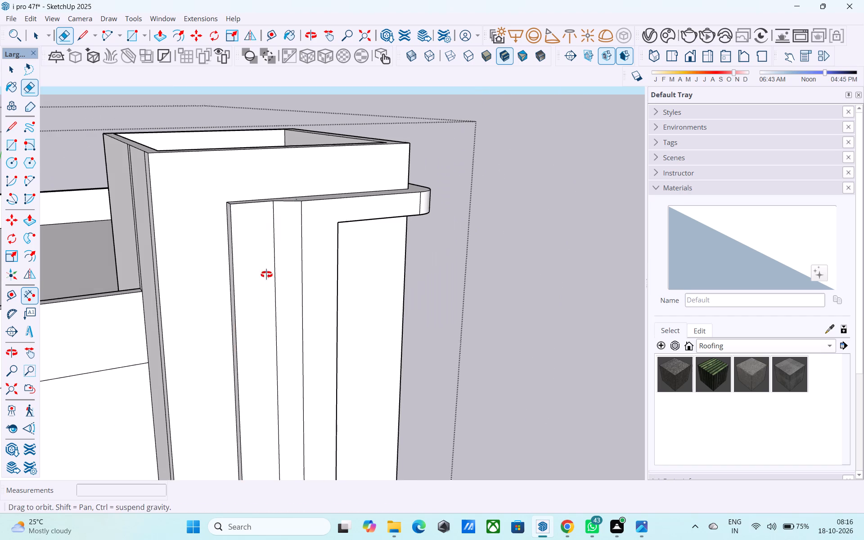
{"action": "middle_click_drag", "start_coordinate": [266, 274], "coordinate": [254, 392]}
{"action": "key", "text": "l"}
{"action": "scroll", "coordinate": [266, 252], "scroll_direction": "up", "scroll_amount": 3}
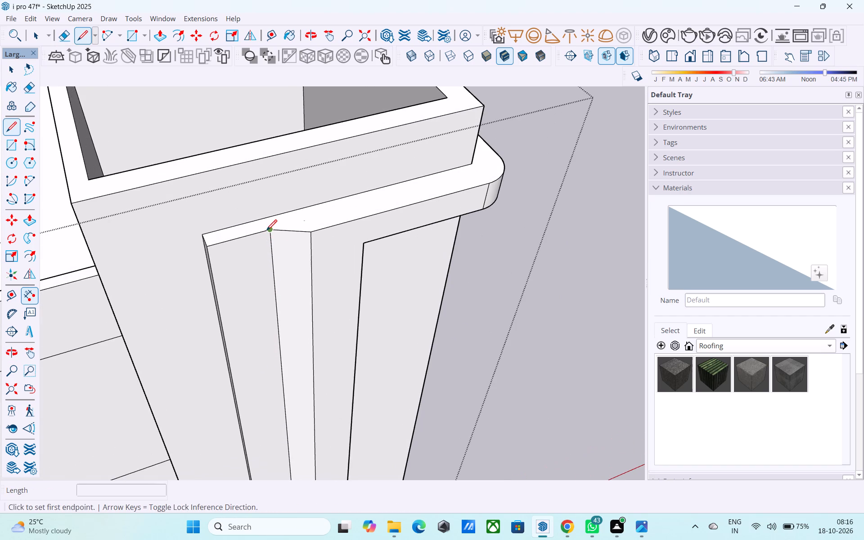
{"action": "left_click", "coordinate": [268, 231]}
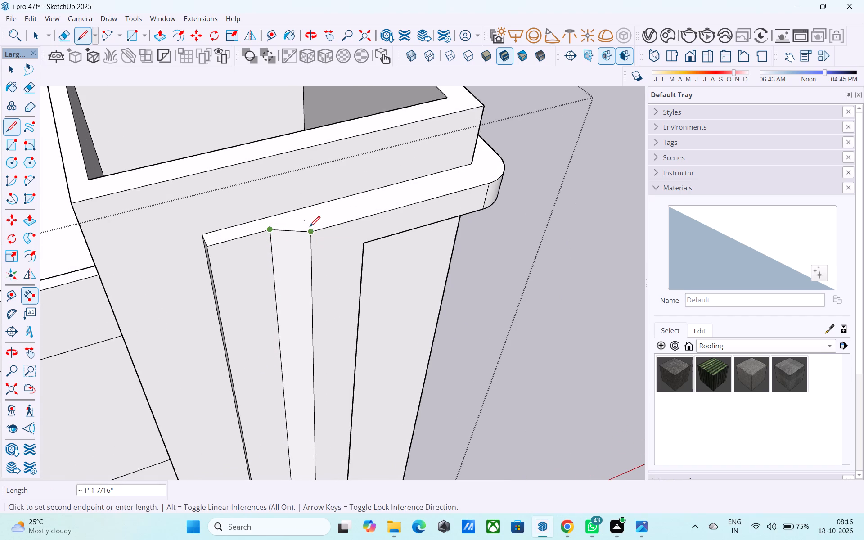
{"action": "left_click", "coordinate": [303, 223]}
{"action": "left_click", "coordinate": [310, 232]}
{"action": "key", "text": "space"}
{"action": "key", "text": "e"}
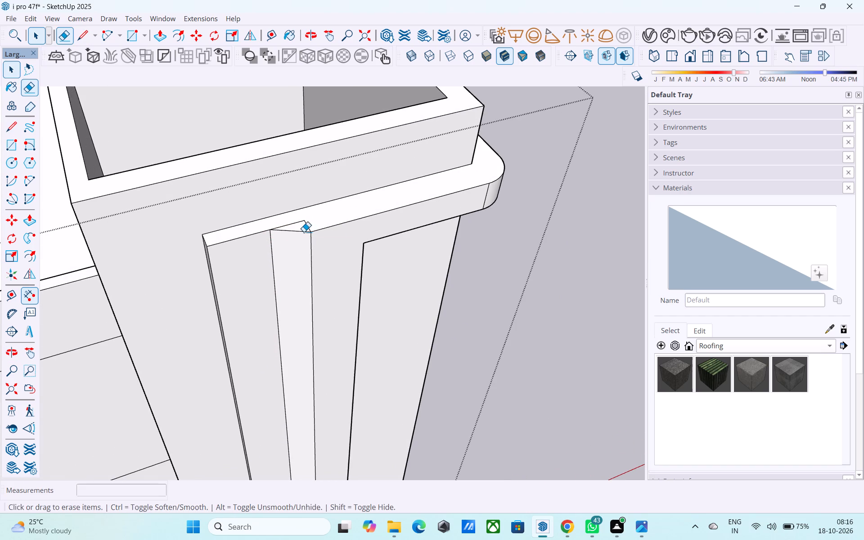
{"action": "left_click", "coordinate": [301, 231]}
At the facet's bottom, draw edges from the frame band's corner to the back corner and on to the outer strip's vertical line.
{"action": "scroll", "coordinate": [291, 248], "scroll_direction": "down", "scroll_amount": 4}
{"action": "middle_click_drag", "start_coordinate": [292, 259], "coordinate": [326, 233]}
{"action": "key", "text": "l"}
{"action": "left_click", "coordinate": [294, 235]}
{"action": "middle_click_drag", "start_coordinate": [297, 313], "coordinate": [365, 84]}
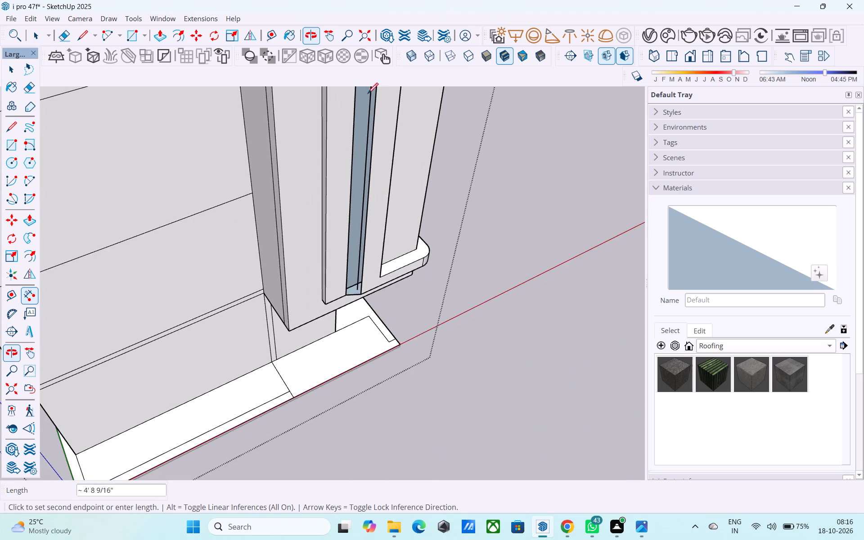
{"action": "scroll", "coordinate": [384, 240], "scroll_direction": "up", "scroll_amount": 10}
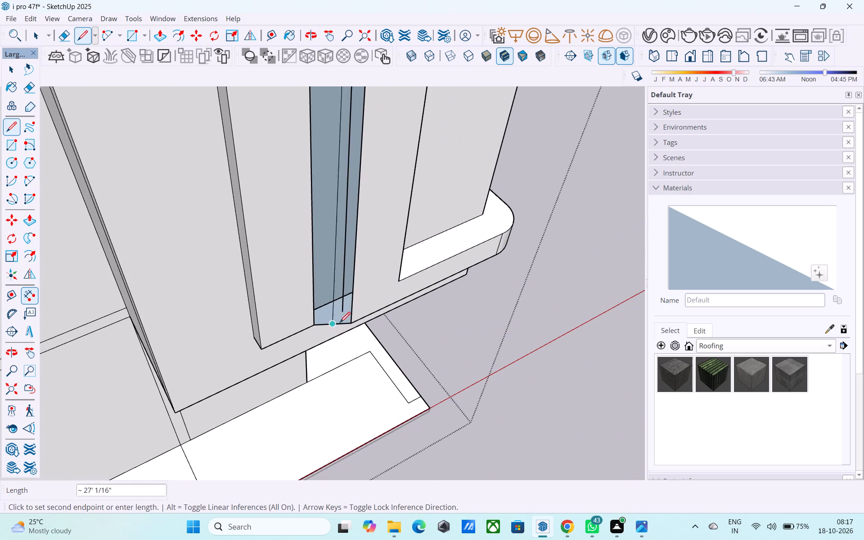
{"action": "scroll", "coordinate": [342, 319], "scroll_direction": "up", "scroll_amount": 3}
{"action": "middle_click_drag", "start_coordinate": [342, 319], "coordinate": [369, 319]}
{"action": "key", "text": "l"}
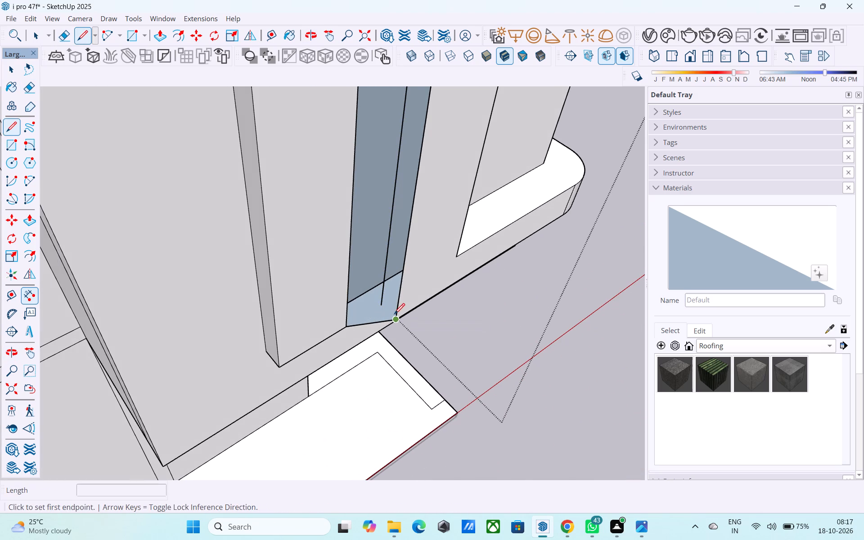
{"action": "left_click", "coordinate": [394, 315]}
{"action": "left_click", "coordinate": [383, 306]}
{"action": "left_click", "coordinate": [349, 325]}
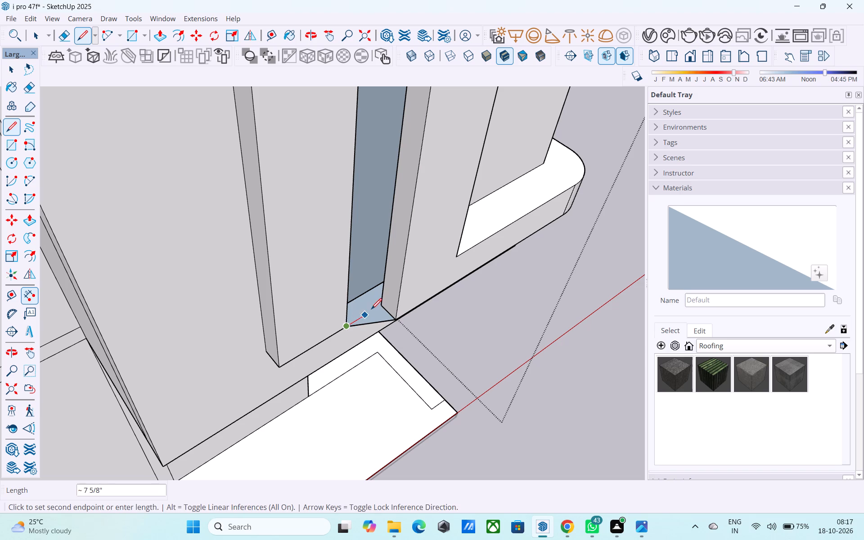
{"action": "left_click", "coordinate": [381, 301]}
Draw a line across the bottom triangle from its back corner, and erase it together with the triangle's diagonal outer edge.
{"action": "scroll", "coordinate": [380, 304], "scroll_direction": "down", "scroll_amount": 9}
{"action": "scroll", "coordinate": [374, 320], "scroll_direction": "up", "scroll_amount": 3}
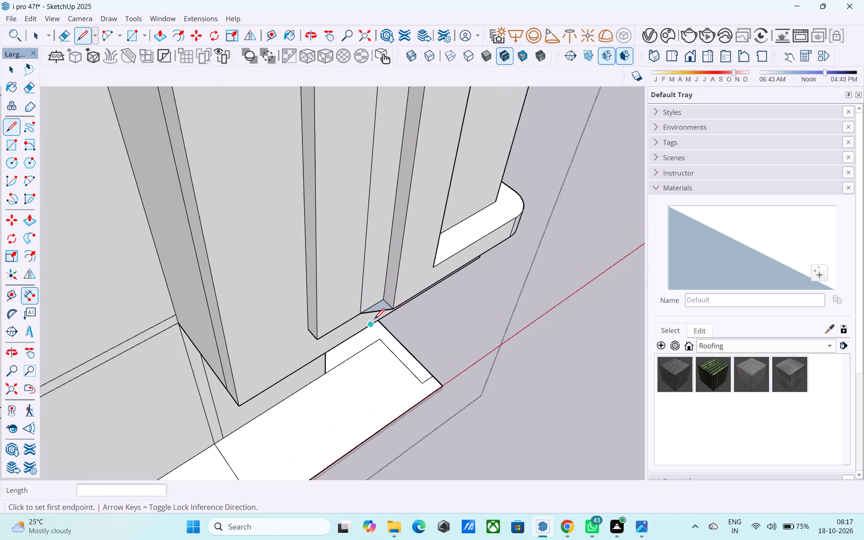
{"action": "scroll", "coordinate": [374, 320], "scroll_direction": "up", "scroll_amount": 3}
{"action": "left_click", "coordinate": [382, 300]}
{"action": "left_click", "coordinate": [382, 309]}
{"action": "scroll", "coordinate": [378, 307], "scroll_direction": "up", "scroll_amount": 4}
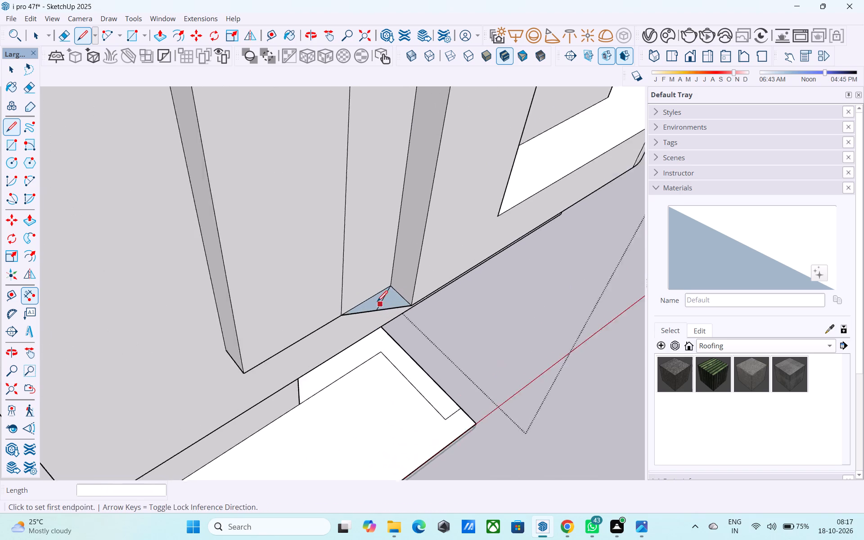
{"action": "scroll", "coordinate": [377, 302], "scroll_direction": "up", "scroll_amount": 20}
{"action": "middle_click_drag", "start_coordinate": [385, 318], "coordinate": [362, 283]}
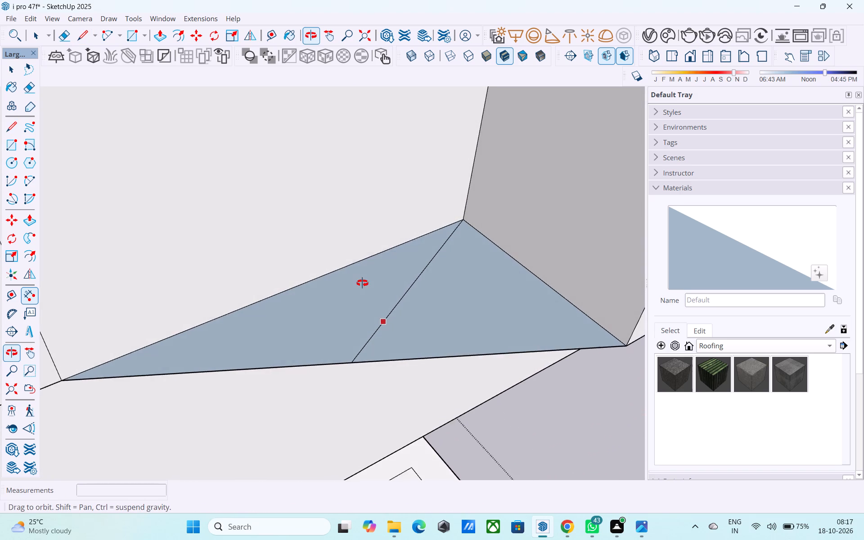
{"action": "middle_click_drag", "start_coordinate": [362, 283], "coordinate": [370, 283]}
{"action": "key", "text": "e"}
{"action": "left_click_drag", "start_coordinate": [405, 299], "coordinate": [338, 298]}
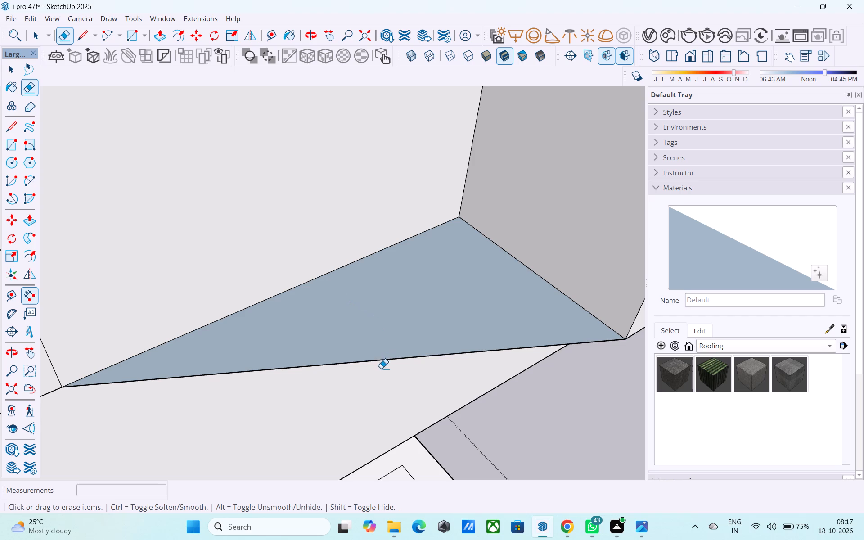
{"action": "left_click_drag", "start_coordinate": [376, 360], "coordinate": [377, 366]}
Push the outer strip's narrow free side face inward about 7 inches toward the strip's vertical line.
{"action": "scroll", "coordinate": [377, 368], "scroll_direction": "down", "scroll_amount": 14}
{"action": "scroll", "coordinate": [385, 380], "scroll_direction": "up", "scroll_amount": 1}
{"action": "scroll", "coordinate": [385, 379], "scroll_direction": "down", "scroll_amount": 4}
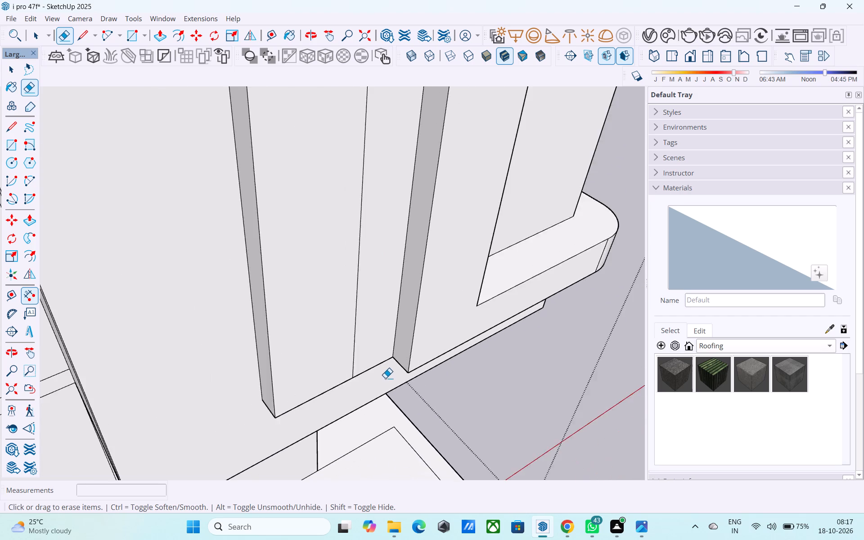
{"action": "scroll", "coordinate": [385, 378], "scroll_direction": "down", "scroll_amount": 20}
{"action": "scroll", "coordinate": [385, 378], "scroll_direction": "down", "scroll_amount": 2}
{"action": "middle_click_drag", "start_coordinate": [352, 362], "coordinate": [342, 398]}
{"action": "scroll", "coordinate": [359, 310], "scroll_direction": "up", "scroll_amount": 5}
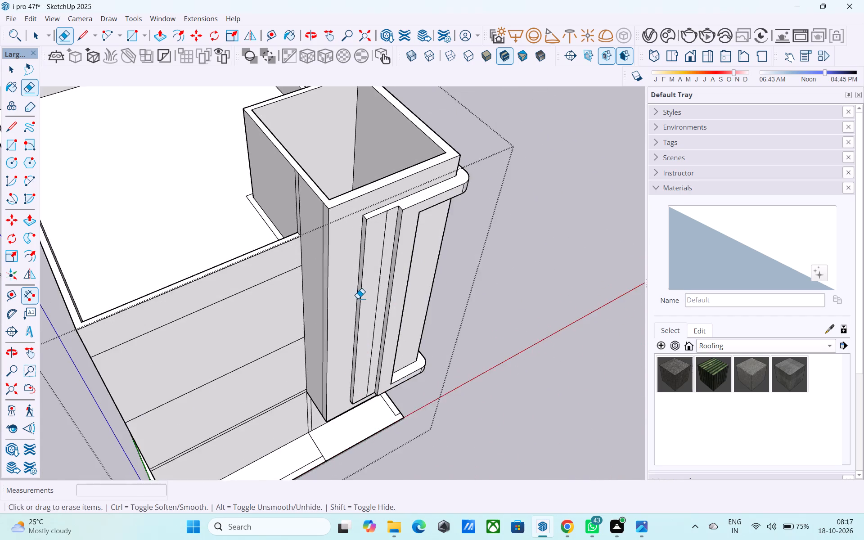
{"action": "scroll", "coordinate": [358, 298], "scroll_direction": "up", "scroll_amount": 4}
{"action": "key", "text": "space"}
{"action": "middle_click_drag", "start_coordinate": [358, 287], "coordinate": [319, 367]}
{"action": "scroll", "coordinate": [311, 322], "scroll_direction": "up", "scroll_amount": 4}
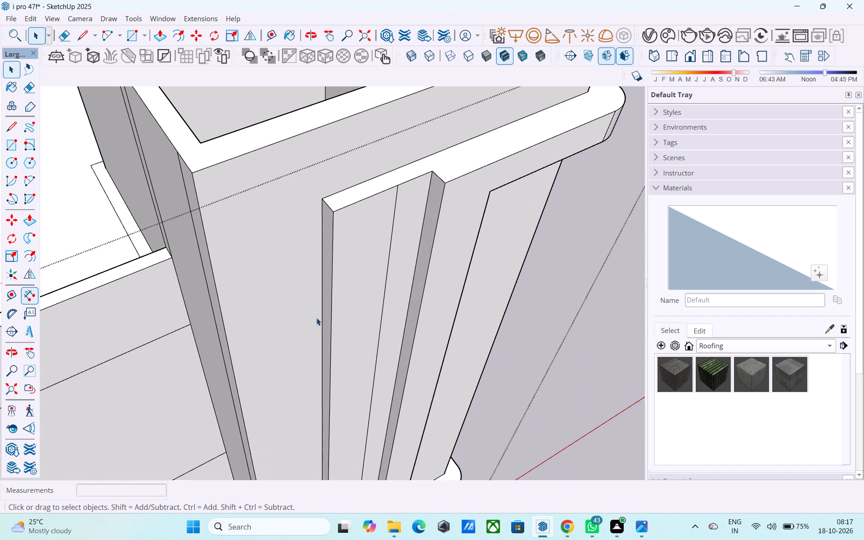
{"action": "left_click", "coordinate": [325, 304]}
{"action": "key", "text": "p"}
{"action": "left_click", "coordinate": [325, 304]}
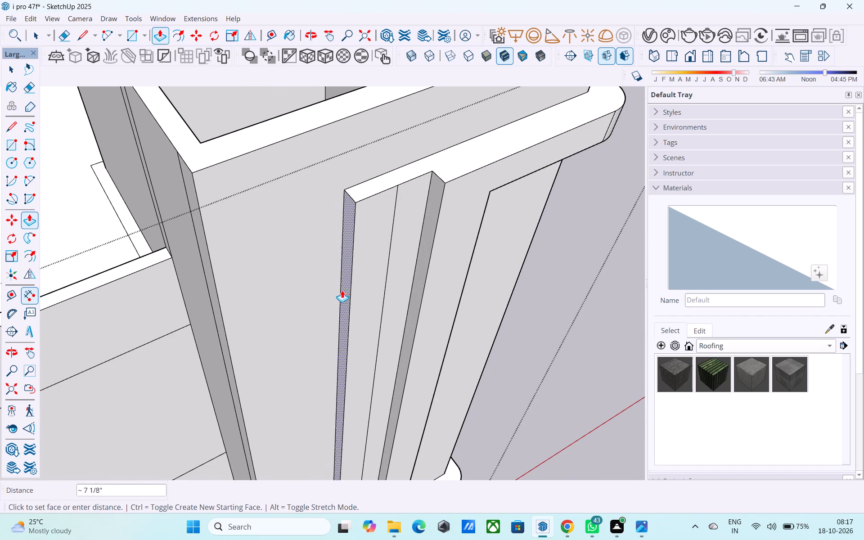
{"action": "left_click", "coordinate": [345, 287]}
Push the step face between the outer strip and the raised frame band toward the recessed panel, widening the strip.
{"action": "middle_click_drag", "start_coordinate": [360, 288], "coordinate": [261, 212]}
{"action": "key", "text": "space"}
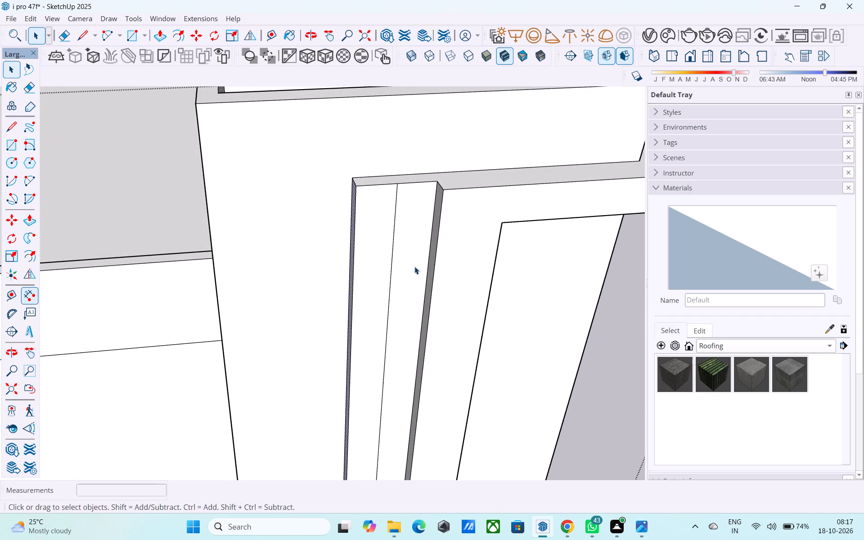
{"action": "left_click", "coordinate": [431, 261]}
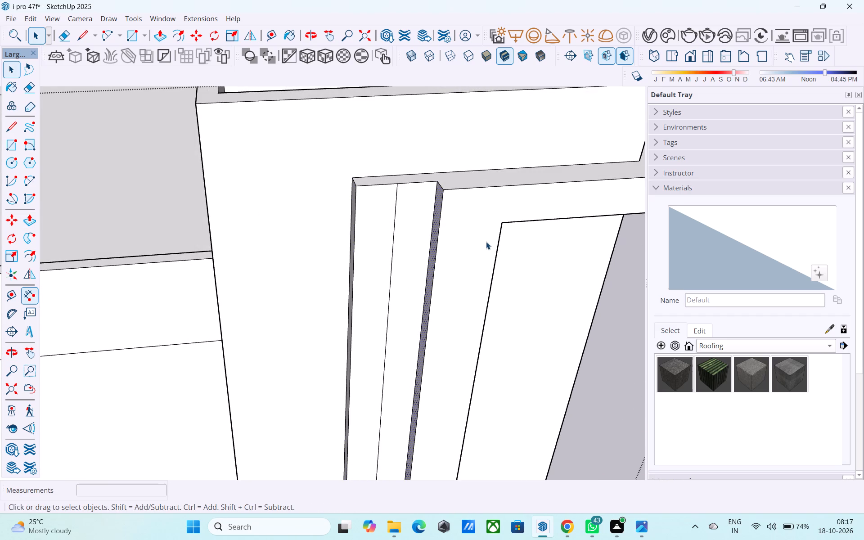
{"action": "key", "text": "p"}
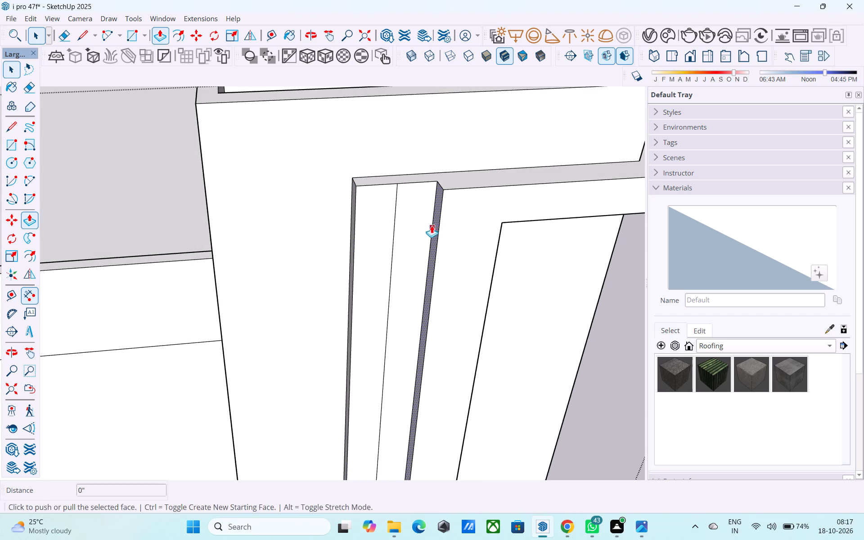
{"action": "left_click", "coordinate": [427, 222]}
{"action": "left_click", "coordinate": [446, 232]}
{"action": "key", "text": "space"}
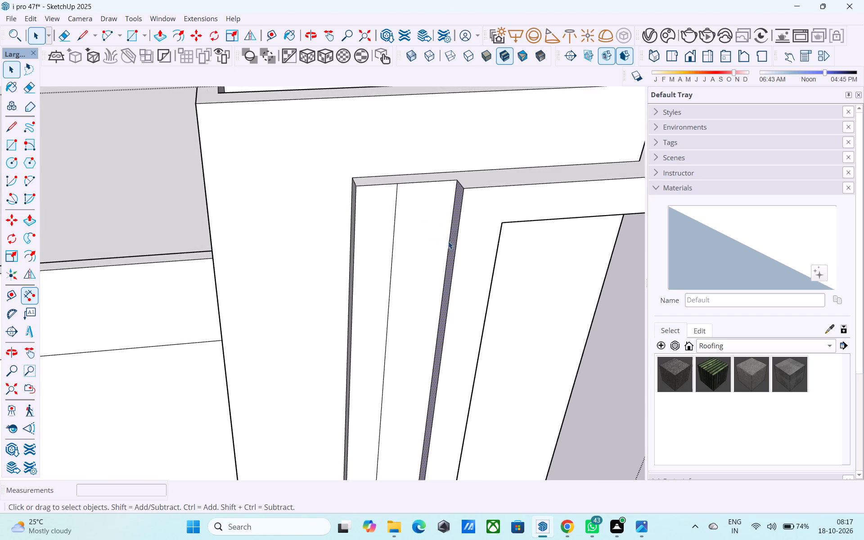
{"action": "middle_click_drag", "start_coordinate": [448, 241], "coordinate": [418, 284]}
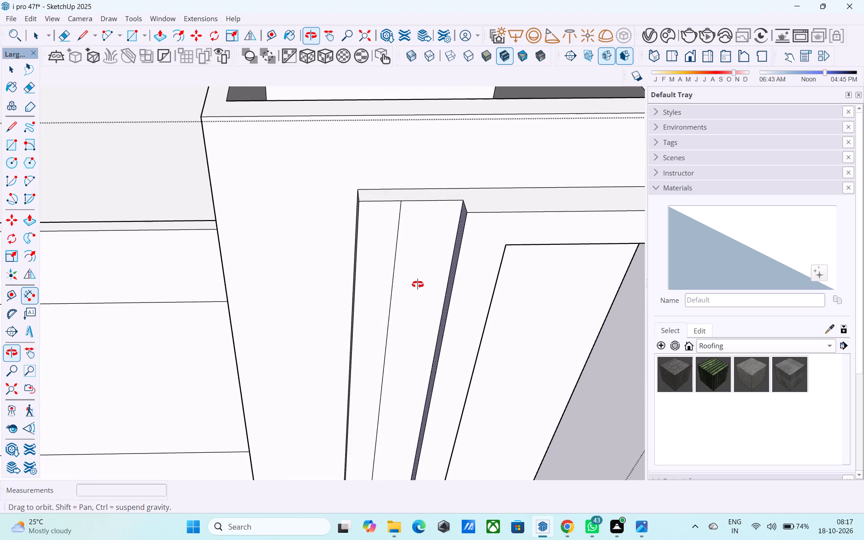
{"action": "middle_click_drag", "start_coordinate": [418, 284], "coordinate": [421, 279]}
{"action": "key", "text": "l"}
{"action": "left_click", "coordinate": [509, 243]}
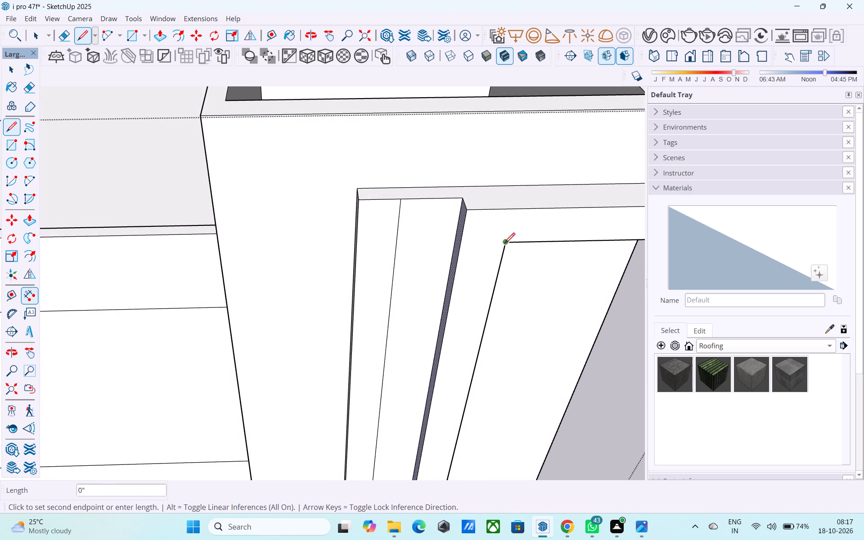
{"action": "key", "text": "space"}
Push the same step face slightly further toward the recessed panel.
{"action": "middle_click_drag", "start_coordinate": [462, 243], "coordinate": [498, 266]}
{"action": "key", "text": "p"}
{"action": "left_click", "coordinate": [453, 227]}
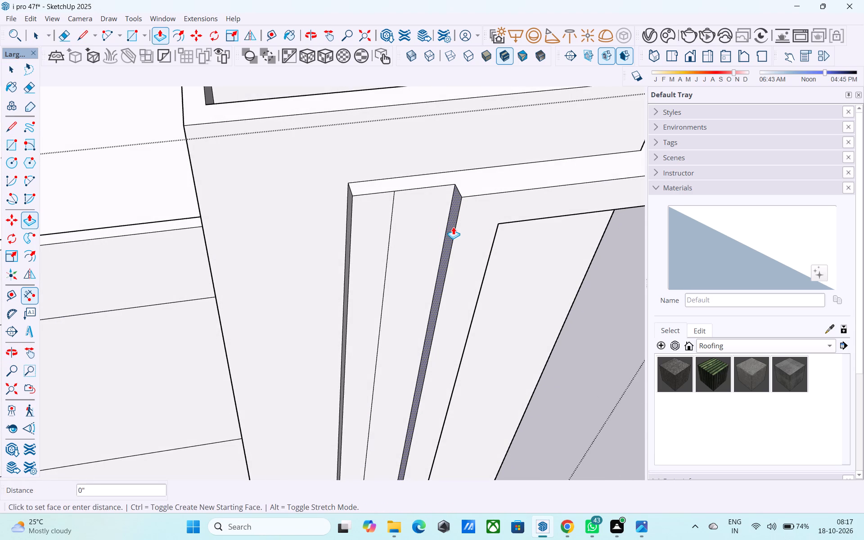
{"action": "left_click", "coordinate": [460, 229]}
{"action": "key", "text": "space"}
Measure the raised frame band's width from the recessed panel's top corner to the step face.
{"action": "middle_click_drag", "start_coordinate": [474, 239], "coordinate": [442, 220]}
{"action": "key", "text": "l"}
{"action": "left_click", "coordinate": [501, 236]}
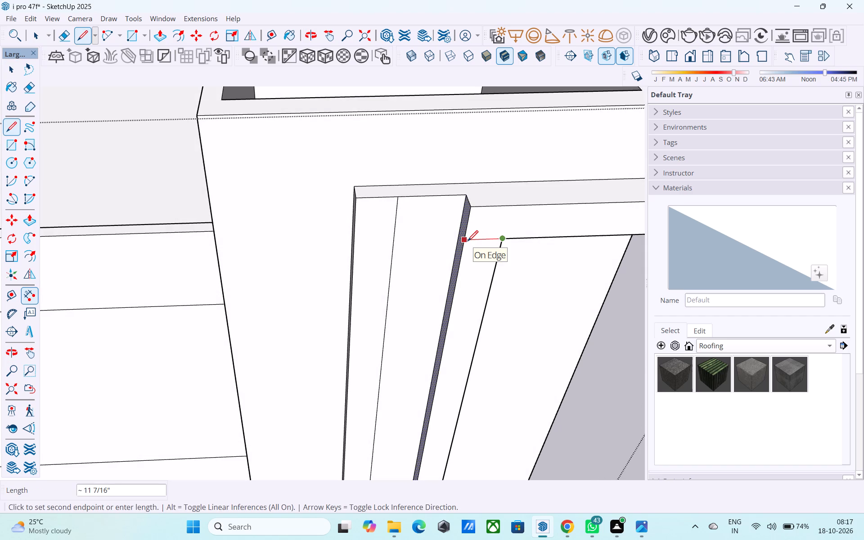
{"action": "key", "text": "space"}
Examine the tower's reshaped frame and outer strip from several sides.
{"action": "scroll", "coordinate": [468, 242], "scroll_direction": "down", "scroll_amount": 1}
{"action": "middle_click_drag", "start_coordinate": [469, 242], "coordinate": [405, 234]}
{"action": "scroll", "coordinate": [387, 216], "scroll_direction": "down", "scroll_amount": 4}
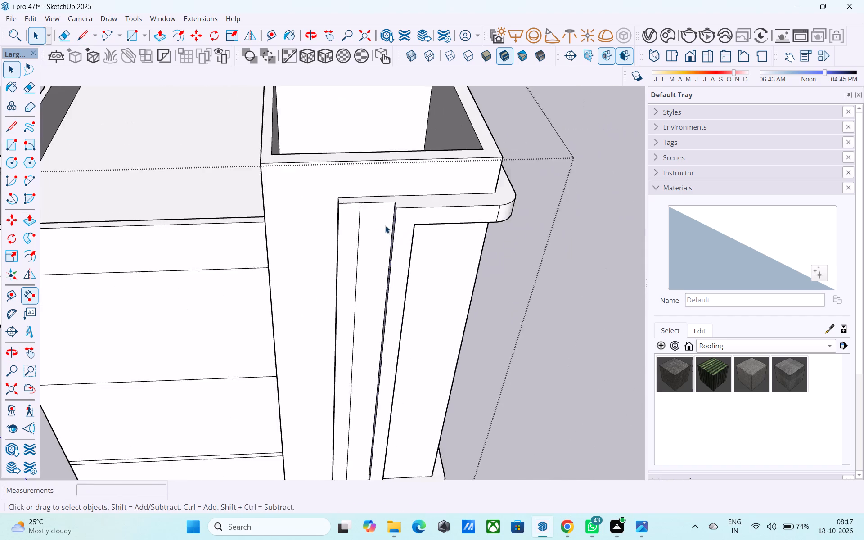
{"action": "scroll", "coordinate": [385, 225], "scroll_direction": "down", "scroll_amount": 7}
{"action": "middle_click_drag", "start_coordinate": [398, 349], "coordinate": [323, 374]}
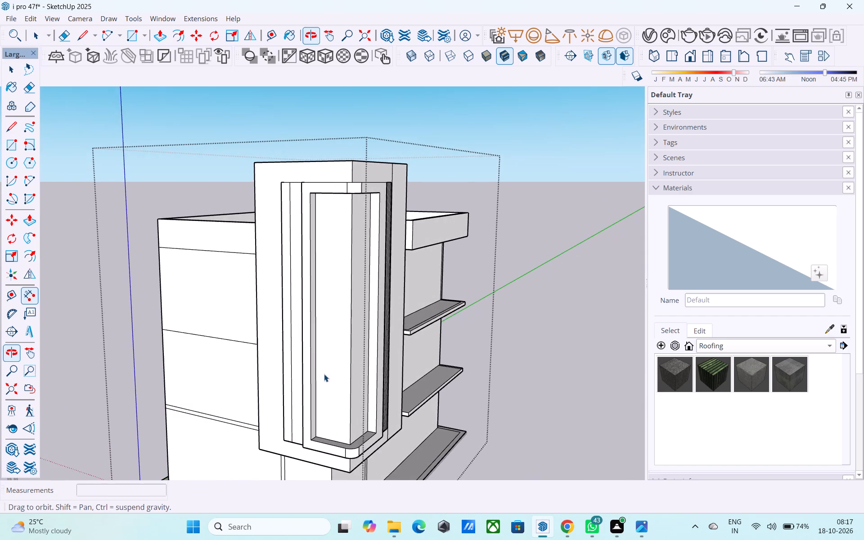
{"action": "middle_click_drag", "start_coordinate": [323, 369], "coordinate": [416, 415]}
{"action": "middle_click_drag", "start_coordinate": [433, 367], "coordinate": [424, 402], "text": "shift"}
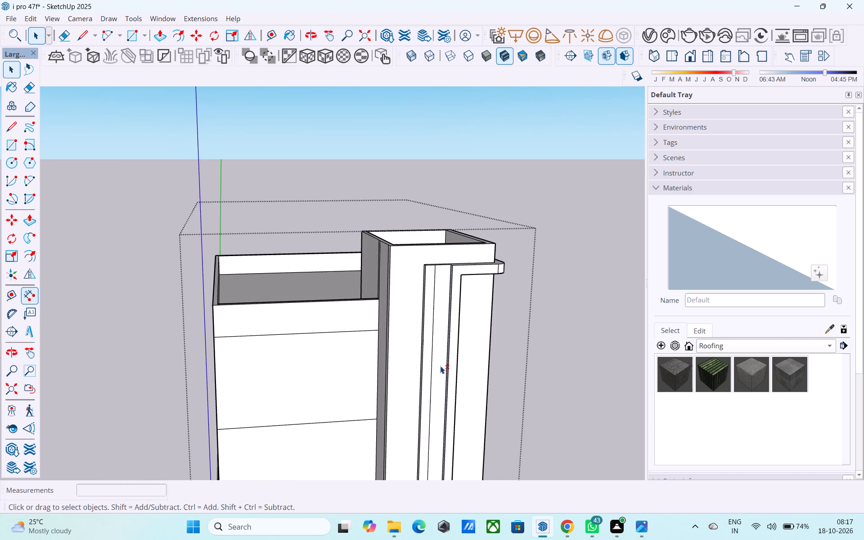
{"action": "middle_click_drag", "start_coordinate": [339, 369], "coordinate": [300, 407], "text": "shift"}
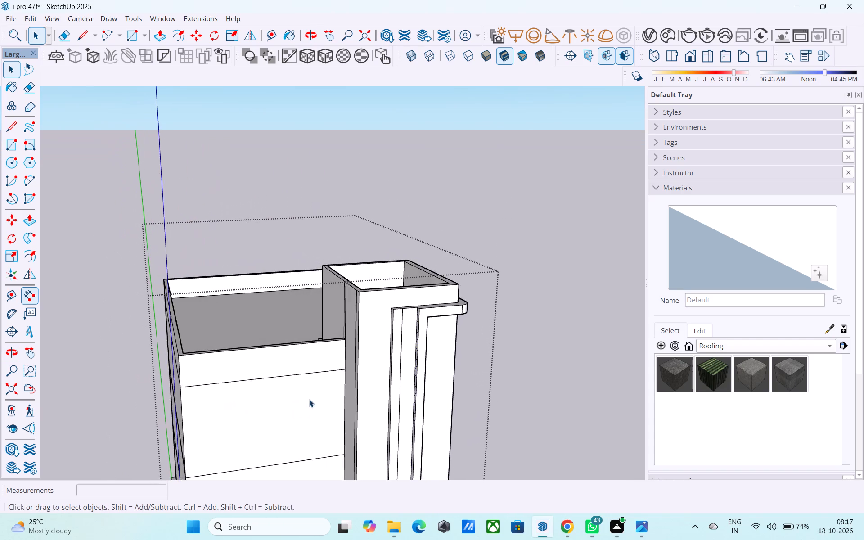
Copy the outer strip's vertical line sideways across the strip toward the step face.
{"action": "scroll", "coordinate": [342, 377], "scroll_direction": "up", "scroll_amount": 3}
{"action": "middle_click_drag", "start_coordinate": [448, 319], "coordinate": [433, 337], "text": "shift"}
{"action": "scroll", "coordinate": [433, 339], "scroll_direction": "up", "scroll_amount": 7}
{"action": "middle_click_drag", "start_coordinate": [432, 311], "coordinate": [425, 355]}
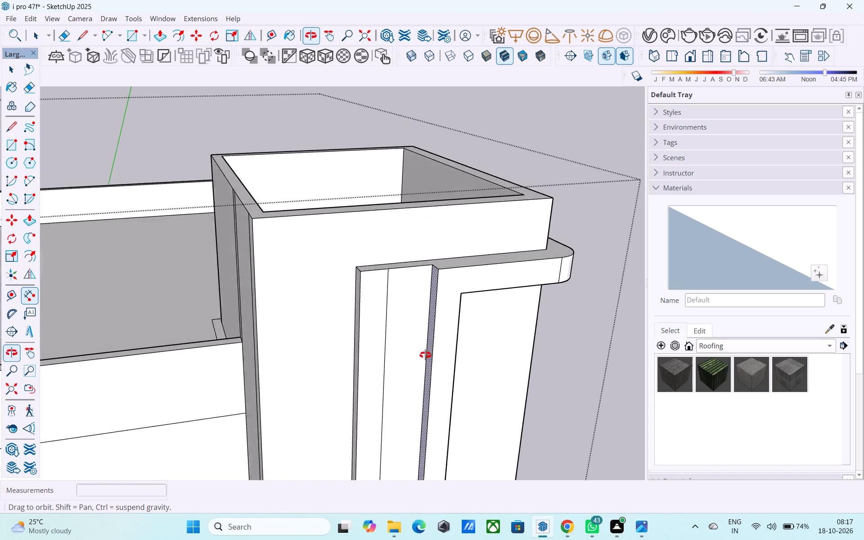
{"action": "middle_click_drag", "start_coordinate": [425, 355], "coordinate": [416, 397]}
{"action": "scroll", "coordinate": [382, 333], "scroll_direction": "up", "scroll_amount": 1}
{"action": "left_click", "coordinate": [386, 304]}
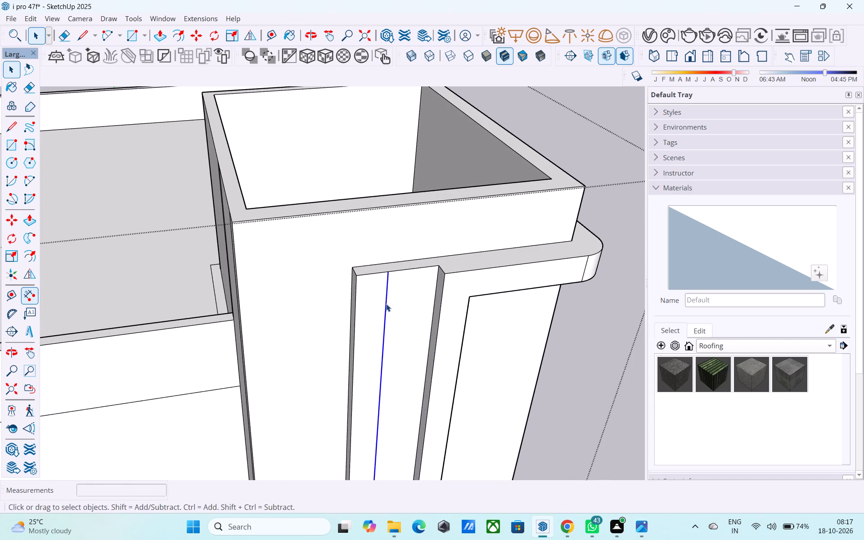
{"action": "key", "text": "m"}
{"action": "left_click", "coordinate": [387, 274]}
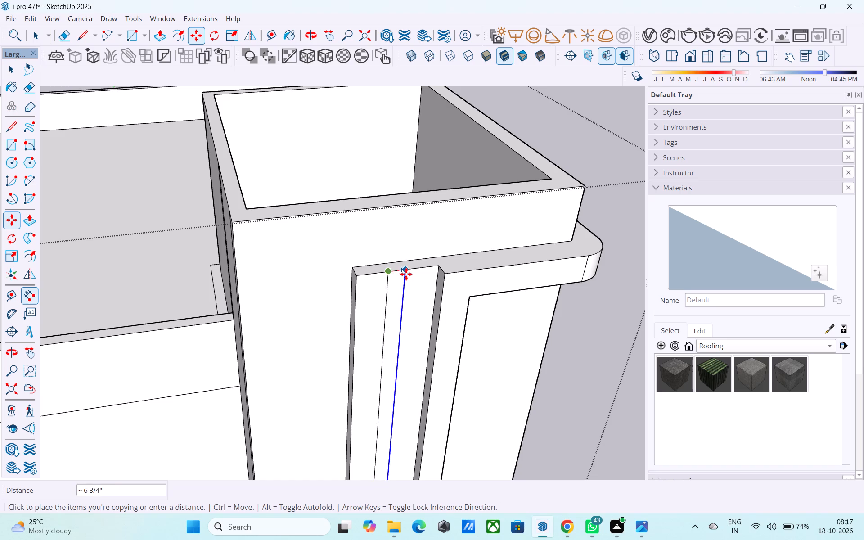
{"action": "left_click", "coordinate": [410, 274]}
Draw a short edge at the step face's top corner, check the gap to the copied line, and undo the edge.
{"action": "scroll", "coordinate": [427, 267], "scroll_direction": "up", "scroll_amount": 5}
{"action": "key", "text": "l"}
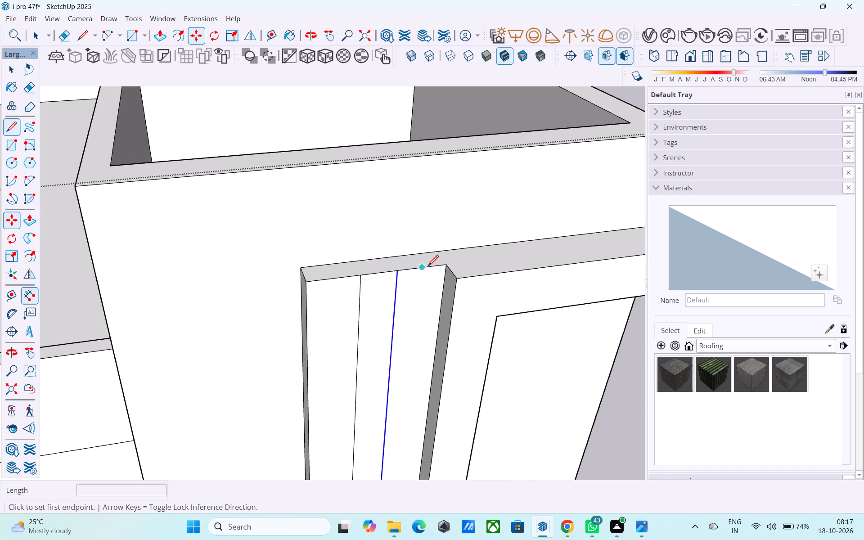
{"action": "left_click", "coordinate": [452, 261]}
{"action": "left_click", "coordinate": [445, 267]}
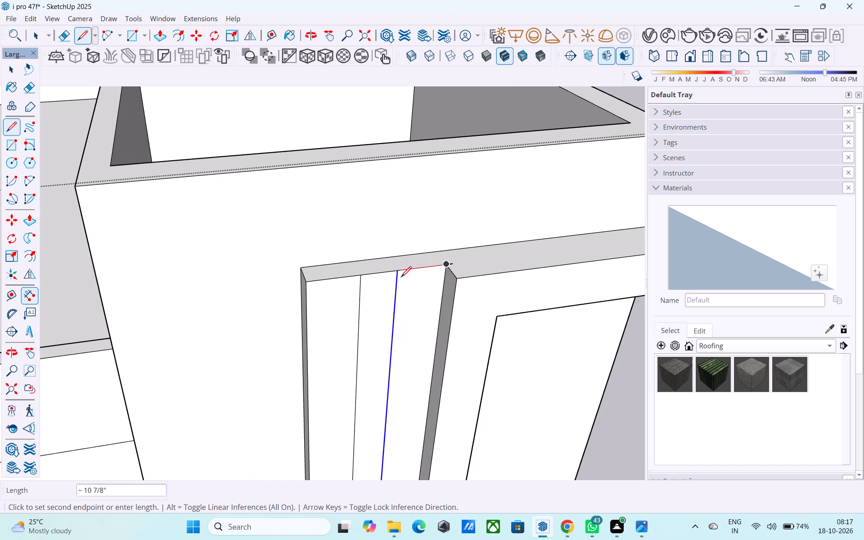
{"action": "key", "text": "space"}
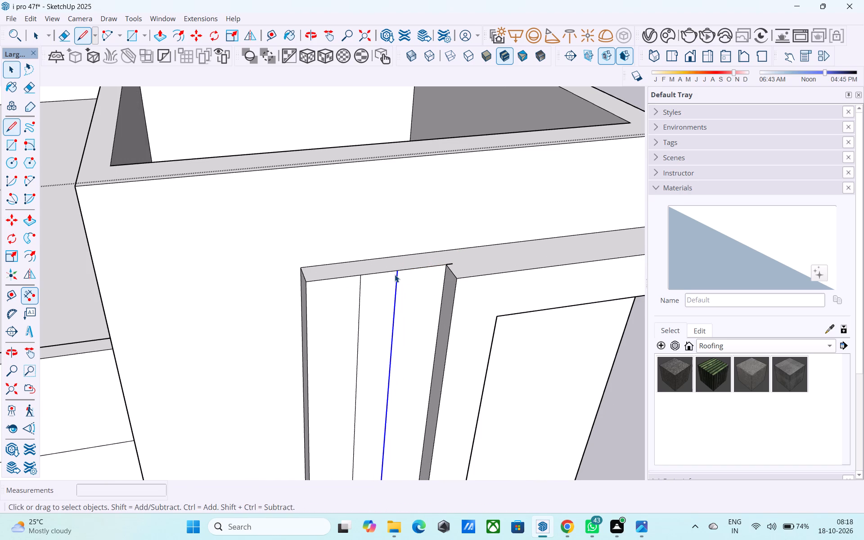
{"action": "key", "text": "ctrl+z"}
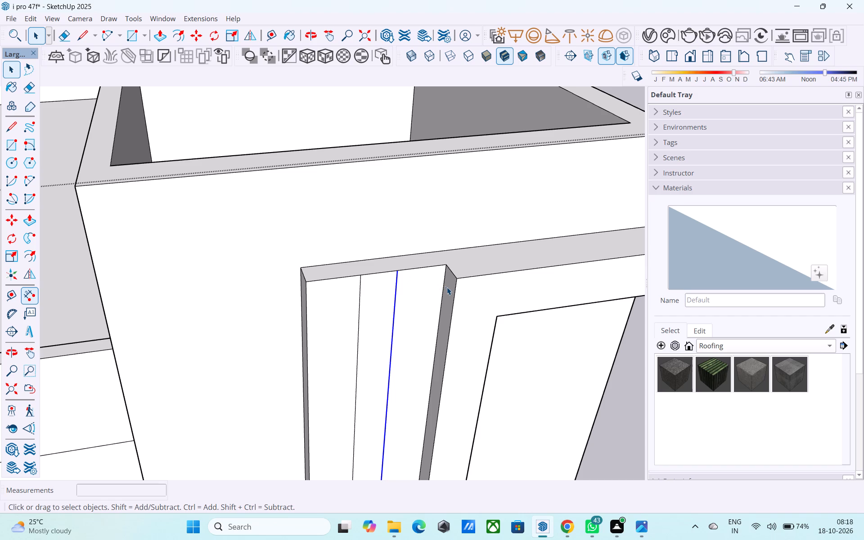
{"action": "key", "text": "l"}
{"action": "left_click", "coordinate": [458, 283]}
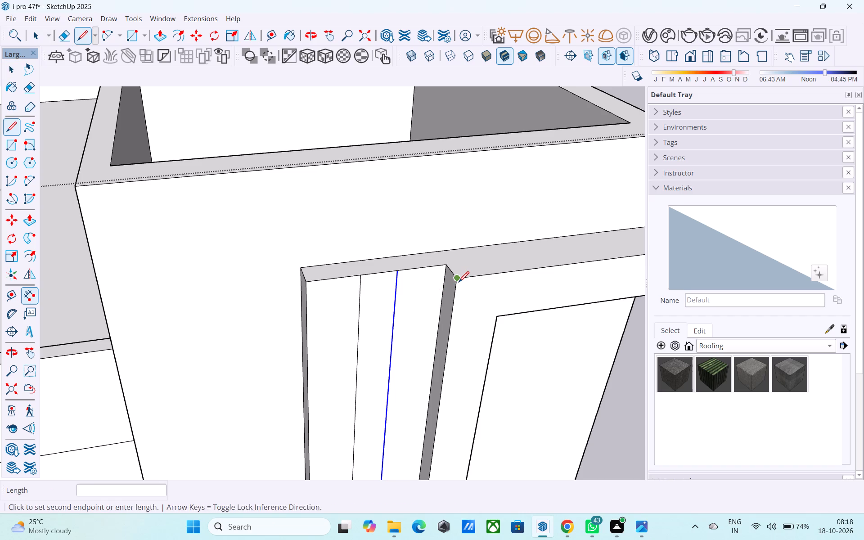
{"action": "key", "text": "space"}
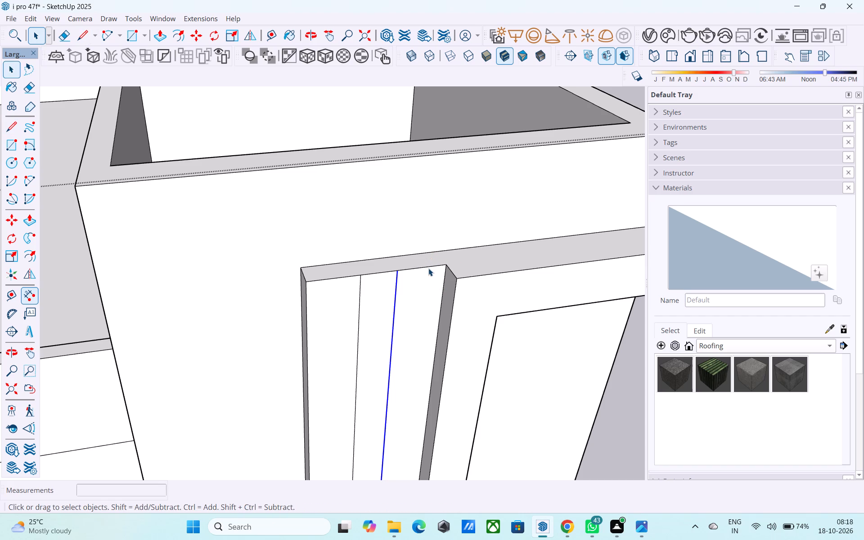
Draw a diagonal edge about 8" long from the step face's top outer corner to the outer strip's top edge.
{"action": "key", "text": "l"}
{"action": "left_click", "coordinate": [458, 278]}
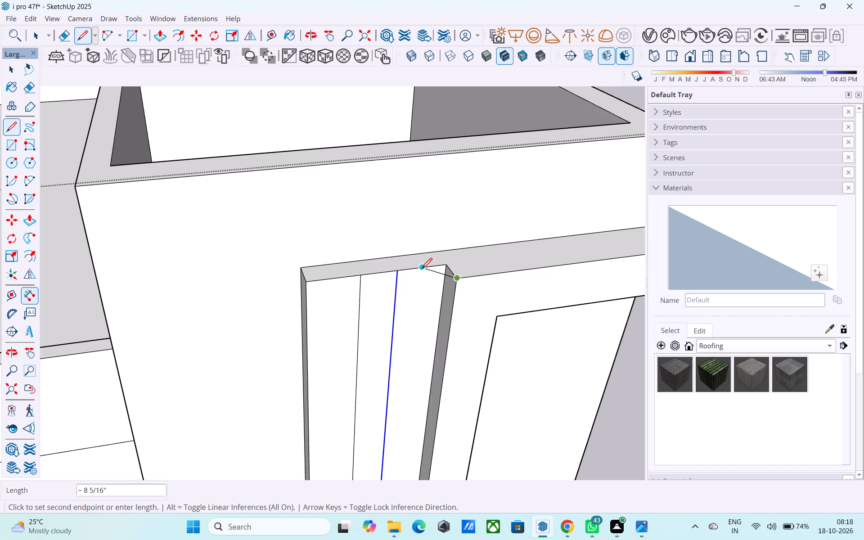
{"action": "left_click", "coordinate": [421, 269]}
Draw a matching diagonal edge from the step face's bottom outer corner to the outer strip's bottom edge.
{"action": "scroll", "coordinate": [394, 265], "scroll_direction": "down", "scroll_amount": 15}
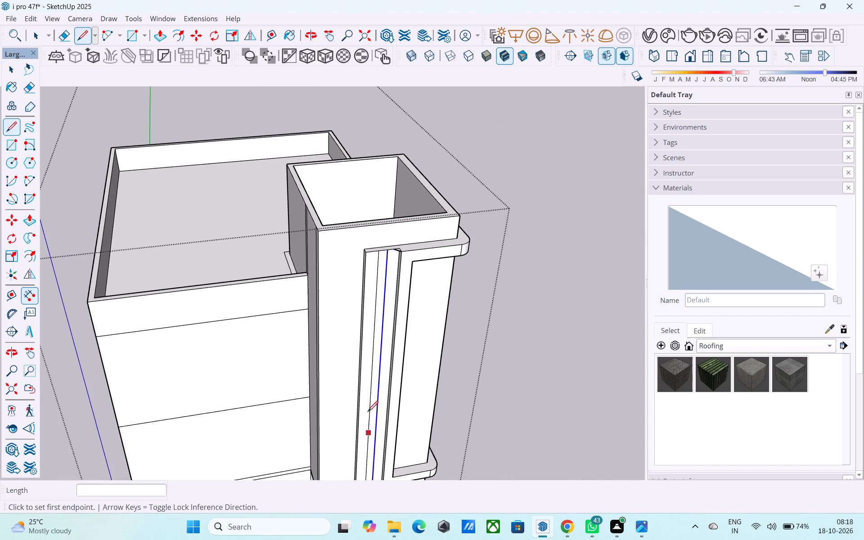
{"action": "middle_click_drag", "start_coordinate": [368, 409], "coordinate": [388, 284]}
{"action": "scroll", "coordinate": [389, 271], "scroll_direction": "down", "scroll_amount": 3}
{"action": "scroll", "coordinate": [429, 338], "scroll_direction": "up", "scroll_amount": 13}
{"action": "middle_click_drag", "start_coordinate": [398, 317], "coordinate": [418, 407]}
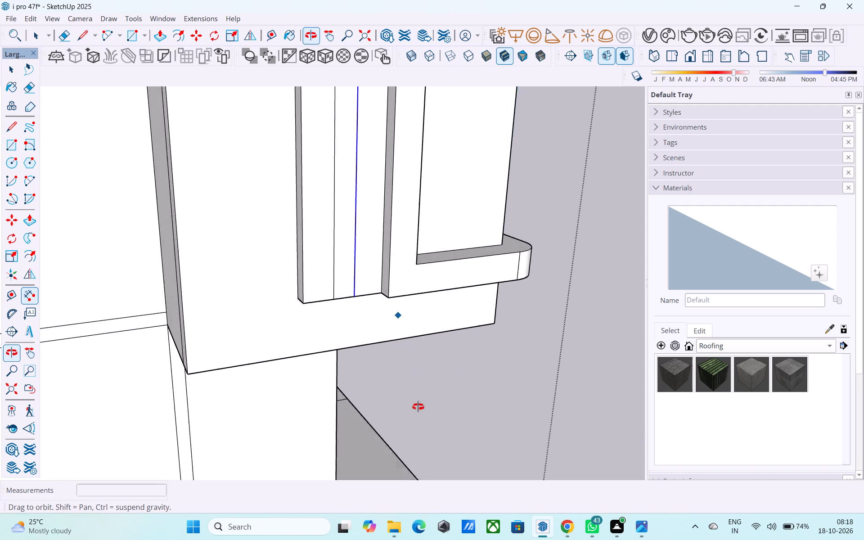
{"action": "middle_click_drag", "start_coordinate": [418, 407], "coordinate": [418, 425]}
{"action": "scroll", "coordinate": [386, 339], "scroll_direction": "up", "scroll_amount": 4}
{"action": "left_click", "coordinate": [393, 288]}
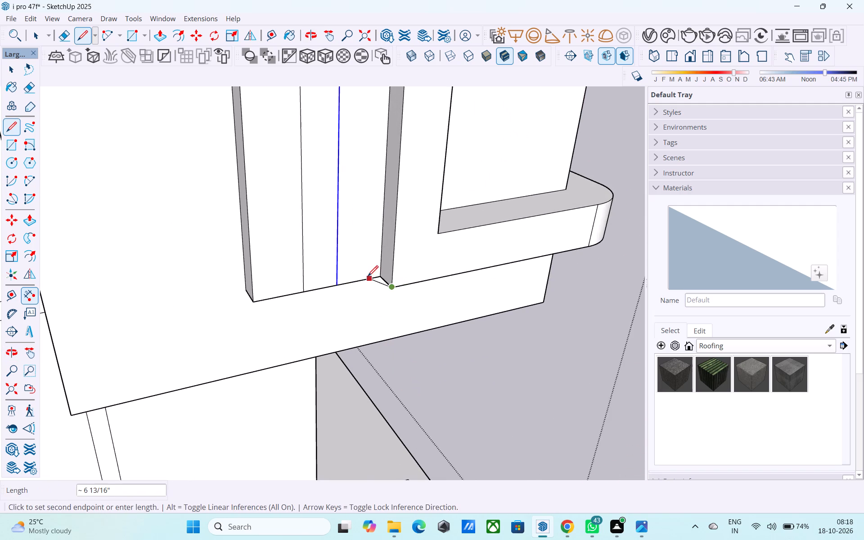
{"action": "left_click", "coordinate": [363, 278]}
{"action": "key", "text": "space"}
Draw a 27' vertical edge joining the bottom and top diagonals to form a slanted face beside the raised frame.
{"action": "scroll", "coordinate": [365, 297], "scroll_direction": "down", "scroll_amount": 4}
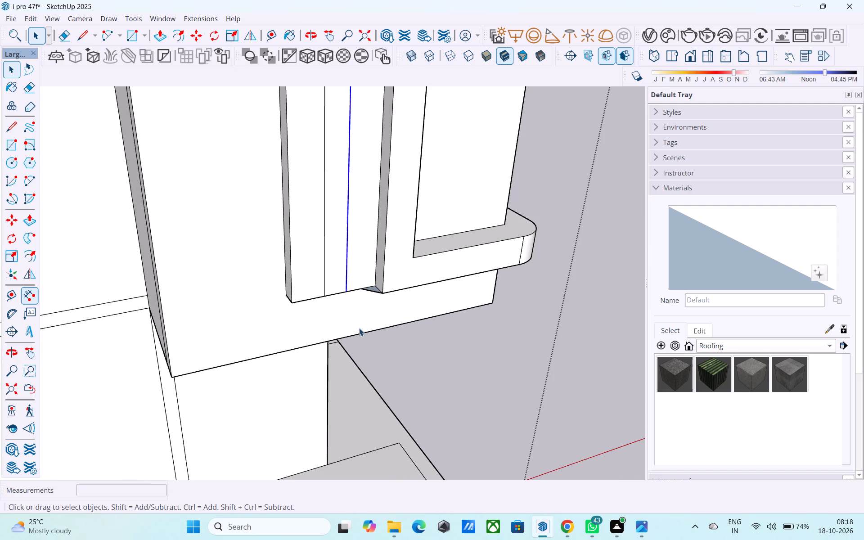
{"action": "key", "text": "l"}
{"action": "left_click", "coordinate": [359, 290]}
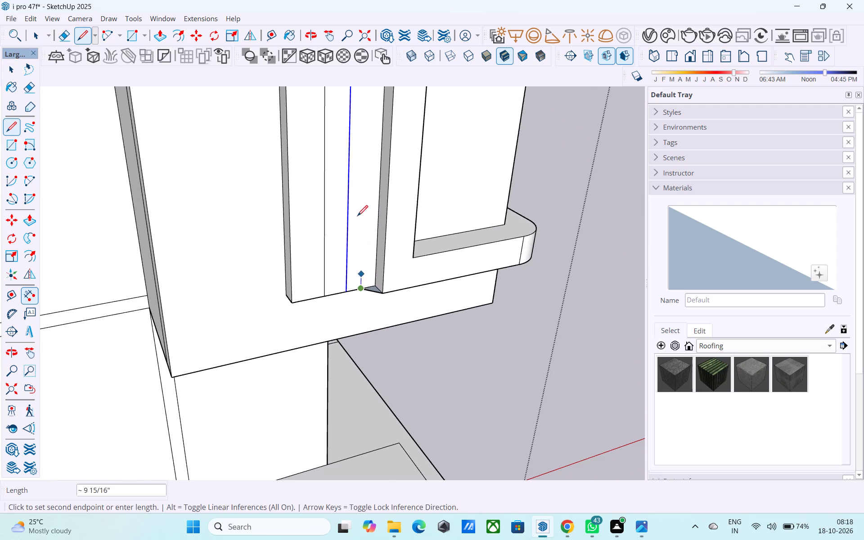
{"action": "scroll", "coordinate": [353, 174], "scroll_direction": "down", "scroll_amount": 3}
{"action": "middle_click_drag", "start_coordinate": [343, 208], "coordinate": [359, 537], "text": "shift"}
{"action": "middle_click_drag", "start_coordinate": [373, 199], "coordinate": [356, 510], "text": "shift"}
{"action": "middle_click_drag", "start_coordinate": [358, 193], "coordinate": [324, 385], "text": "shift"}
{"action": "scroll", "coordinate": [342, 324], "scroll_direction": "up", "scroll_amount": 3}
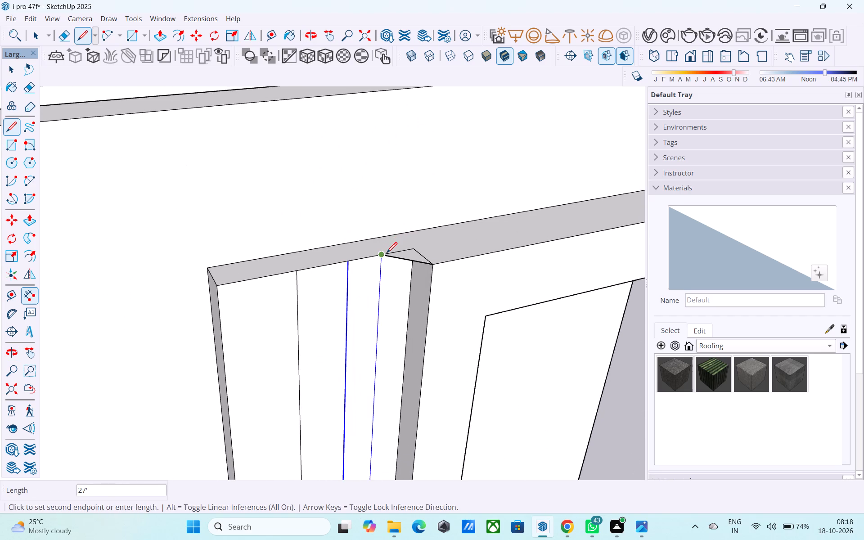
{"action": "left_click", "coordinate": [387, 255]}
Erase the copied vertical line on the outer strip nearest the new slanted face.
{"action": "scroll", "coordinate": [387, 255], "scroll_direction": "down", "scroll_amount": 5}
{"action": "scroll", "coordinate": [376, 275], "scroll_direction": "up", "scroll_amount": 1}
{"action": "middle_click_drag", "start_coordinate": [369, 279], "coordinate": [351, 283]}
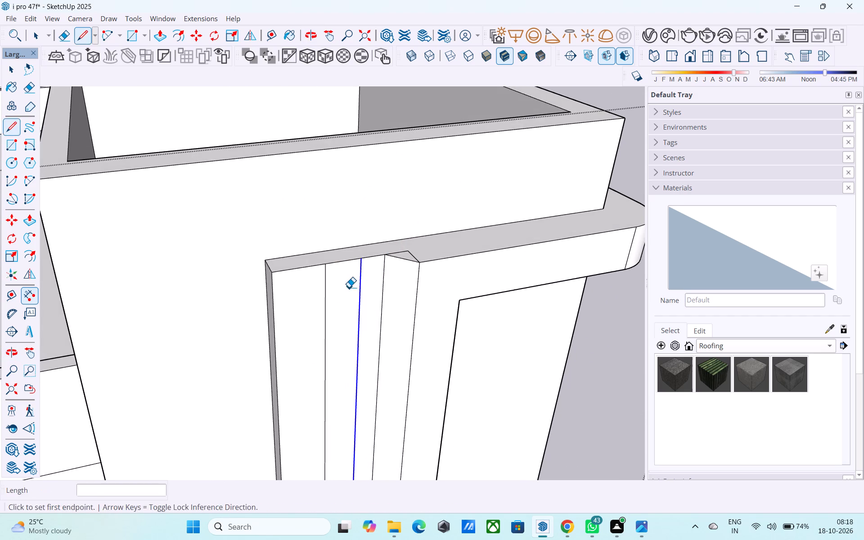
{"action": "key", "text": "e"}
{"action": "left_click_drag", "start_coordinate": [350, 287], "coordinate": [362, 284]}
Push the outer strip's narrow side face inward toward the raised frame to narrow the strip.
{"action": "scroll", "coordinate": [361, 285], "scroll_direction": "down", "scroll_amount": 11}
{"action": "middle_click_drag", "start_coordinate": [337, 300], "coordinate": [329, 293]}
{"action": "key", "text": "space"}
{"action": "scroll", "coordinate": [328, 293], "scroll_direction": "up", "scroll_amount": 3}
{"action": "middle_click_drag", "start_coordinate": [319, 295], "coordinate": [345, 309]}
{"action": "scroll", "coordinate": [319, 295], "scroll_direction": "up", "scroll_amount": 4}
{"action": "left_click", "coordinate": [322, 302]}
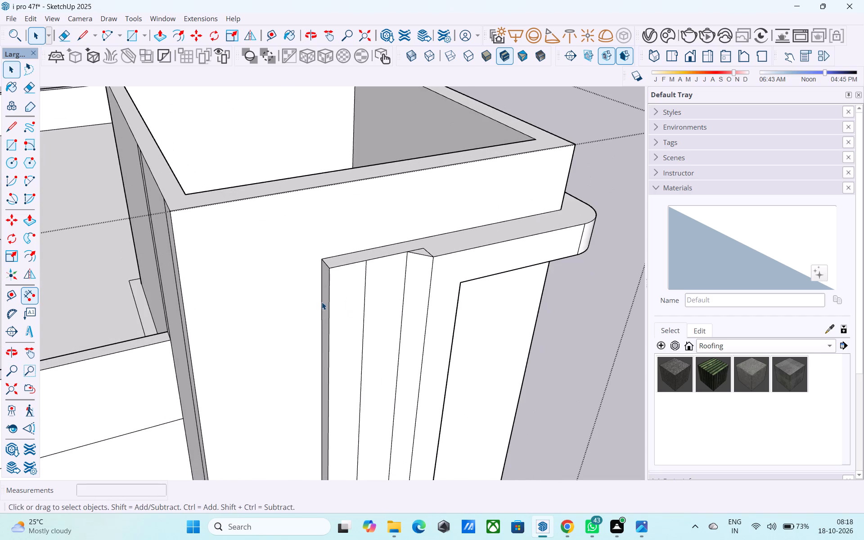
{"action": "left_click", "coordinate": [322, 302]}
{"action": "left_click", "coordinate": [324, 303]}
{"action": "key", "text": "p"}
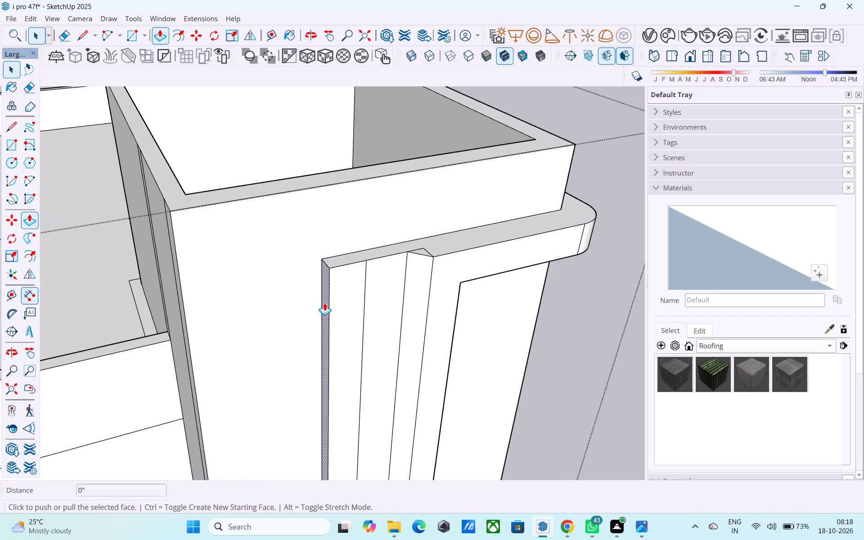
{"action": "left_click", "coordinate": [324, 303]}
{"action": "left_click", "coordinate": [341, 288]}
{"action": "key", "text": "space"}
Erase the remaining vertical line on the narrowed outer strip.
{"action": "key", "text": "e"}
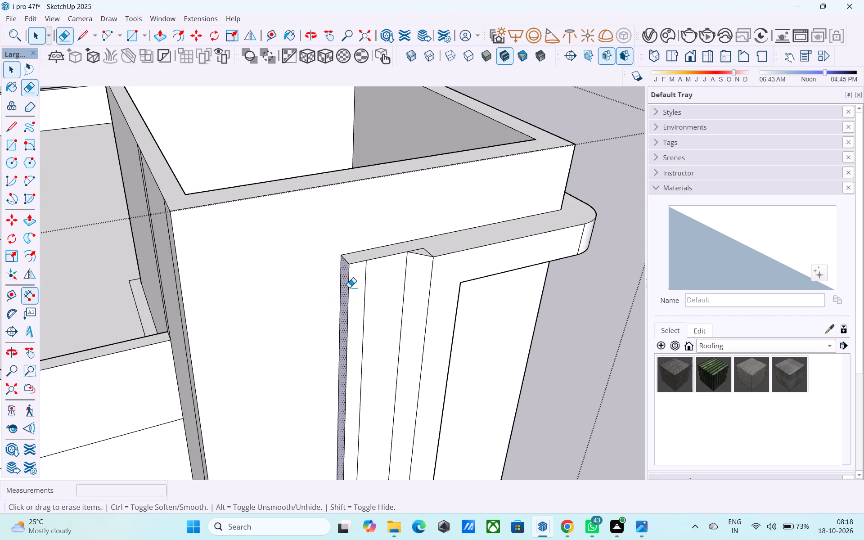
{"action": "left_click_drag", "start_coordinate": [359, 291], "coordinate": [373, 290]}
{"action": "key", "text": "space"}
Copy the slanted face's inner vertical edge about 1' 8" to the strip's outer edge, dividing the span into 4 equal spaces.
{"action": "scroll", "coordinate": [373, 290], "scroll_direction": "down", "scroll_amount": 4}
{"action": "scroll", "coordinate": [378, 286], "scroll_direction": "up", "scroll_amount": 4}
{"action": "scroll", "coordinate": [378, 286], "scroll_direction": "down", "scroll_amount": 7}
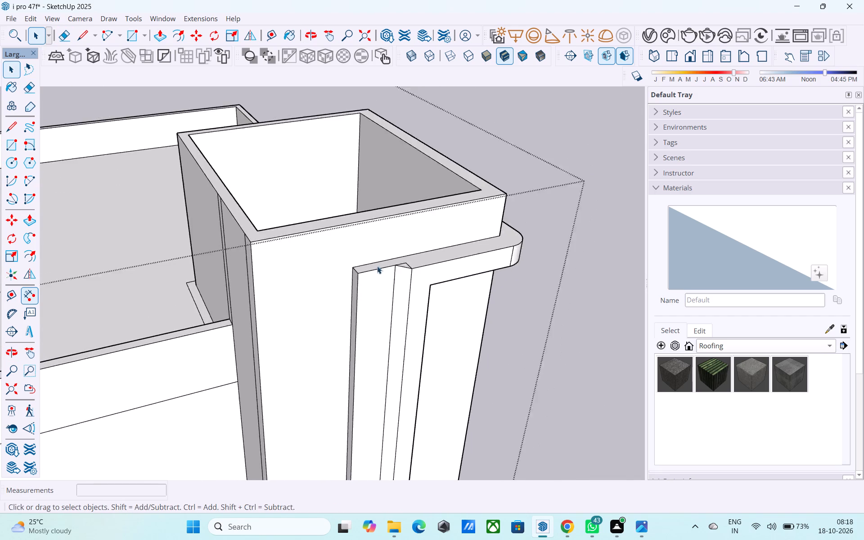
{"action": "scroll", "coordinate": [377, 266], "scroll_direction": "down", "scroll_amount": 8}
{"action": "middle_click_drag", "start_coordinate": [365, 329], "coordinate": [121, 237]}
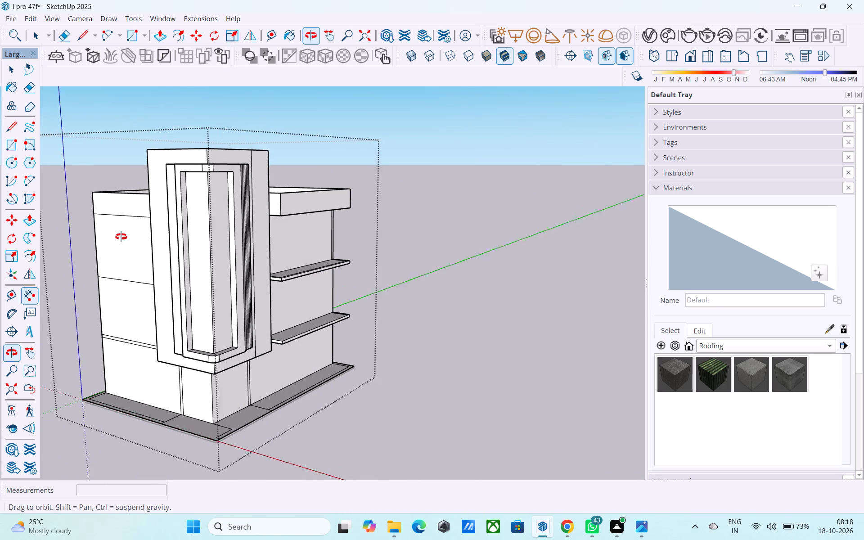
{"action": "middle_click_drag", "start_coordinate": [121, 237], "coordinate": [117, 236]}
{"action": "middle_click_drag", "start_coordinate": [224, 234], "coordinate": [428, 270]}
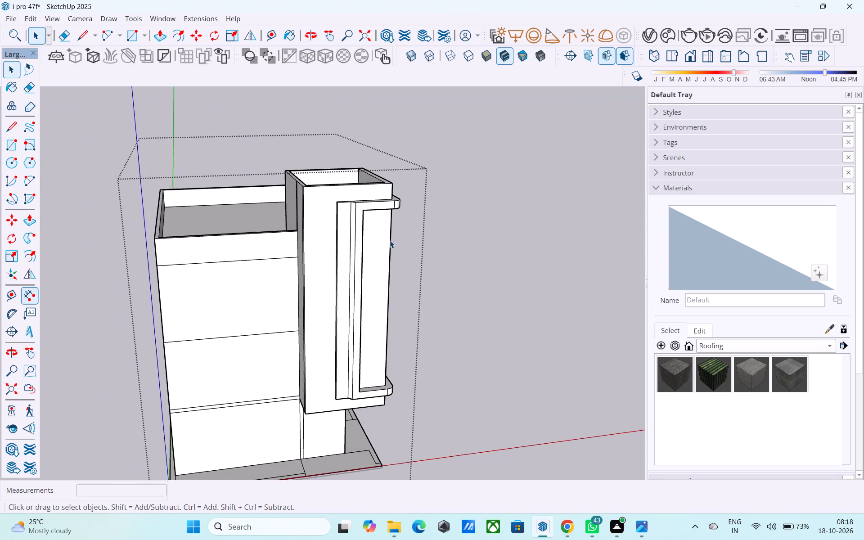
{"action": "scroll", "coordinate": [379, 231], "scroll_direction": "up", "scroll_amount": 10}
{"action": "left_click", "coordinate": [331, 194]}
{"action": "middle_click_drag", "start_coordinate": [331, 194], "coordinate": [339, 315]}
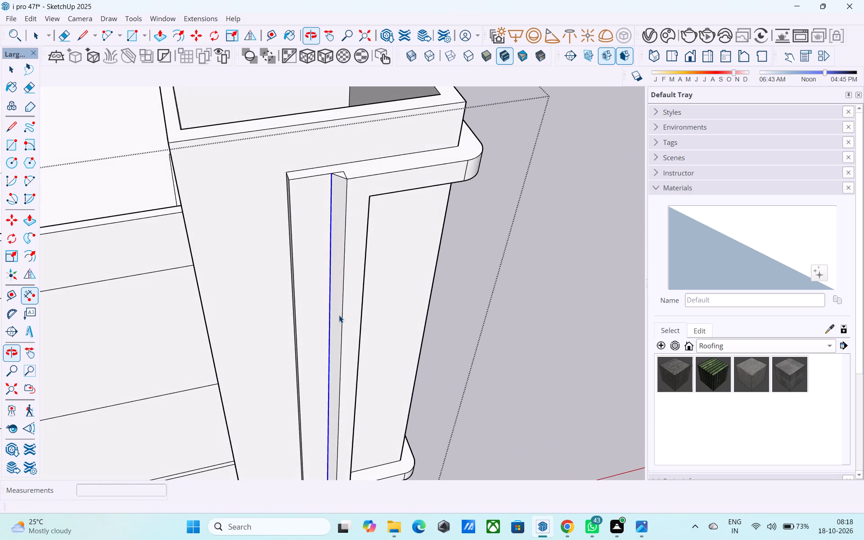
{"action": "key", "text": "m"}
{"action": "left_click", "coordinate": [333, 177]}
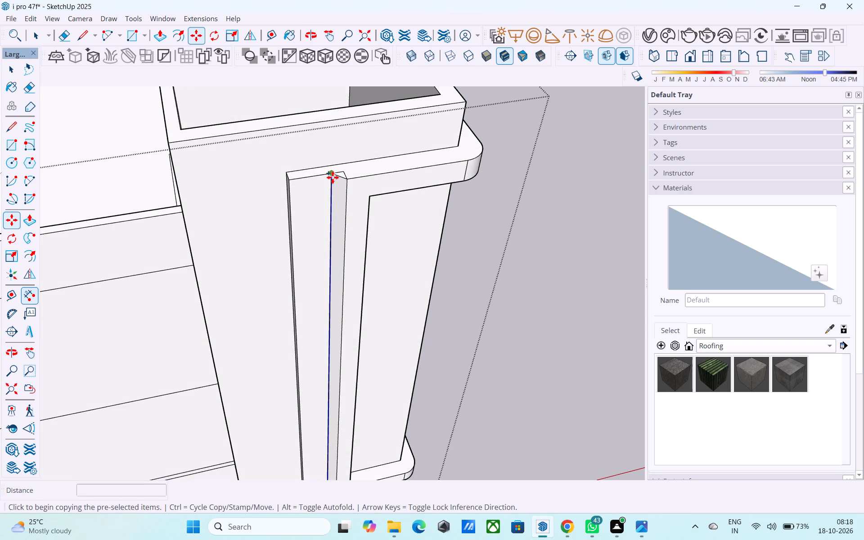
{"action": "left_click", "coordinate": [291, 178]}
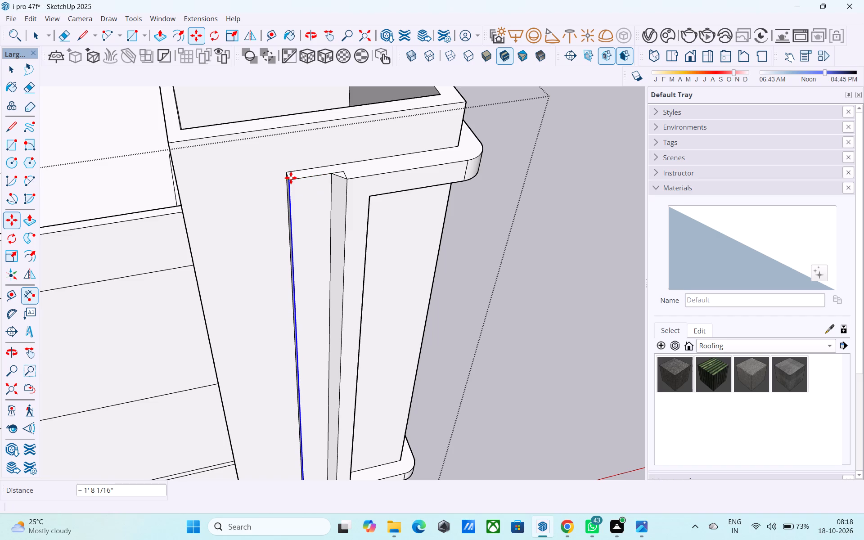
{"action": "key", "text": "slash"}
{"action": "key", "text": "4"}
{"action": "key", "text": "Return"}
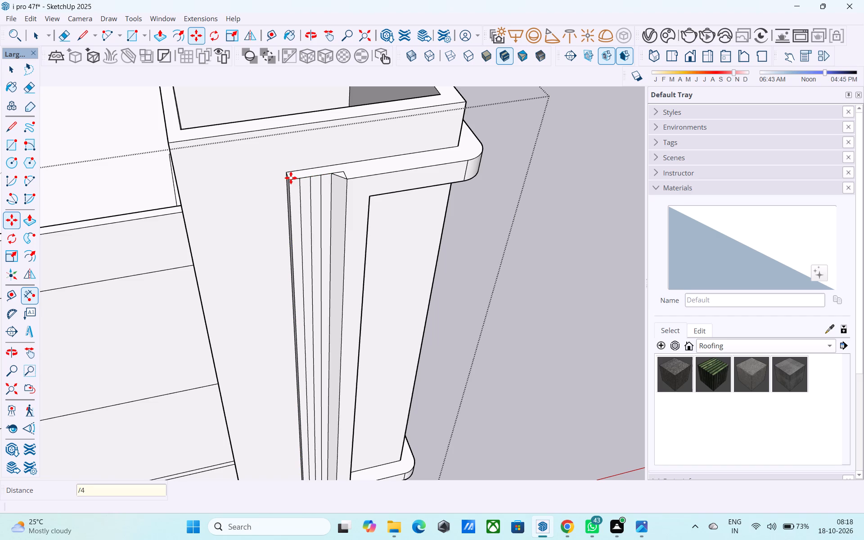
Erase the leftover short edge above the slanted face at the strip's top.
{"action": "key", "text": "e"}
{"action": "scroll", "coordinate": [351, 158], "scroll_direction": "up", "scroll_amount": 8}
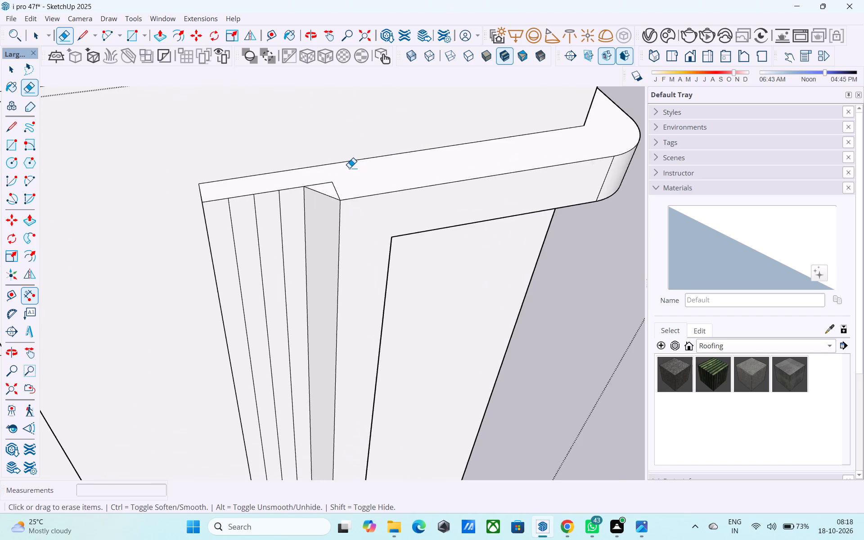
{"action": "left_click_drag", "start_coordinate": [331, 185], "coordinate": [336, 182]}
{"action": "scroll", "coordinate": [336, 182], "scroll_direction": "down", "scroll_amount": 5}
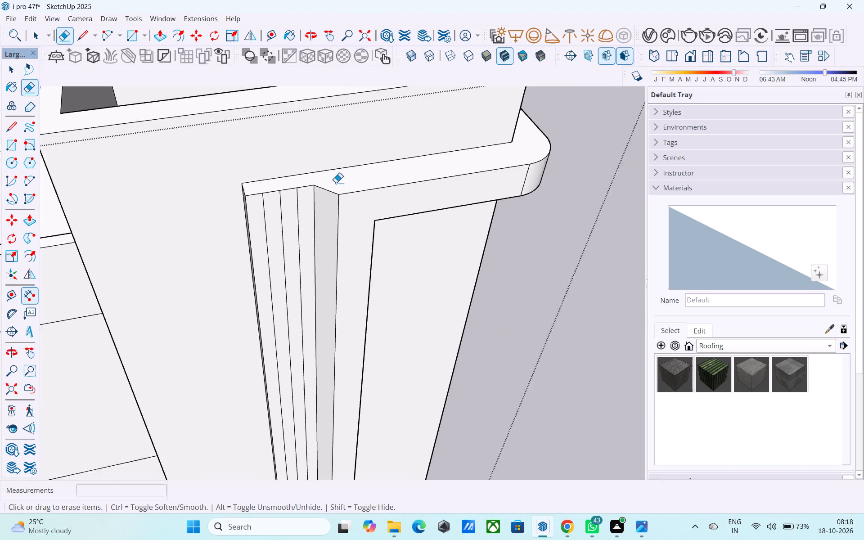
Save the model.
{"action": "scroll", "coordinate": [338, 185], "scroll_direction": "down", "scroll_amount": 3}
{"action": "middle_click_drag", "start_coordinate": [338, 189], "coordinate": [347, 198]}
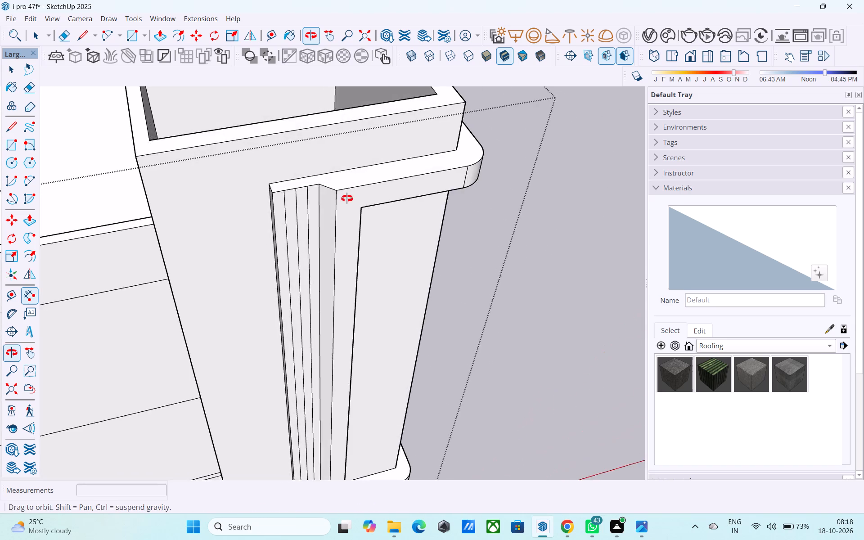
{"action": "middle_click_drag", "start_coordinate": [347, 198], "coordinate": [416, 246]}
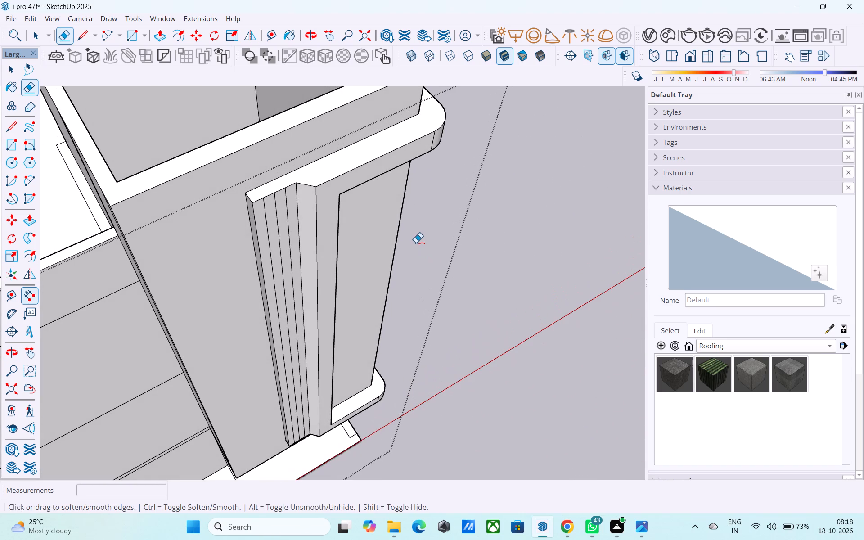
{"action": "key", "text": "ctrl+s"}
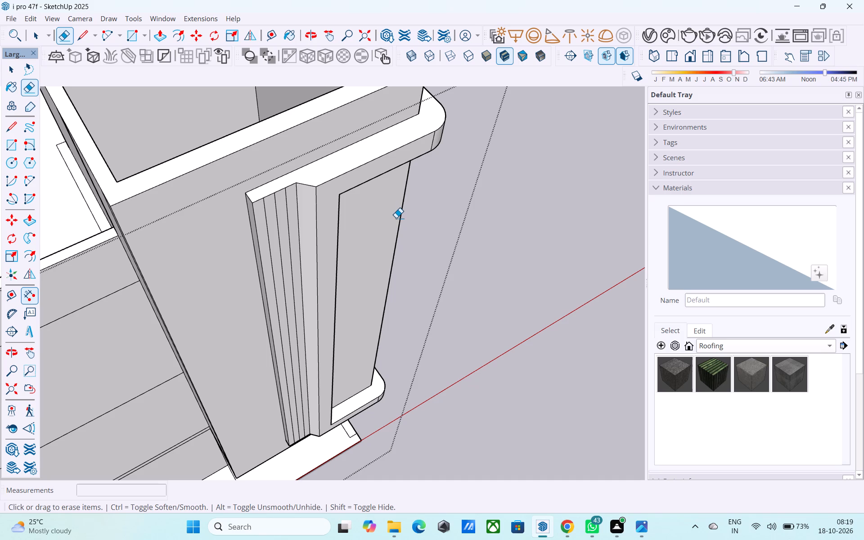
Copy the outer strip's three vertical dividing lines 2" sideways, away from the raised frame, to outline narrow grooves.
{"action": "middle_click_drag", "start_coordinate": [317, 246], "coordinate": [312, 245]}
{"action": "middle_click_drag", "start_coordinate": [312, 245], "coordinate": [307, 219]}
{"action": "scroll", "coordinate": [286, 211], "scroll_direction": "up", "scroll_amount": 8}
{"action": "middle_click_drag", "start_coordinate": [281, 212], "coordinate": [274, 256]}
{"action": "scroll", "coordinate": [272, 258], "scroll_direction": "down", "scroll_amount": 4}
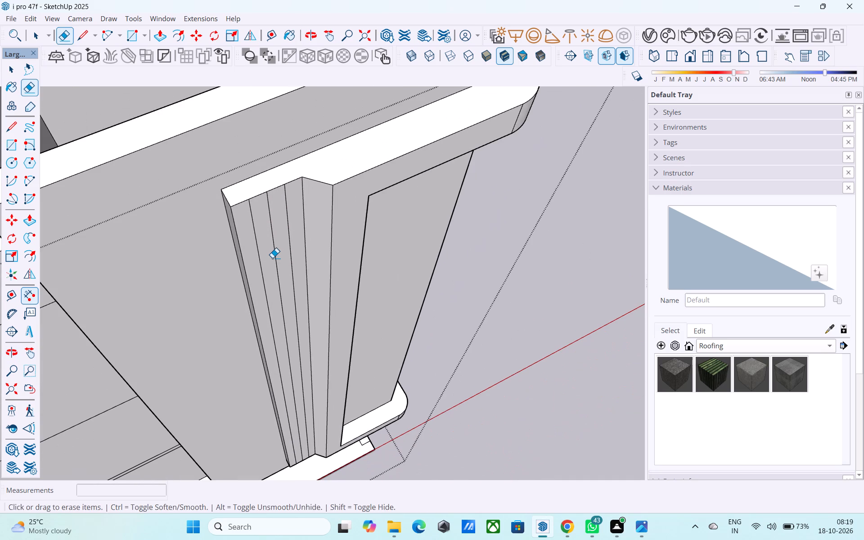
{"action": "key", "text": "space"}
{"action": "middle_click_drag", "start_coordinate": [277, 234], "coordinate": [275, 270]}
{"action": "scroll", "coordinate": [283, 255], "scroll_direction": "up", "scroll_amount": 6}
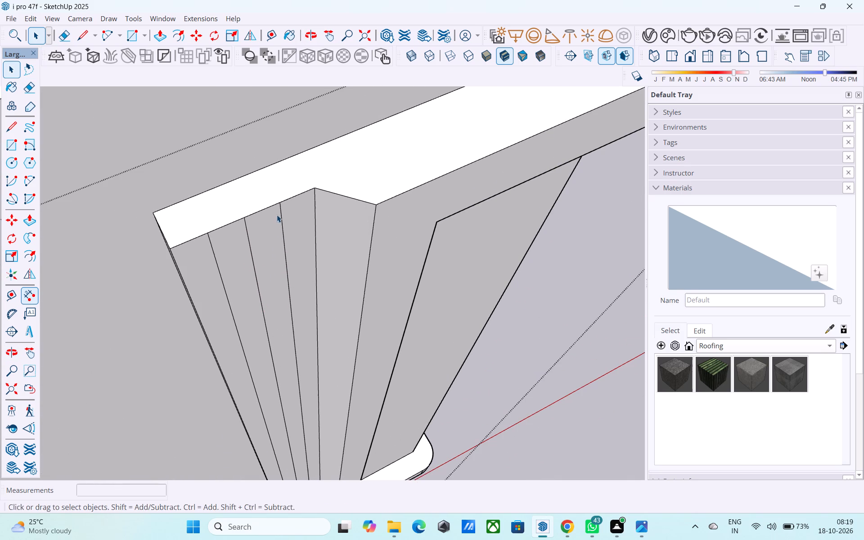
{"action": "left_click", "coordinate": [282, 217]}
{"action": "left_click", "coordinate": [246, 223], "text": "shift"}
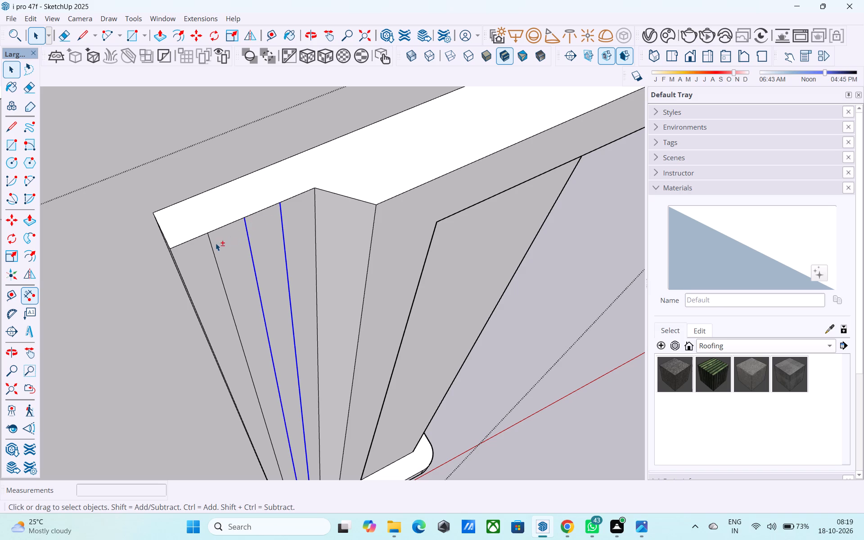
{"action": "left_click", "coordinate": [214, 249], "text": "shift"}
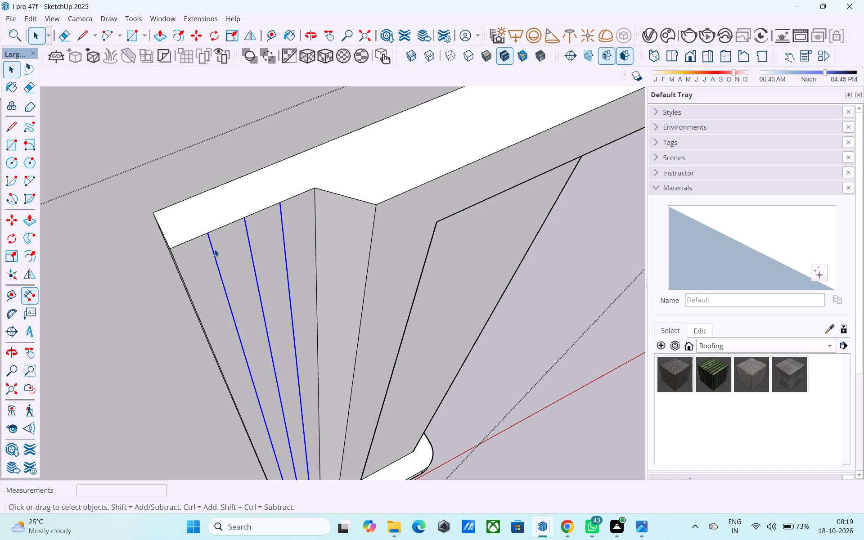
{"action": "key", "text": "m"}
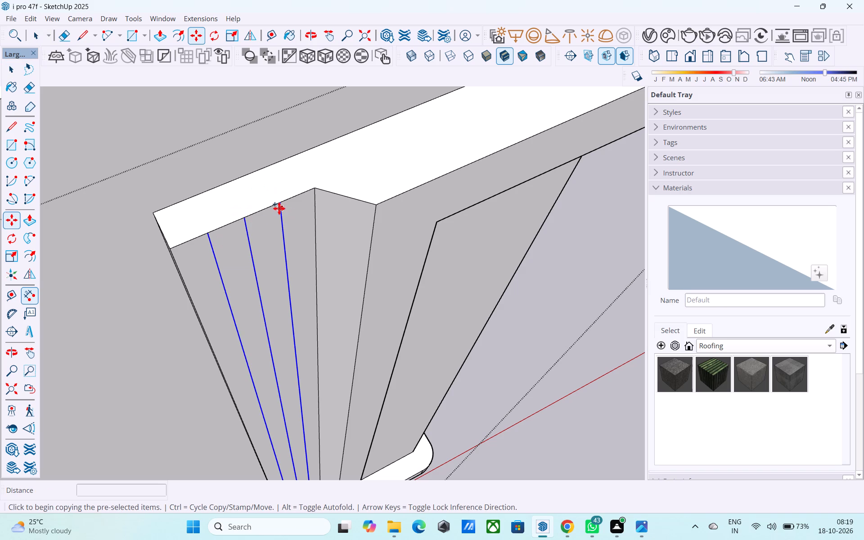
{"action": "left_click", "coordinate": [280, 206]}
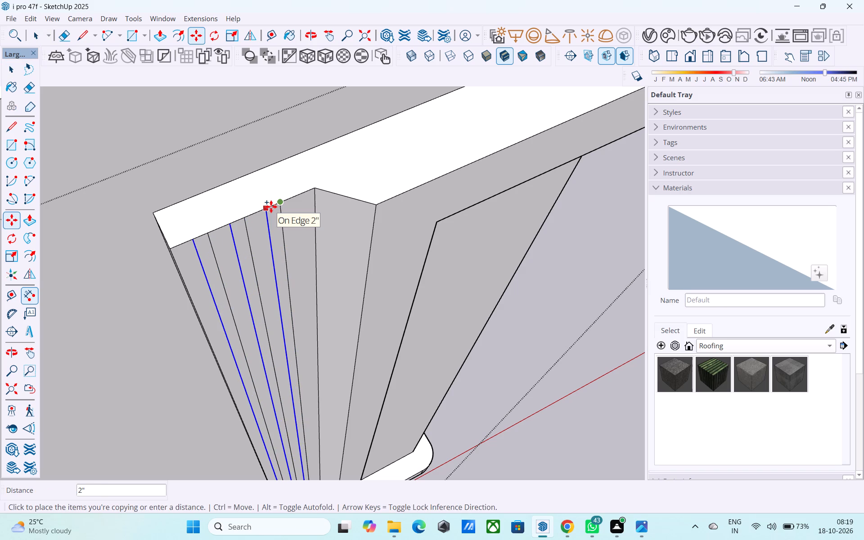
{"action": "left_click", "coordinate": [271, 206]}
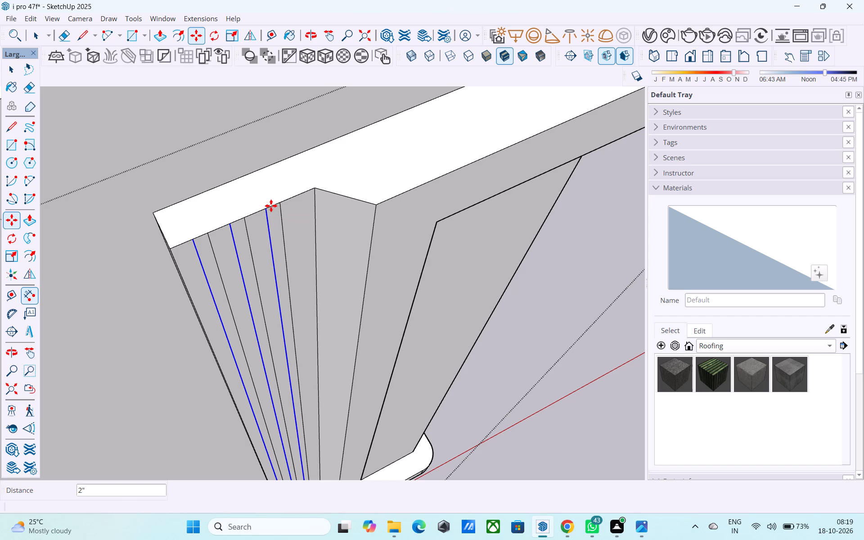
{"action": "scroll", "coordinate": [271, 206], "scroll_direction": "down", "scroll_amount": 2}
{"action": "key", "text": "space"}
Examine the paired groove lines and the raised frame's front face on the whole tower.
{"action": "scroll", "coordinate": [271, 206], "scroll_direction": "down", "scroll_amount": 1}
{"action": "middle_click_drag", "start_coordinate": [299, 308], "coordinate": [269, 203]}
{"action": "scroll", "coordinate": [274, 206], "scroll_direction": "down", "scroll_amount": 6}
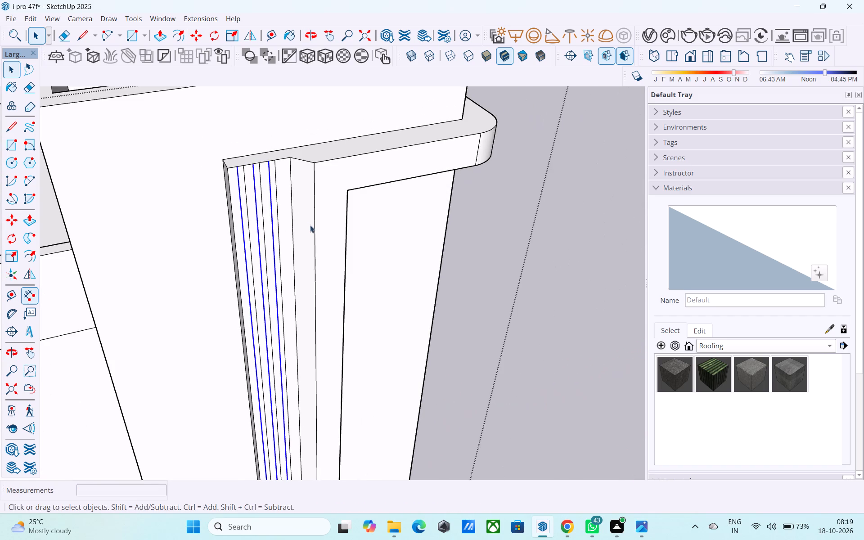
{"action": "left_click", "coordinate": [323, 232]}
{"action": "scroll", "coordinate": [323, 231], "scroll_direction": "down", "scroll_amount": 10}
{"action": "middle_click_drag", "start_coordinate": [317, 312], "coordinate": [241, 288]}
{"action": "scroll", "coordinate": [266, 291], "scroll_direction": "down", "scroll_amount": 2}
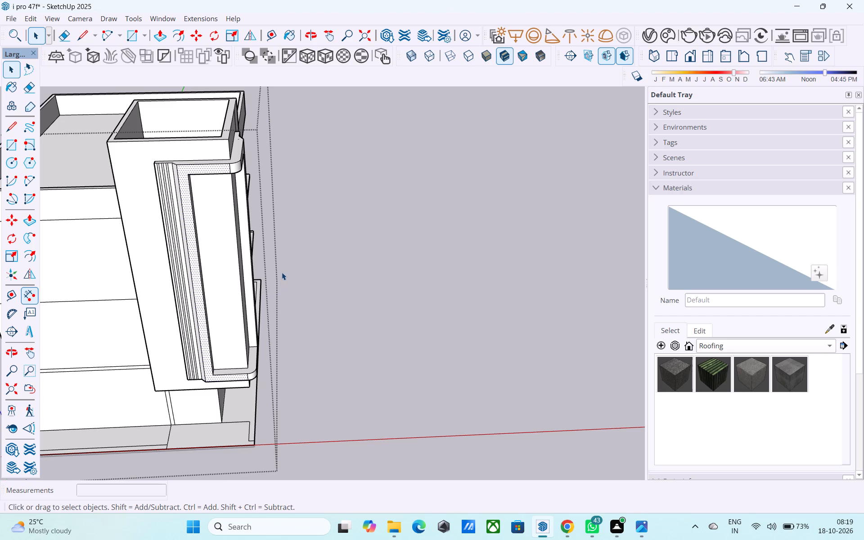
Examine the building's facades and the tower frame from several sides.
{"action": "middle_click_drag", "start_coordinate": [282, 272], "coordinate": [258, 265]}
{"action": "scroll", "coordinate": [378, 243], "scroll_direction": "down", "scroll_amount": 5}
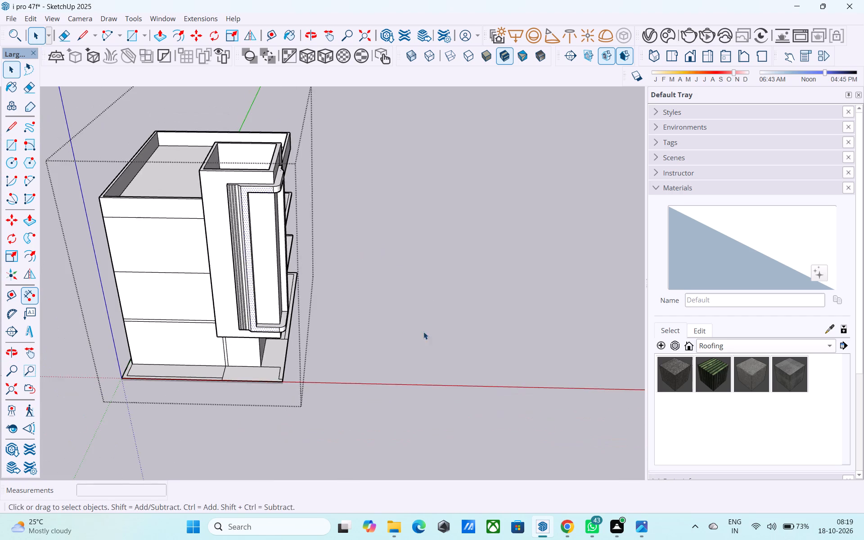
{"action": "middle_click_drag", "start_coordinate": [422, 332], "coordinate": [198, 233]}
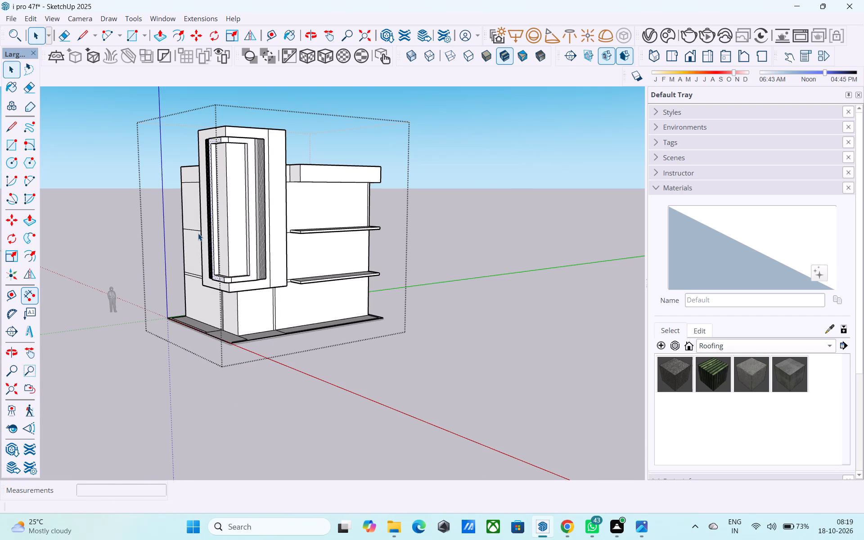
{"action": "scroll", "coordinate": [312, 250], "scroll_direction": "down", "scroll_amount": 4}
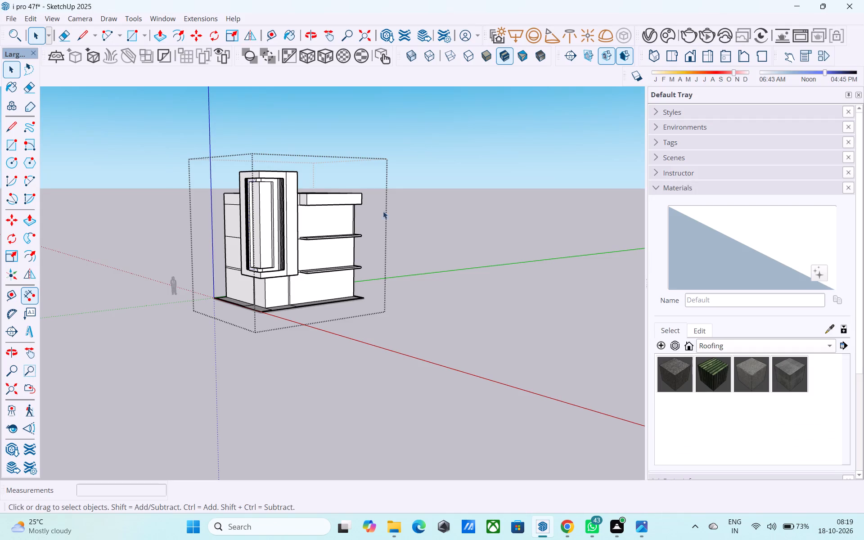
{"action": "middle_click_drag", "start_coordinate": [314, 198], "coordinate": [371, 228]}
{"action": "scroll", "coordinate": [363, 238], "scroll_direction": "up", "scroll_amount": 10}
{"action": "middle_click_drag", "start_coordinate": [343, 269], "coordinate": [340, 240]}
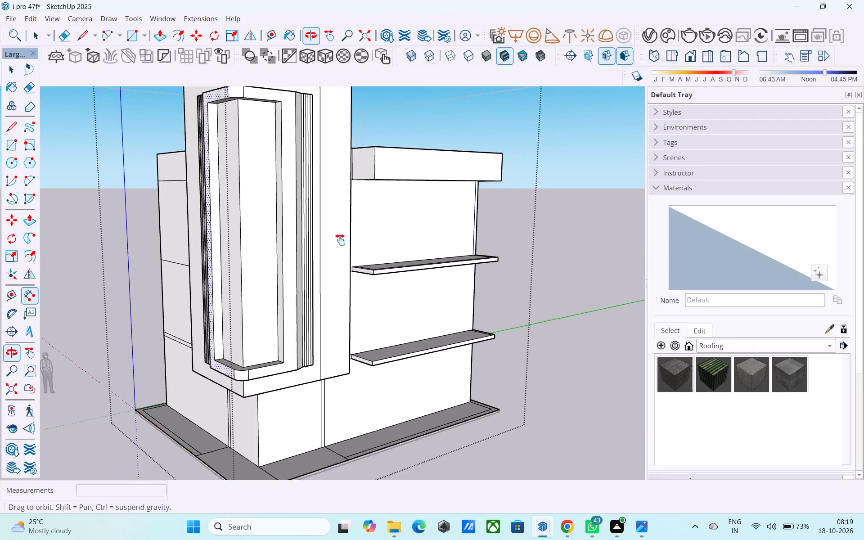
{"action": "middle_click_drag", "start_coordinate": [340, 240], "coordinate": [228, 200]}
Erase the leftover corner lines on the roof slab beside the base of the tower.
{"action": "middle_click_drag", "start_coordinate": [294, 186], "coordinate": [273, 336], "text": "shift"}
{"action": "middle_click_drag", "start_coordinate": [333, 316], "coordinate": [260, 499], "text": "shift"}
{"action": "scroll", "coordinate": [226, 418], "scroll_direction": "up", "scroll_amount": 6}
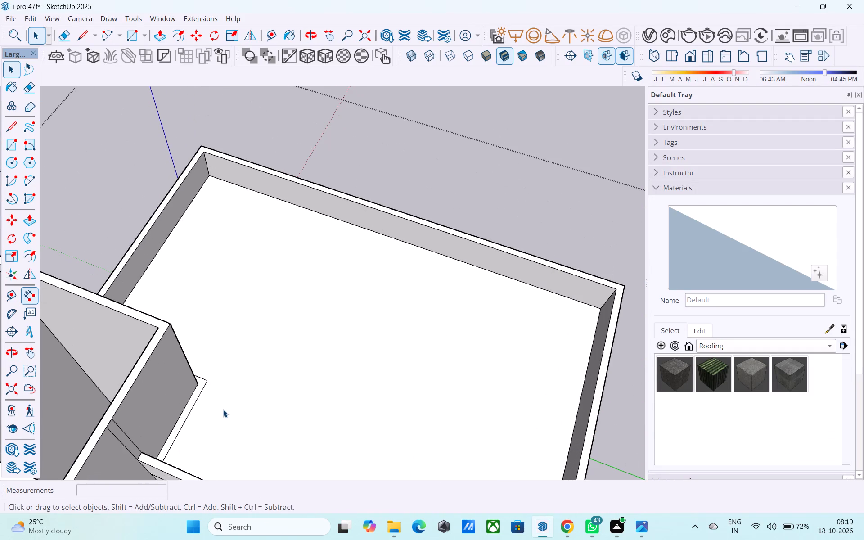
{"action": "key", "text": "e"}
{"action": "left_click_drag", "start_coordinate": [211, 393], "coordinate": [207, 377]}
Copy the upper floor line on the plain wall beside the tower 6" upward, meeting the adjoining wall's upper band line at the corner.
{"action": "scroll", "coordinate": [304, 321], "scroll_direction": "down", "scroll_amount": 11}
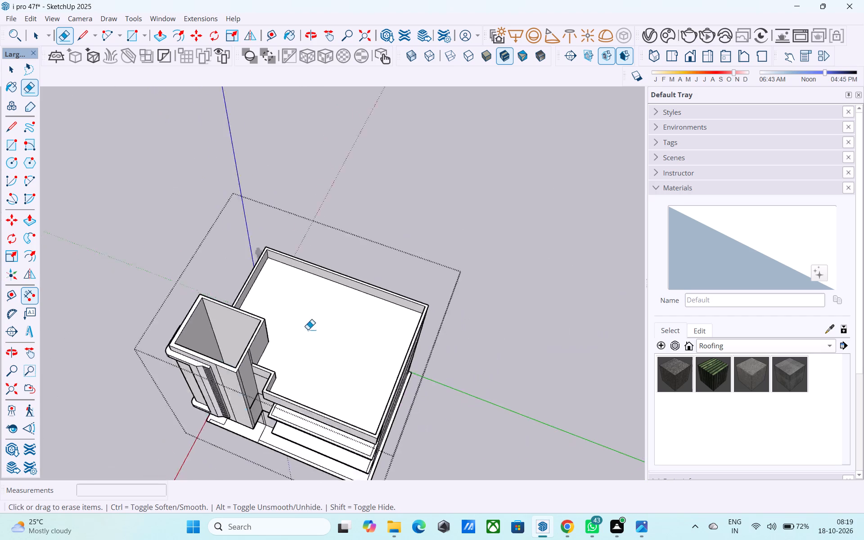
{"action": "scroll", "coordinate": [308, 329], "scroll_direction": "down", "scroll_amount": 1}
{"action": "middle_click_drag", "start_coordinate": [247, 393], "coordinate": [476, 211]}
{"action": "middle_click_drag", "start_coordinate": [405, 286], "coordinate": [534, 253], "text": "shift"}
{"action": "key", "text": "space"}
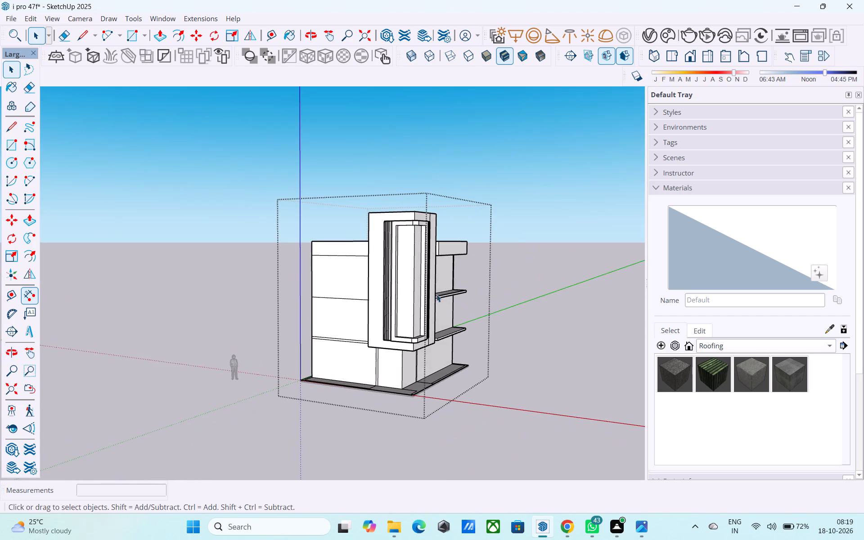
{"action": "middle_click_drag", "start_coordinate": [335, 337], "coordinate": [282, 331]}
{"action": "middle_click_drag", "start_coordinate": [355, 350], "coordinate": [630, 372], "text": "shift"}
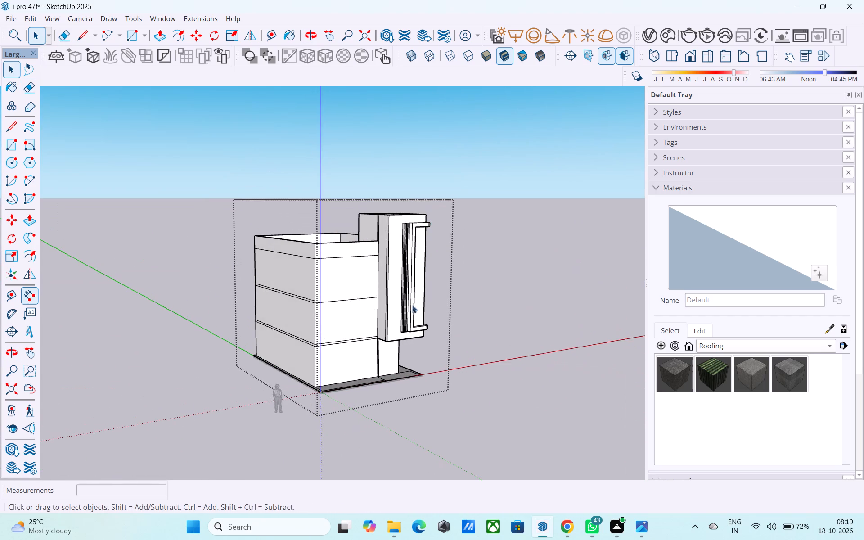
{"action": "scroll", "coordinate": [327, 305], "scroll_direction": "up", "scroll_amount": 10}
{"action": "left_click", "coordinate": [312, 301]}
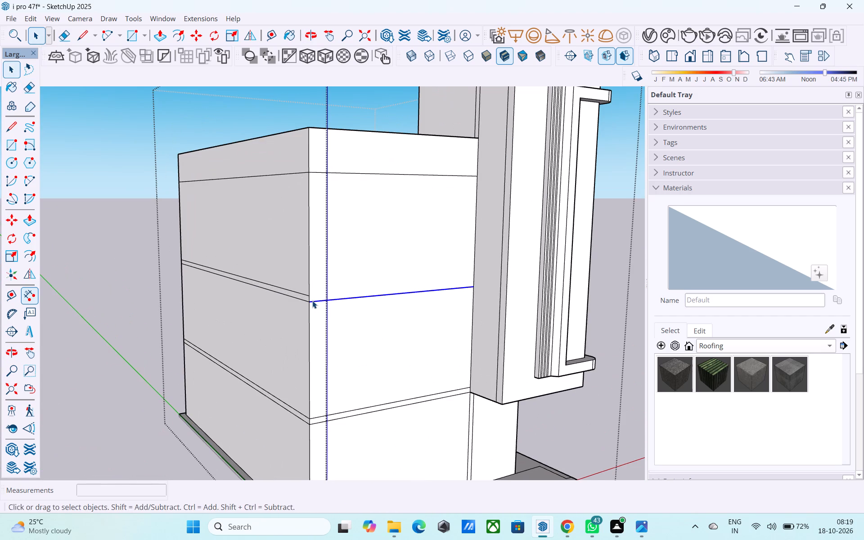
{"action": "key", "text": "m"}
{"action": "scroll", "coordinate": [306, 305], "scroll_direction": "up", "scroll_amount": 5}
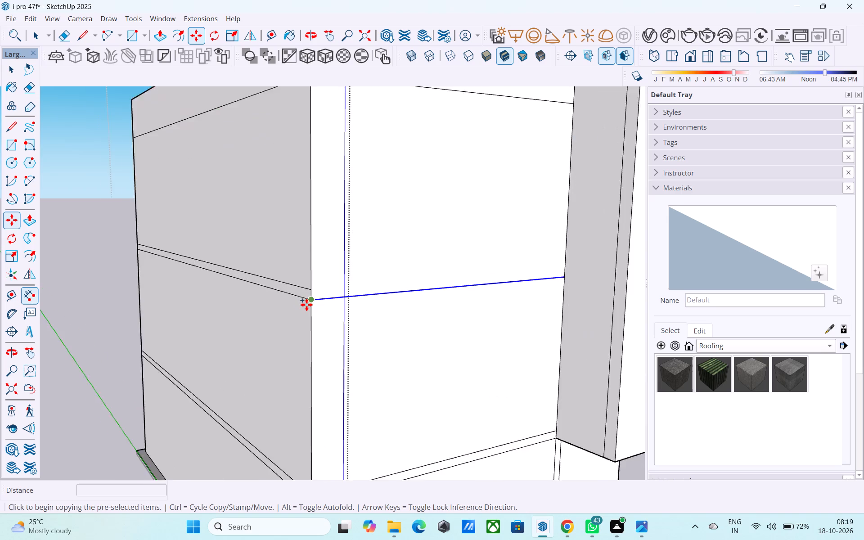
{"action": "scroll", "coordinate": [306, 305], "scroll_direction": "up", "scroll_amount": 6}
{"action": "left_click", "coordinate": [313, 297]}
{"action": "left_click", "coordinate": [319, 279]}
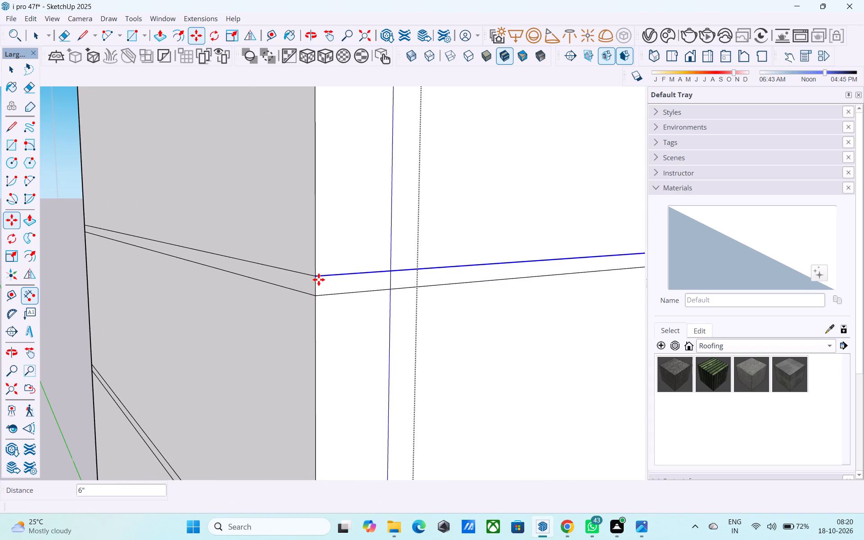
{"action": "scroll", "coordinate": [283, 296], "scroll_direction": "down", "scroll_amount": 15}
{"action": "key", "text": "space"}
Examine the floor bands and parapet base lines on all sides of the building.
{"action": "scroll", "coordinate": [290, 306], "scroll_direction": "down", "scroll_amount": 8}
{"action": "middle_click_drag", "start_coordinate": [356, 333], "coordinate": [249, 337]}
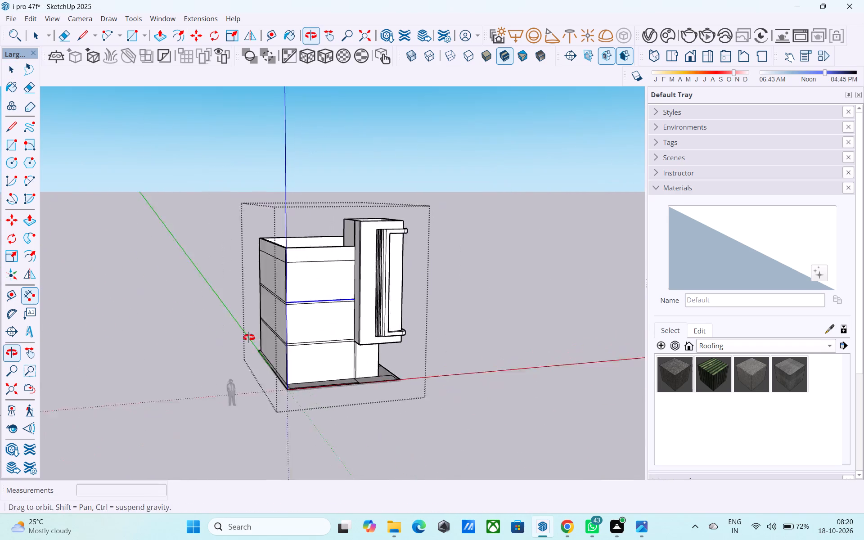
{"action": "middle_click_drag", "start_coordinate": [249, 337], "coordinate": [218, 340]}
{"action": "middle_click_drag", "start_coordinate": [270, 346], "coordinate": [120, 348]}
{"action": "middle_click_drag", "start_coordinate": [367, 337], "coordinate": [170, 348]}
{"action": "middle_click_drag", "start_coordinate": [334, 349], "coordinate": [368, 360], "text": "shift"}
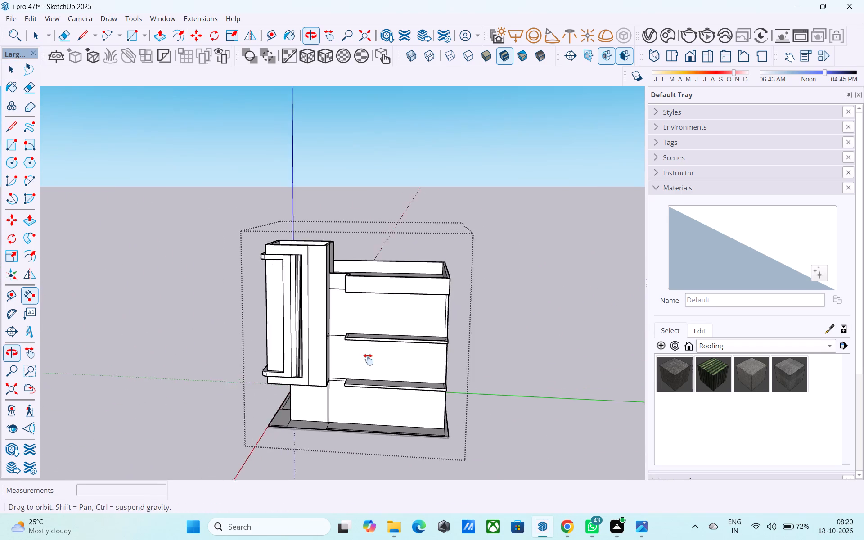
{"action": "middle_click_drag", "start_coordinate": [368, 360], "coordinate": [113, 357], "text": "shift"}
{"action": "middle_click_drag", "start_coordinate": [273, 351], "coordinate": [0, 338], "text": "shift"}
{"action": "middle_click_drag", "start_coordinate": [283, 336], "coordinate": [351, 375], "text": "shift"}
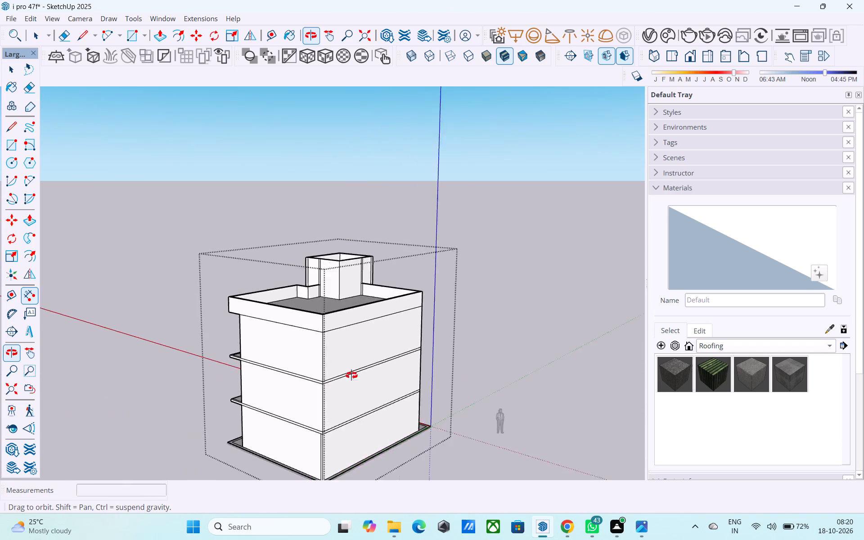
{"action": "middle_click_drag", "start_coordinate": [351, 375], "coordinate": [548, 280], "text": "shift"}
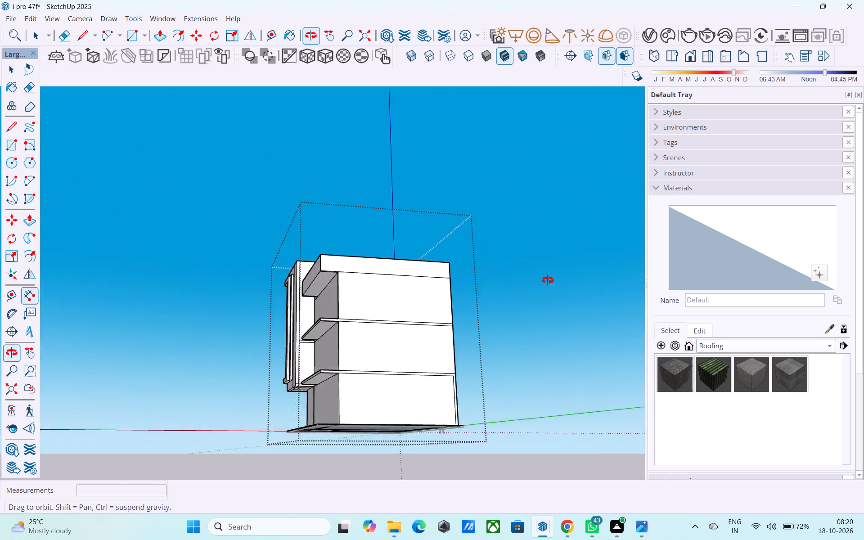
{"action": "middle_click_drag", "start_coordinate": [548, 280], "coordinate": [354, 366], "text": "shift"}
Copy the parapet base lines on the two adjoining plain walls 6" upward, including the short end segments.
{"action": "scroll", "coordinate": [345, 351], "scroll_direction": "up", "scroll_amount": 10}
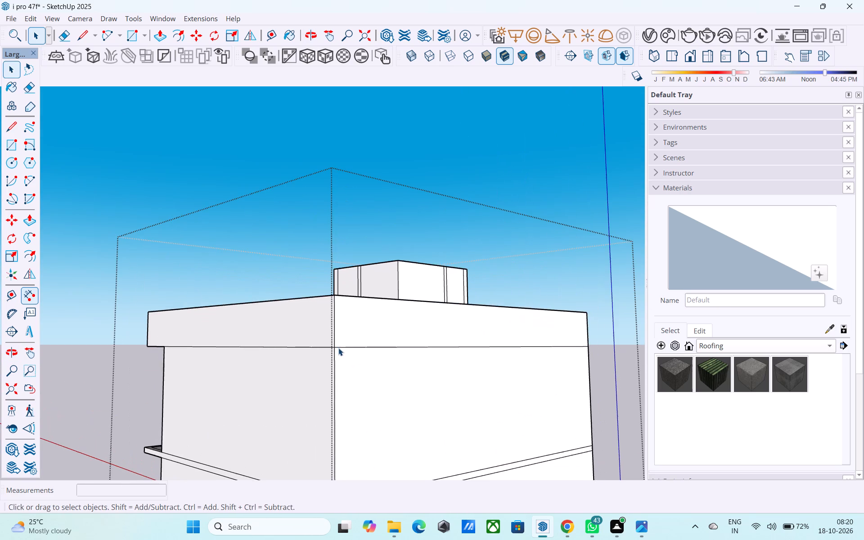
{"action": "left_click", "coordinate": [338, 348]}
{"action": "middle_click_drag", "start_coordinate": [338, 348], "coordinate": [342, 368]}
{"action": "scroll", "coordinate": [341, 367], "scroll_direction": "up", "scroll_amount": 5, "text": "shift"}
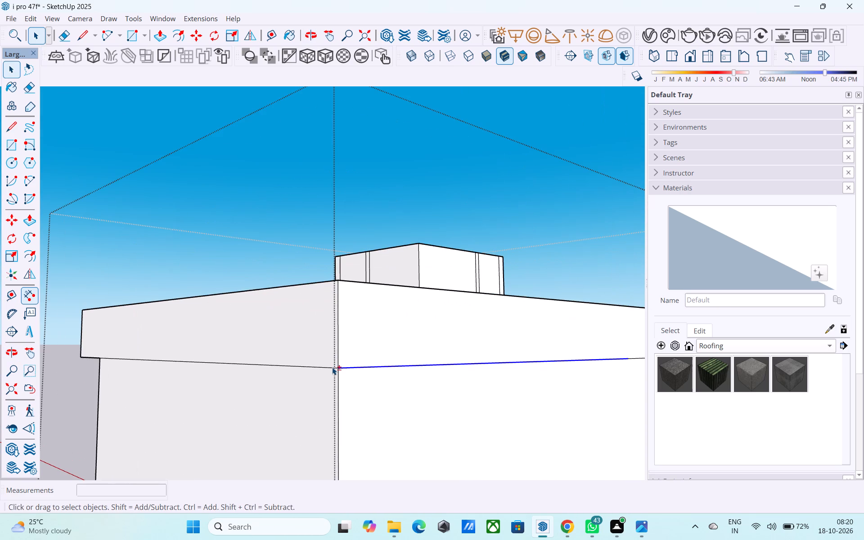
{"action": "left_click", "coordinate": [332, 367], "text": "shift"}
{"action": "left_click", "coordinate": [328, 367], "text": "shift"}
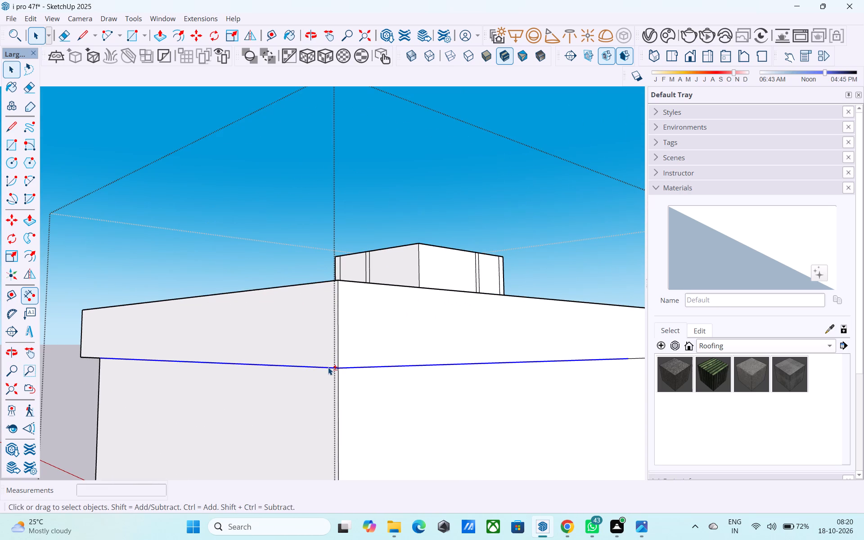
{"action": "scroll", "coordinate": [463, 371], "scroll_direction": "down", "scroll_amount": 4, "text": "shift"}
{"action": "middle_click_drag", "start_coordinate": [435, 372], "coordinate": [298, 373], "text": "shift"}
{"action": "scroll", "coordinate": [495, 378], "scroll_direction": "up", "scroll_amount": 3, "text": "shift"}
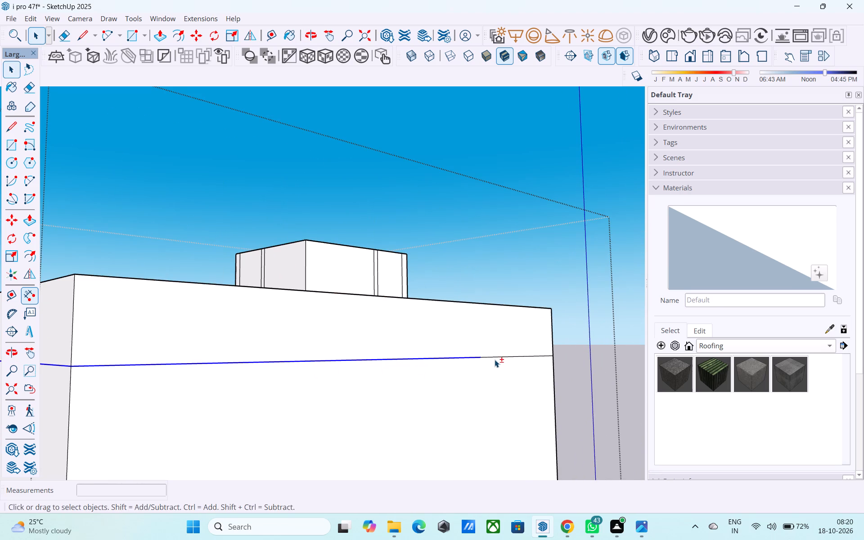
{"action": "left_click", "coordinate": [495, 356], "text": "shift"}
{"action": "scroll", "coordinate": [499, 361], "scroll_direction": "down", "scroll_amount": 5, "text": "shift"}
{"action": "scroll", "coordinate": [547, 356], "scroll_direction": "up", "scroll_amount": 6, "text": "shift"}
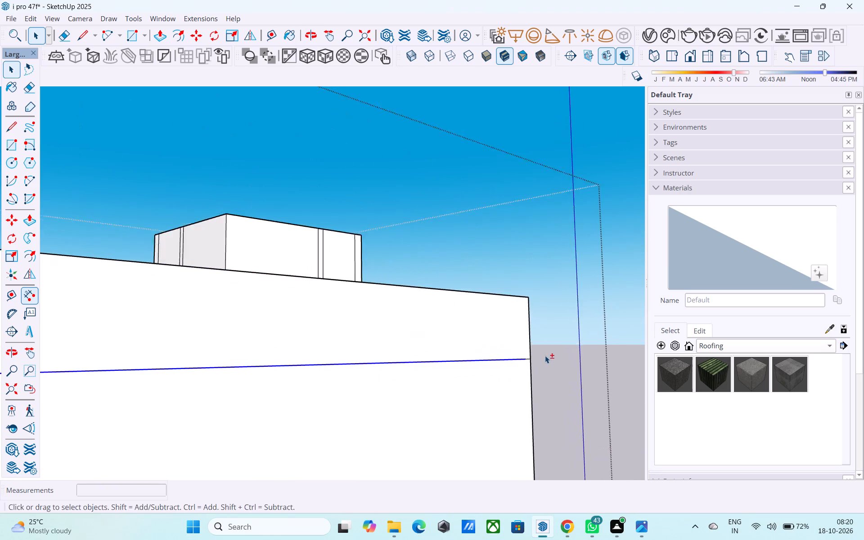
{"action": "scroll", "coordinate": [545, 355], "scroll_direction": "up", "scroll_amount": 3, "text": "shift"}
{"action": "left_click", "coordinate": [525, 360], "text": "shift"}
{"action": "scroll", "coordinate": [526, 360], "scroll_direction": "down", "scroll_amount": 10, "text": "shift"}
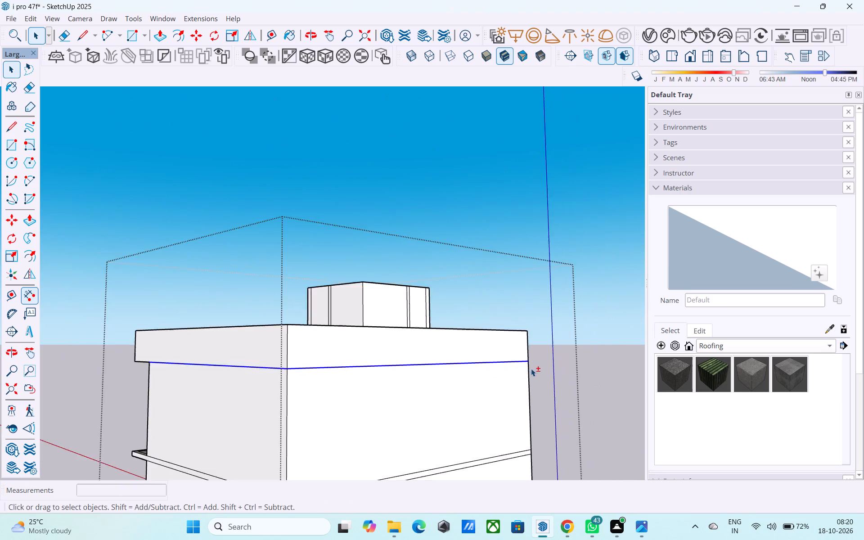
{"action": "scroll", "coordinate": [531, 369], "scroll_direction": "down", "scroll_amount": 5, "text": "shift"}
{"action": "scroll", "coordinate": [369, 390], "scroll_direction": "up", "scroll_amount": 2}
{"action": "key", "text": "m"}
{"action": "scroll", "coordinate": [376, 378], "scroll_direction": "up", "scroll_amount": 5}
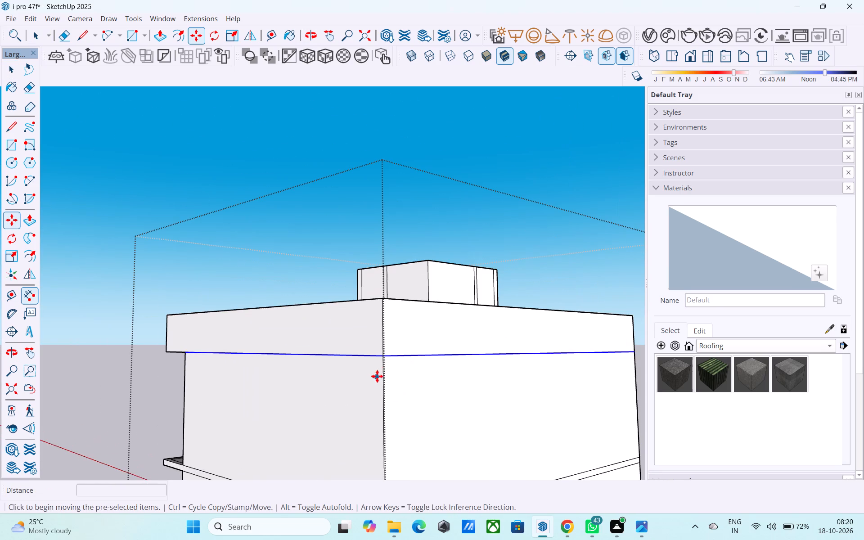
{"action": "left_click", "coordinate": [386, 360]}
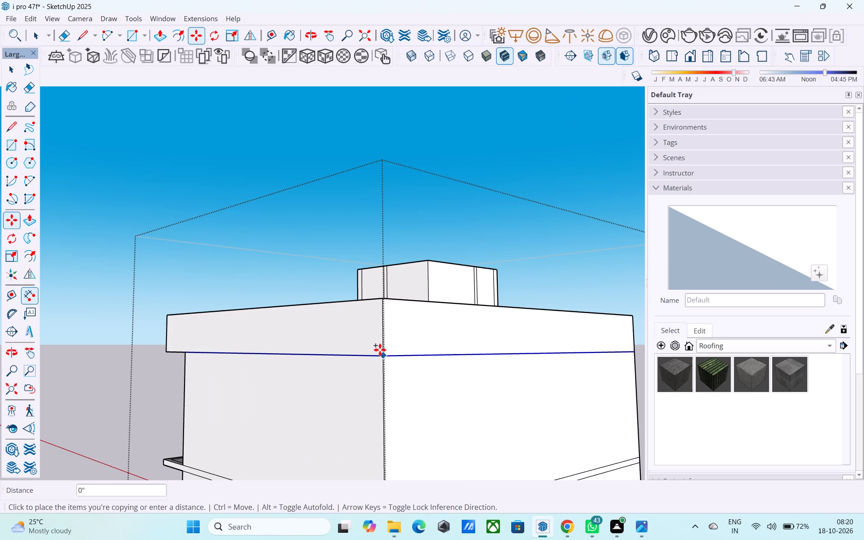
{"action": "type", "text": "6\""}
{"action": "key", "text": "Return"}
Draw a line continuing the raised parapet line across the overhanging end to the parapet's outer corner edge.
{"action": "scroll", "coordinate": [380, 346], "scroll_direction": "down", "scroll_amount": 3}
{"action": "middle_click_drag", "start_coordinate": [380, 346], "coordinate": [660, 413]}
{"action": "scroll", "coordinate": [395, 388], "scroll_direction": "up", "scroll_amount": 3}
{"action": "scroll", "coordinate": [279, 418], "scroll_direction": "up", "scroll_amount": 3}
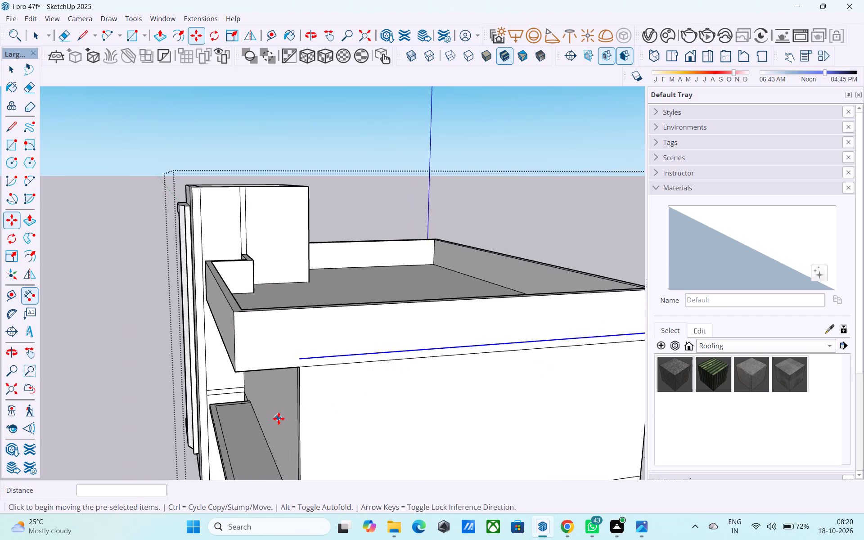
{"action": "scroll", "coordinate": [282, 413], "scroll_direction": "up", "scroll_amount": 1}
{"action": "scroll", "coordinate": [288, 410], "scroll_direction": "down", "scroll_amount": 5}
{"action": "scroll", "coordinate": [322, 318], "scroll_direction": "down", "scroll_amount": 6}
{"action": "scroll", "coordinate": [315, 349], "scroll_direction": "up", "scroll_amount": 4}
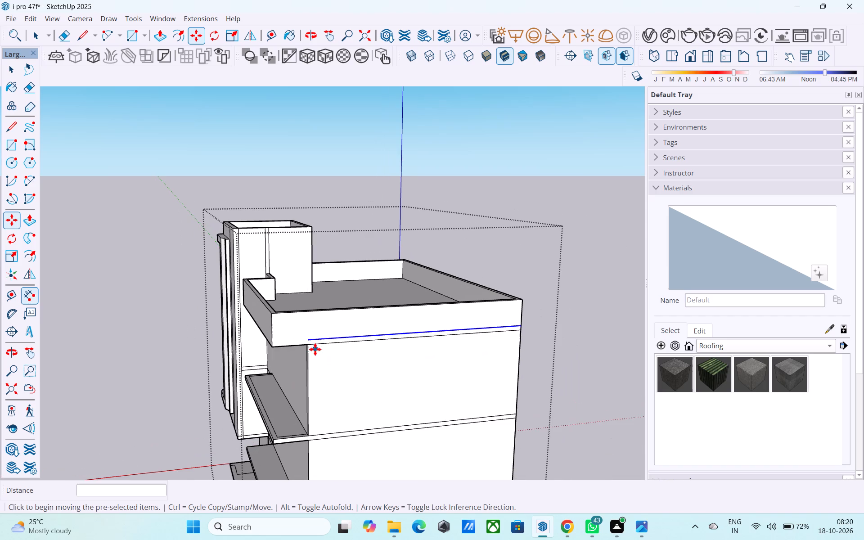
{"action": "middle_click_drag", "start_coordinate": [315, 349], "coordinate": [353, 347]}
{"action": "scroll", "coordinate": [374, 333], "scroll_direction": "up", "scroll_amount": 5}
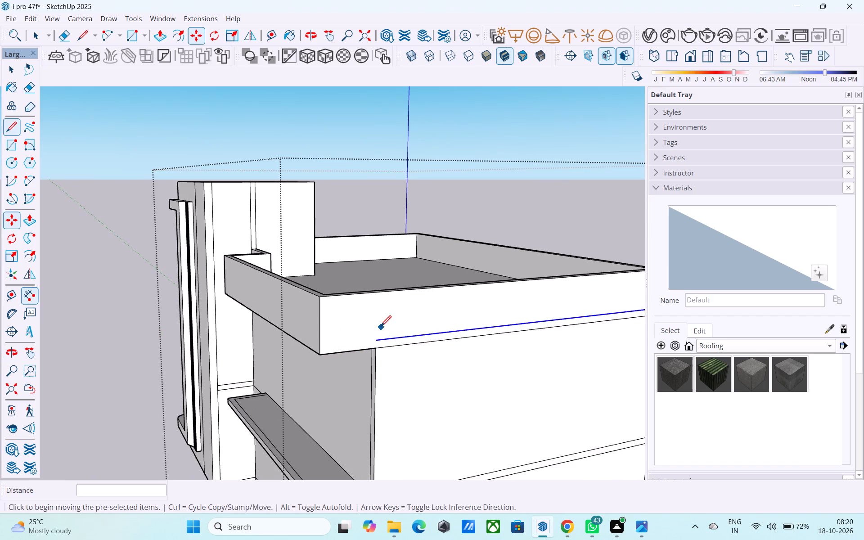
{"action": "key", "text": "l"}
{"action": "scroll", "coordinate": [383, 326], "scroll_direction": "up", "scroll_amount": 5}
{"action": "left_click", "coordinate": [372, 350]}
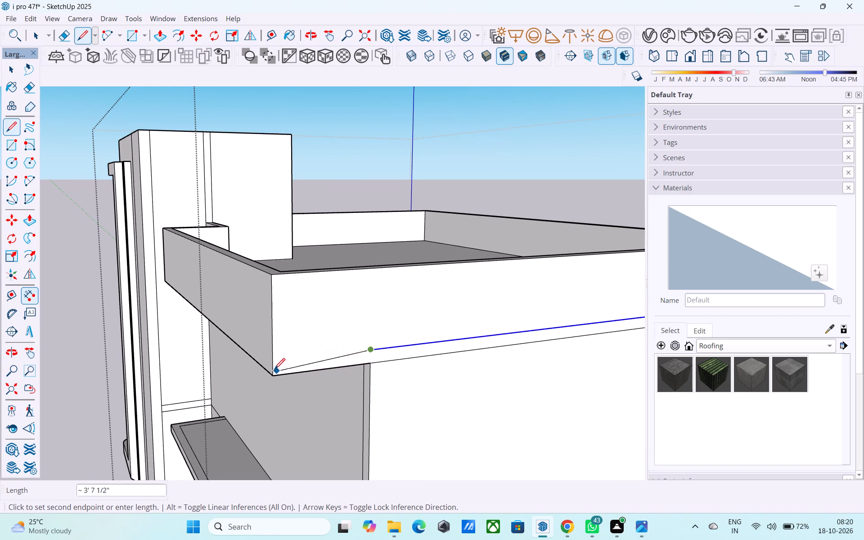
{"action": "left_click", "coordinate": [272, 362]}
{"action": "scroll", "coordinate": [274, 297], "scroll_direction": "down", "scroll_amount": 10}
{"action": "scroll", "coordinate": [296, 416], "scroll_direction": "up", "scroll_amount": 3}
{"action": "scroll", "coordinate": [296, 417], "scroll_direction": "down", "scroll_amount": 3}
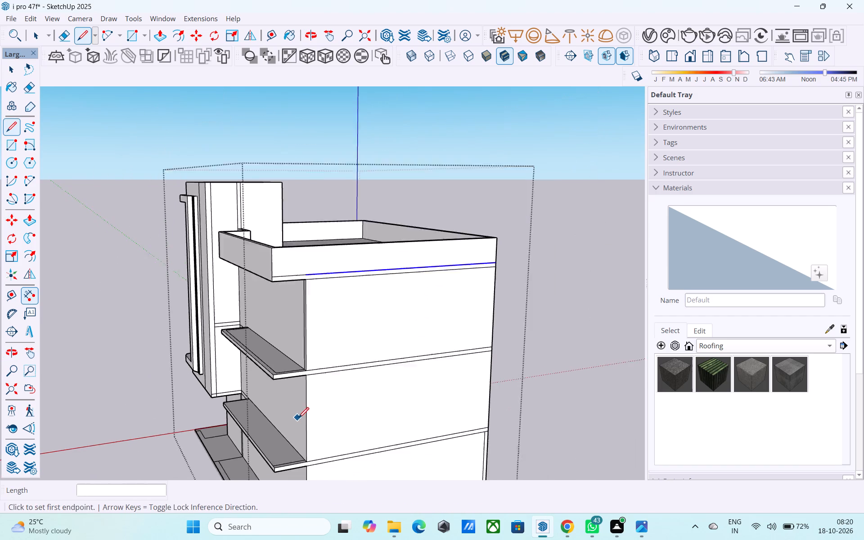
Draw an 18' line along the parapet of the wall beside the tower, from the raised line's corner end to the tower.
{"action": "scroll", "coordinate": [298, 419], "scroll_direction": "down", "scroll_amount": 2}
{"action": "middle_click_drag", "start_coordinate": [318, 373], "coordinate": [534, 373]}
{"action": "middle_click_drag", "start_coordinate": [534, 373], "coordinate": [202, 400], "text": "shift"}
{"action": "middle_click_drag", "start_coordinate": [225, 398], "coordinate": [256, 397], "text": "shift"}
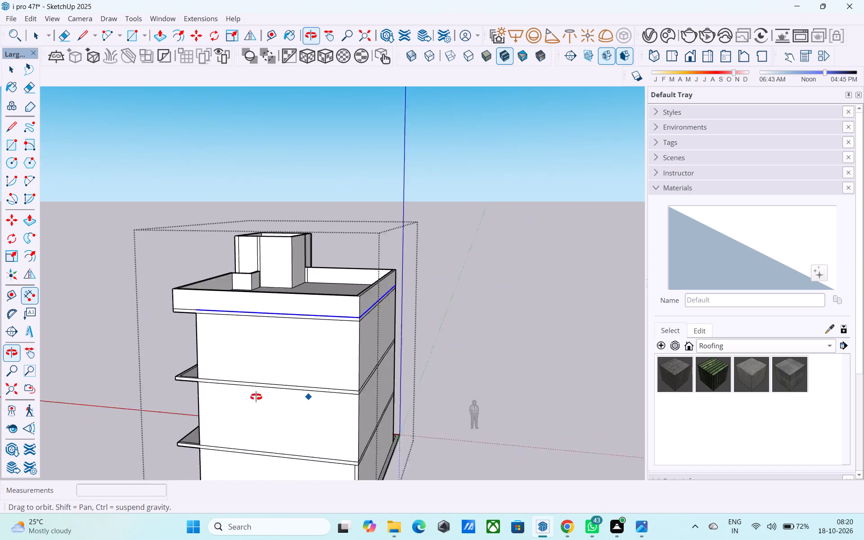
{"action": "middle_click_drag", "start_coordinate": [256, 397], "coordinate": [113, 397], "text": "shift"}
{"action": "middle_click_drag", "start_coordinate": [264, 385], "coordinate": [93, 388], "text": "shift"}
{"action": "middle_click_drag", "start_coordinate": [274, 337], "coordinate": [337, 390], "text": "shift"}
{"action": "scroll", "coordinate": [449, 355], "scroll_direction": "up", "scroll_amount": 5}
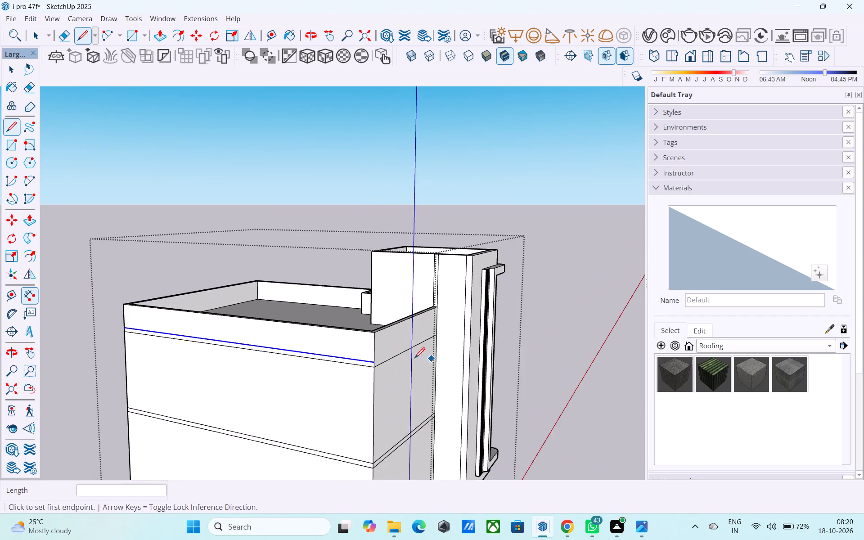
{"action": "scroll", "coordinate": [414, 359], "scroll_direction": "up", "scroll_amount": 6}
{"action": "left_click", "coordinate": [341, 364]}
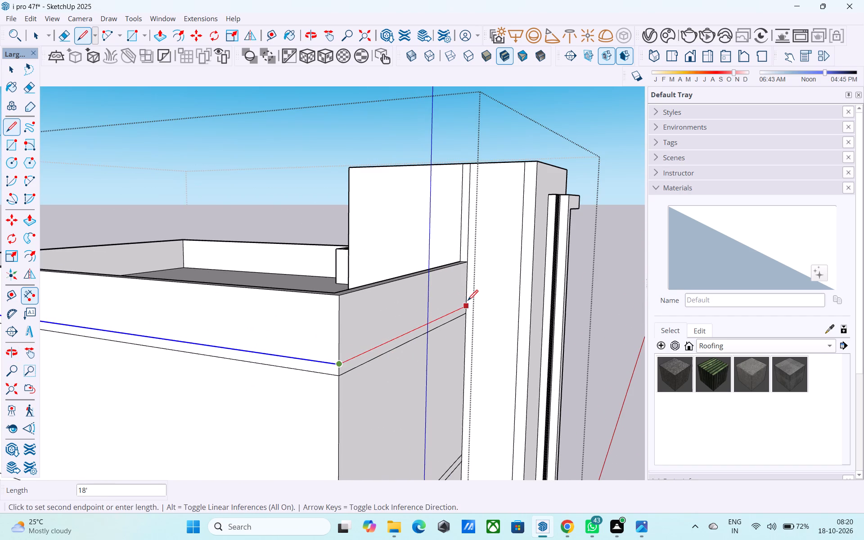
{"action": "left_click", "coordinate": [468, 301]}
Examine the parapet band, the projecting ledges and the floor lines on the facade beside the tower.
{"action": "scroll", "coordinate": [464, 305], "scroll_direction": "down", "scroll_amount": 6}
{"action": "middle_click_drag", "start_coordinate": [367, 345], "coordinate": [614, 343]}
{"action": "middle_click_drag", "start_coordinate": [575, 343], "coordinate": [664, 307]}
{"action": "scroll", "coordinate": [612, 312], "scroll_direction": "down", "scroll_amount": 4}
{"action": "middle_click_drag", "start_coordinate": [466, 330], "coordinate": [616, 353]}
{"action": "scroll", "coordinate": [542, 382], "scroll_direction": "down", "scroll_amount": 1}
{"action": "middle_click_drag", "start_coordinate": [529, 391], "coordinate": [564, 264], "text": "shift"}
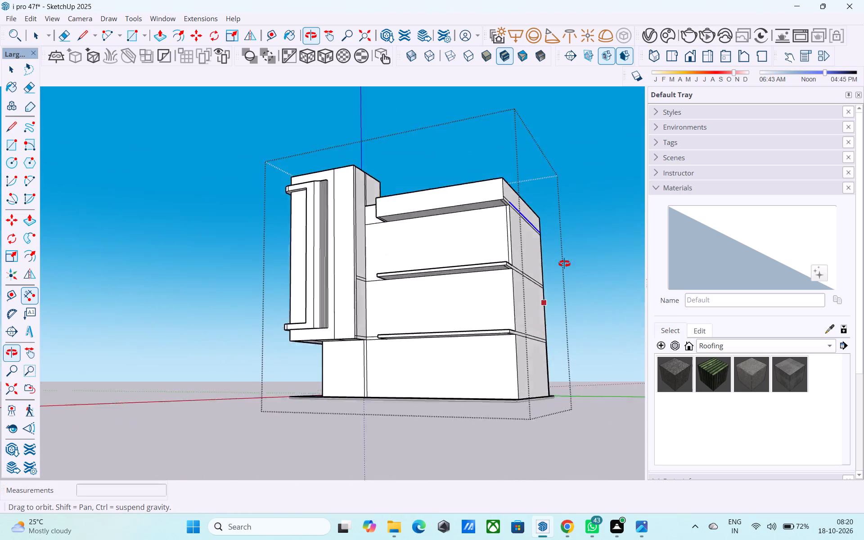
{"action": "middle_click_drag", "start_coordinate": [564, 264], "coordinate": [567, 264], "text": "shift"}
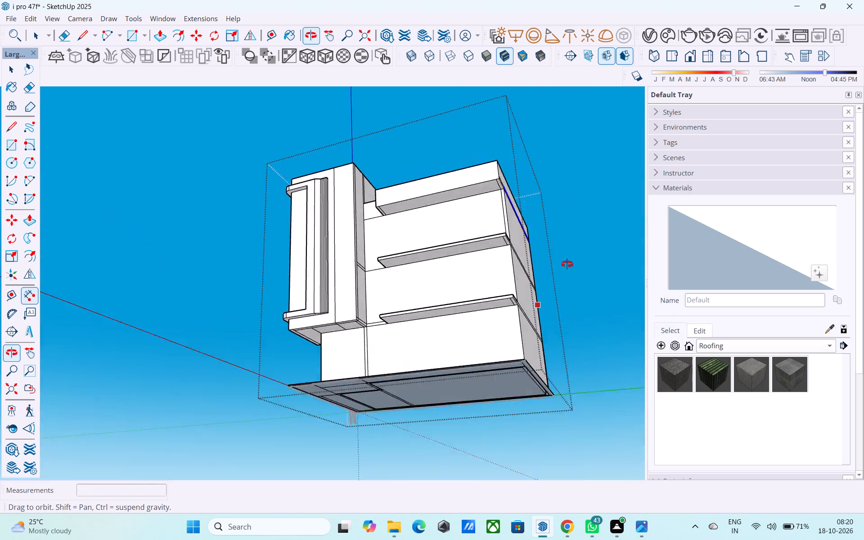
{"action": "middle_click_drag", "start_coordinate": [567, 264], "coordinate": [577, 373], "text": "shift"}
{"action": "middle_click_drag", "start_coordinate": [558, 370], "coordinate": [594, 355], "text": "shift"}
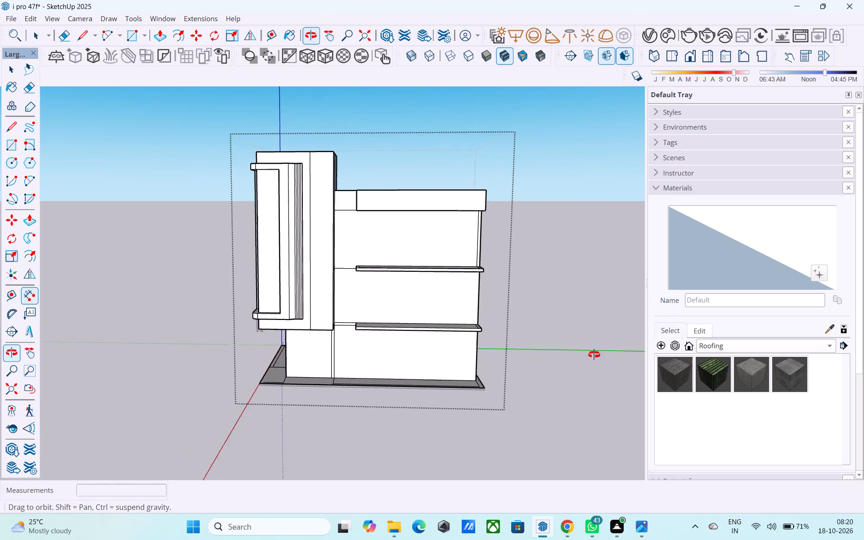
{"action": "middle_click_drag", "start_coordinate": [594, 355], "coordinate": [595, 354], "text": "shift"}
{"action": "scroll", "coordinate": [455, 333], "scroll_direction": "up", "scroll_amount": 7}
{"action": "middle_click_drag", "start_coordinate": [312, 319], "coordinate": [352, 353], "text": "shift"}
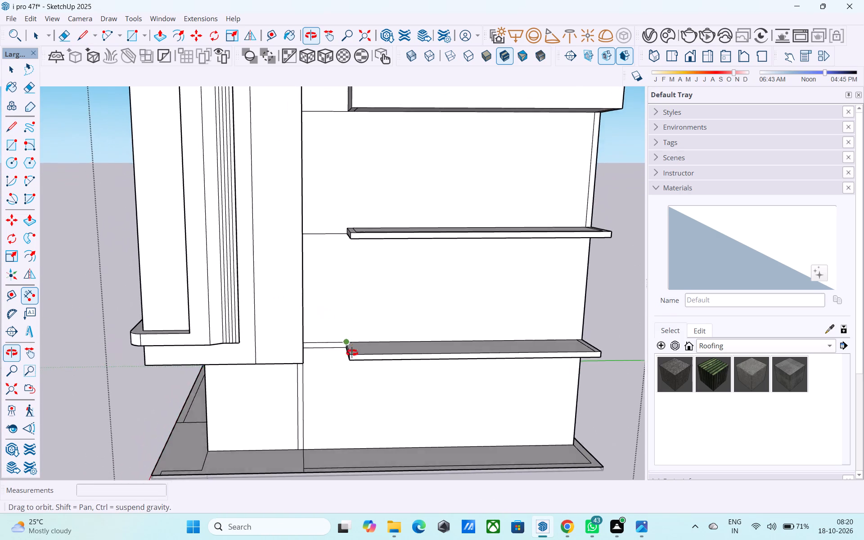
Copy the lower ledge's tower-side end edge 6" inward across the top of the ledge.
{"action": "middle_click_drag", "start_coordinate": [352, 353], "coordinate": [326, 370], "text": "shift"}
{"action": "scroll", "coordinate": [326, 370], "scroll_direction": "up", "scroll_amount": 6}
{"action": "key", "text": "space"}
{"action": "scroll", "coordinate": [313, 355], "scroll_direction": "up", "scroll_amount": 2}
{"action": "middle_click_drag", "start_coordinate": [314, 355], "coordinate": [346, 356]}
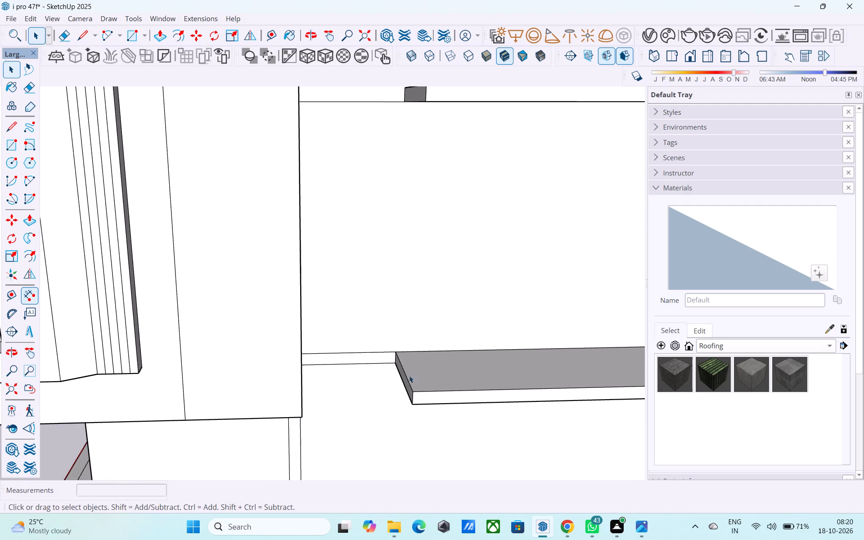
{"action": "left_click", "coordinate": [407, 378]}
{"action": "key", "text": "m"}
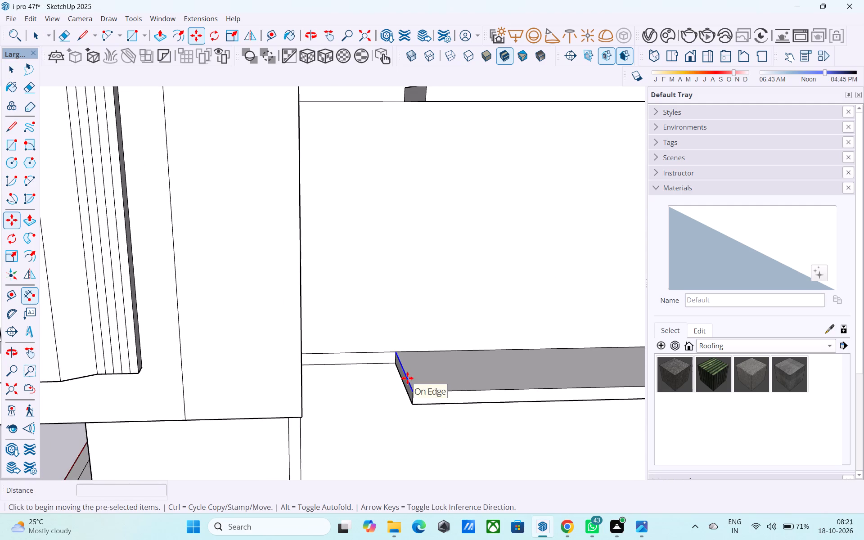
{"action": "scroll", "coordinate": [416, 417], "scroll_direction": "up", "scroll_amount": 3}
{"action": "left_click", "coordinate": [412, 377]}
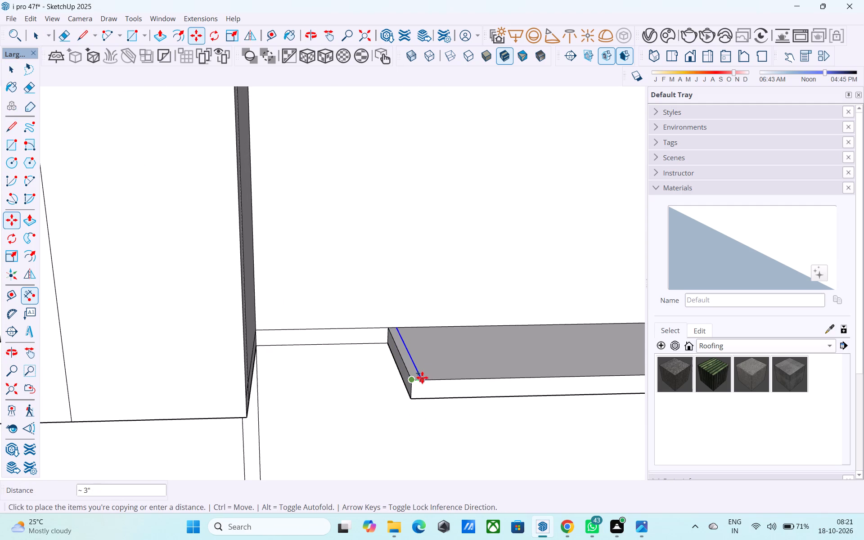
{"action": "type", "text": "6\""}
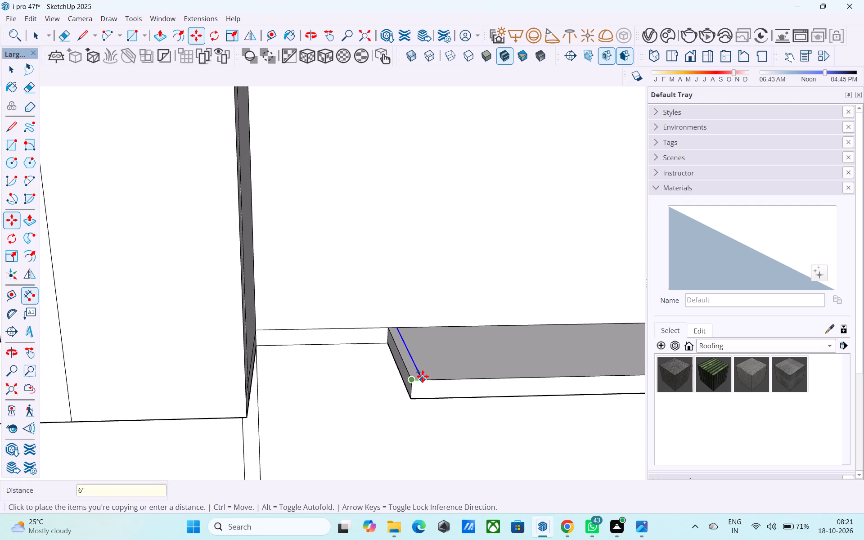
{"action": "key", "text": "Return"}
Push/Pull the narrow end strip of the lower ledge upward to a height of 1.5'.
{"action": "key", "text": "space"}
{"action": "left_click", "coordinate": [422, 369]}
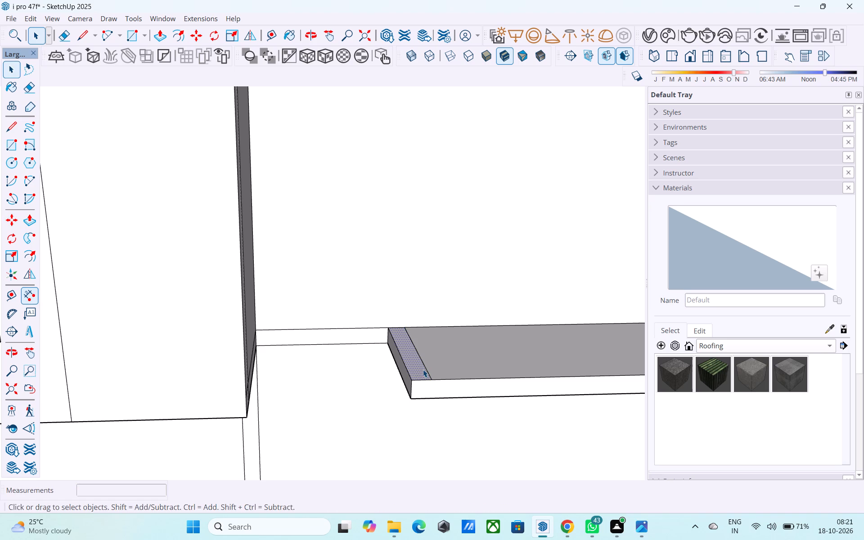
{"action": "key", "text": "p"}
{"action": "left_click", "coordinate": [423, 369]}
{"action": "type", "text": "3'"}
{"action": "key", "text": "Return"}
{"action": "scroll", "coordinate": [423, 338], "scroll_direction": "down", "scroll_amount": 1}
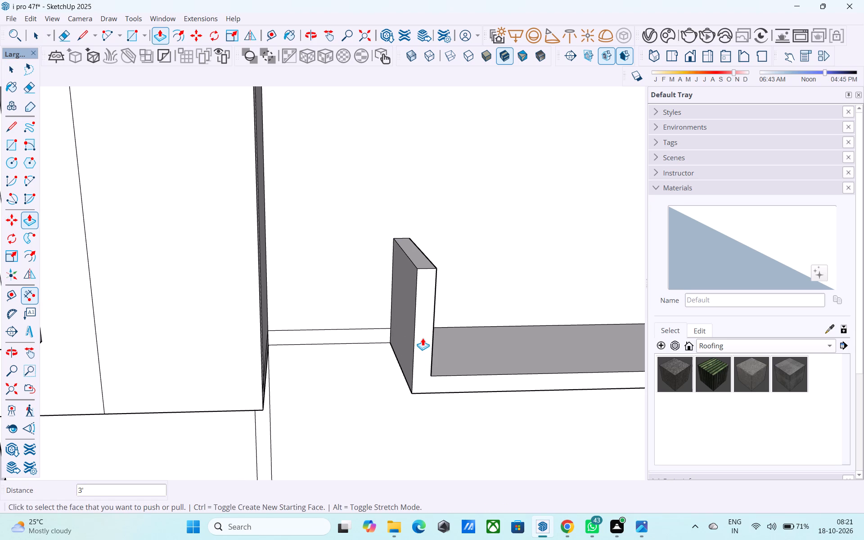
{"action": "type", "text": "2'"}
{"action": "key", "text": "Return"}
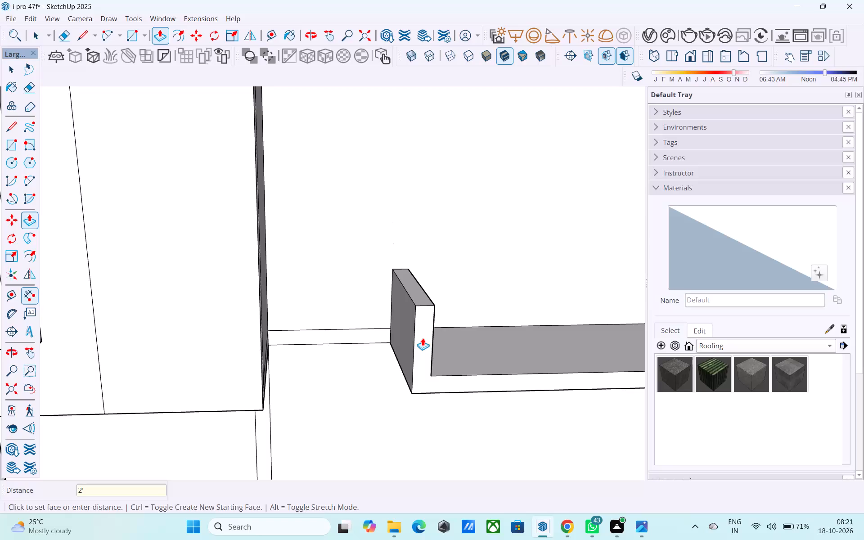
{"action": "type", "text": "1.5'"}
{"action": "key", "text": "Return"}
{"action": "key", "text": "space"}
Copy the outer vertical edge on the raised end wall's inner face 6" toward the building.
{"action": "middle_click_drag", "start_coordinate": [462, 344], "coordinate": [404, 347]}
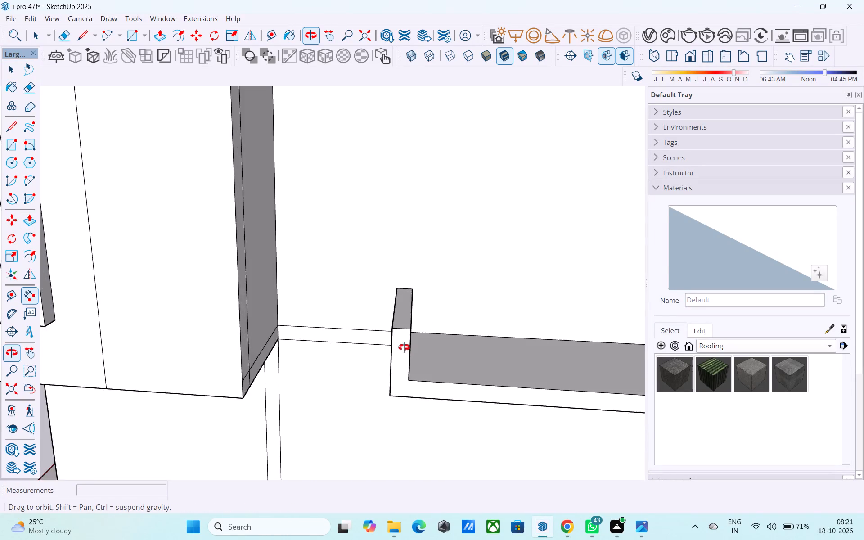
{"action": "middle_click_drag", "start_coordinate": [404, 347], "coordinate": [376, 343]}
{"action": "middle_click_drag", "start_coordinate": [405, 371], "coordinate": [294, 380]}
{"action": "middle_click_drag", "start_coordinate": [413, 420], "coordinate": [330, 396]}
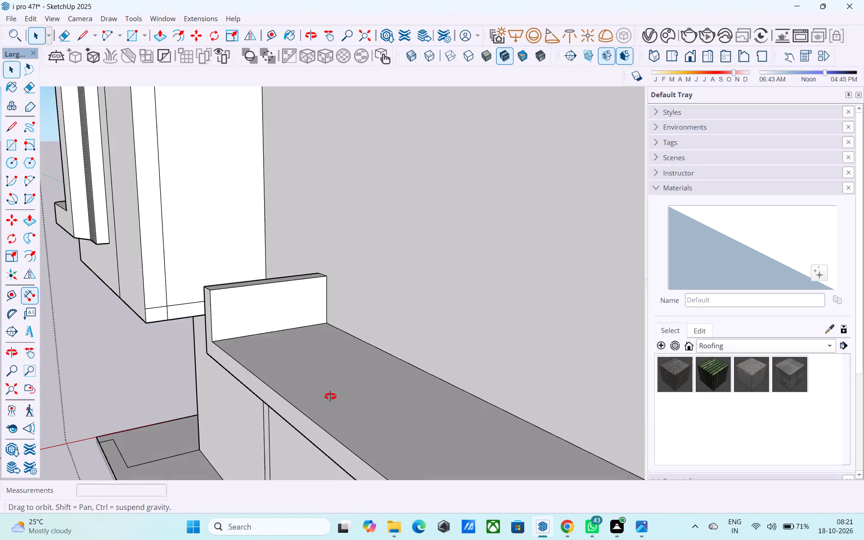
{"action": "middle_click_drag", "start_coordinate": [330, 396], "coordinate": [330, 396]}
{"action": "left_click", "coordinate": [203, 300]}
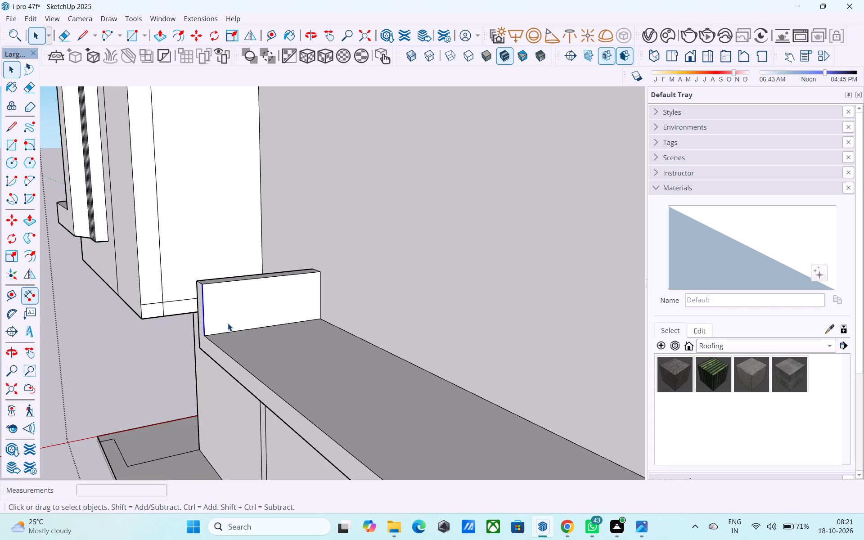
{"action": "key", "text": "m"}
{"action": "left_click", "coordinate": [204, 286]}
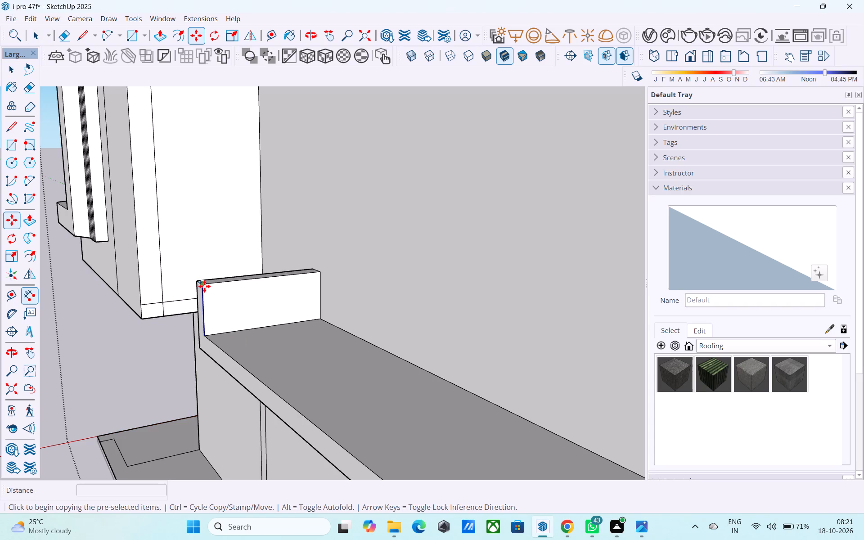
{"action": "left_click", "coordinate": [225, 288]}
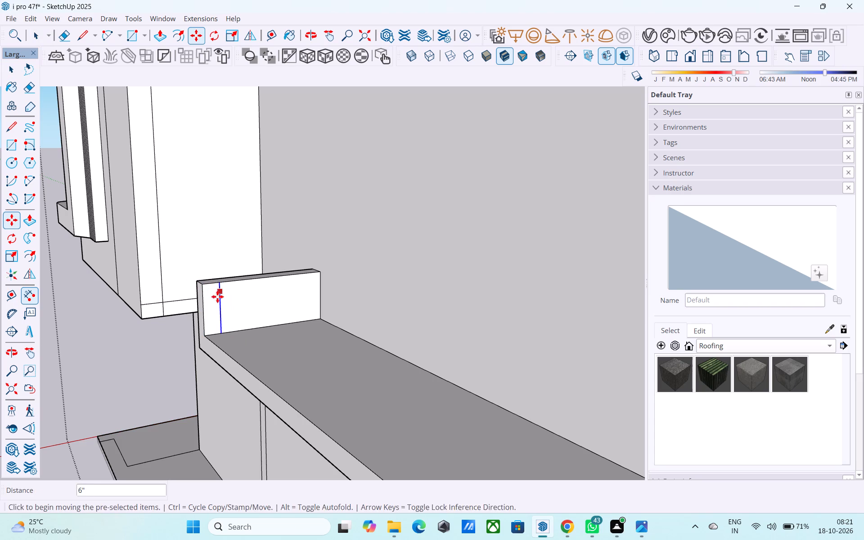
Extrude the 6" strip on the end wall along the lower ledge's front edge to the ledge's far end.
{"action": "key", "text": "space"}
{"action": "left_click", "coordinate": [215, 297]}
{"action": "key", "text": "p"}
{"action": "left_click", "coordinate": [215, 297]}
{"action": "scroll", "coordinate": [218, 300], "scroll_direction": "down", "scroll_amount": 14}
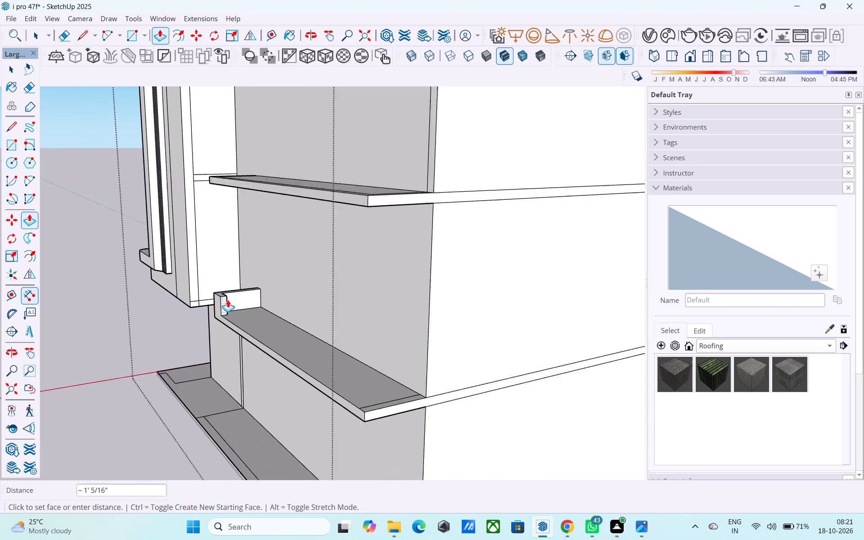
{"action": "scroll", "coordinate": [326, 357], "scroll_direction": "up", "scroll_amount": 4}
{"action": "left_click", "coordinate": [346, 394]}
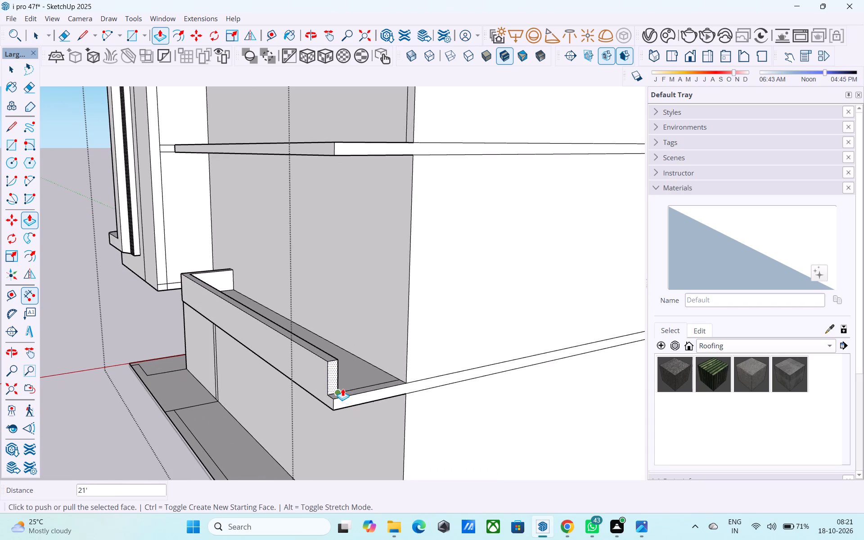
{"action": "scroll", "coordinate": [342, 388], "scroll_direction": "up", "scroll_amount": 4}
{"action": "left_click", "coordinate": [336, 378]}
{"action": "left_click", "coordinate": [347, 398]}
Draw a vertical line on the front railing wall's inner face, from the far-end strip line up to its top edge.
{"action": "middle_click_drag", "start_coordinate": [347, 393], "coordinate": [179, 391]}
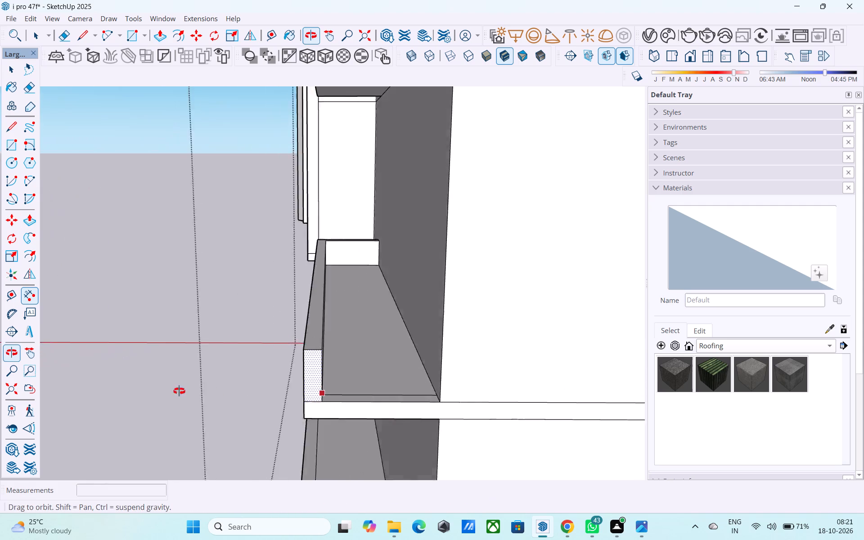
{"action": "middle_click_drag", "start_coordinate": [179, 391], "coordinate": [130, 375]}
{"action": "scroll", "coordinate": [269, 383], "scroll_direction": "up", "scroll_amount": 2}
{"action": "key", "text": "space"}
{"action": "middle_click_drag", "start_coordinate": [352, 396], "coordinate": [323, 398]}
{"action": "key", "text": "l"}
{"action": "scroll", "coordinate": [326, 396], "scroll_direction": "up", "scroll_amount": 2}
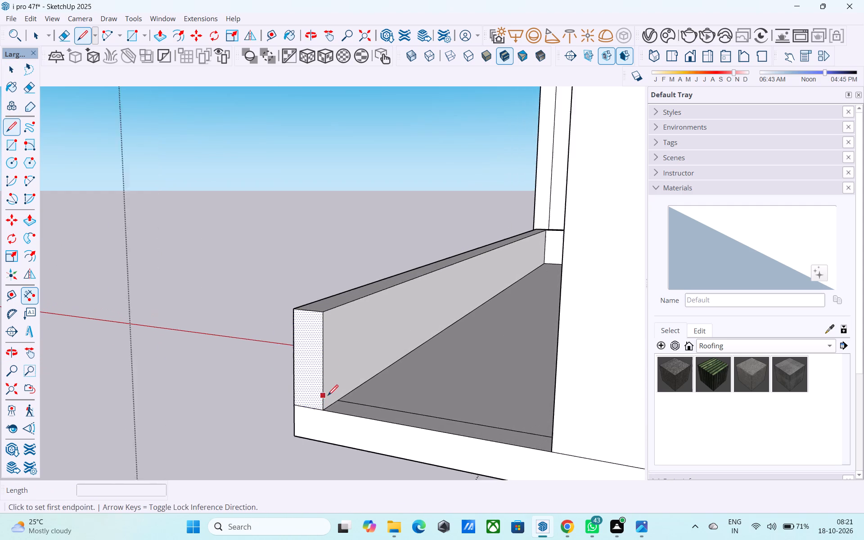
{"action": "scroll", "coordinate": [328, 396], "scroll_direction": "up", "scroll_amount": 2}
{"action": "left_click", "coordinate": [340, 401]}
{"action": "left_click", "coordinate": [345, 286]}
{"action": "key", "text": "space"}
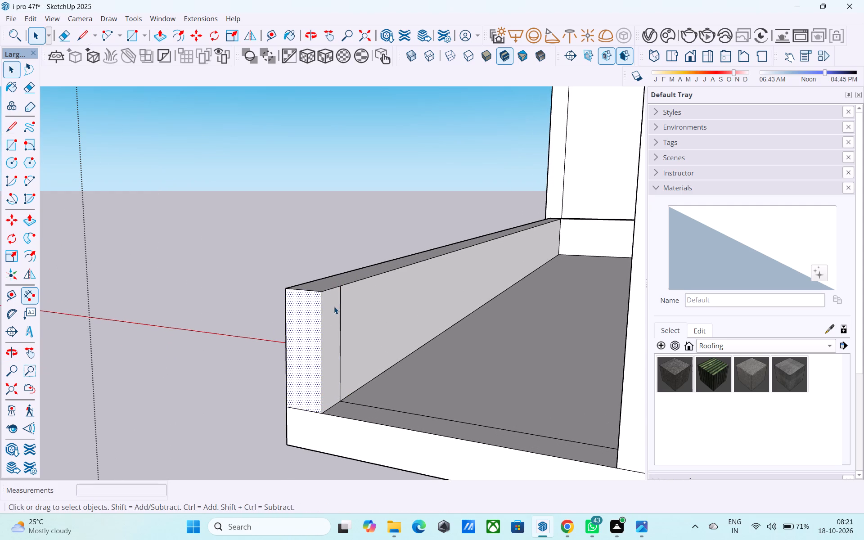
Extrude the narrow strip at the railing's far end across the ledge to the building wall.
{"action": "left_click", "coordinate": [334, 307]}
{"action": "key", "text": "p"}
{"action": "left_click", "coordinate": [333, 307]}
{"action": "middle_click_drag", "start_coordinate": [344, 314], "coordinate": [495, 345]}
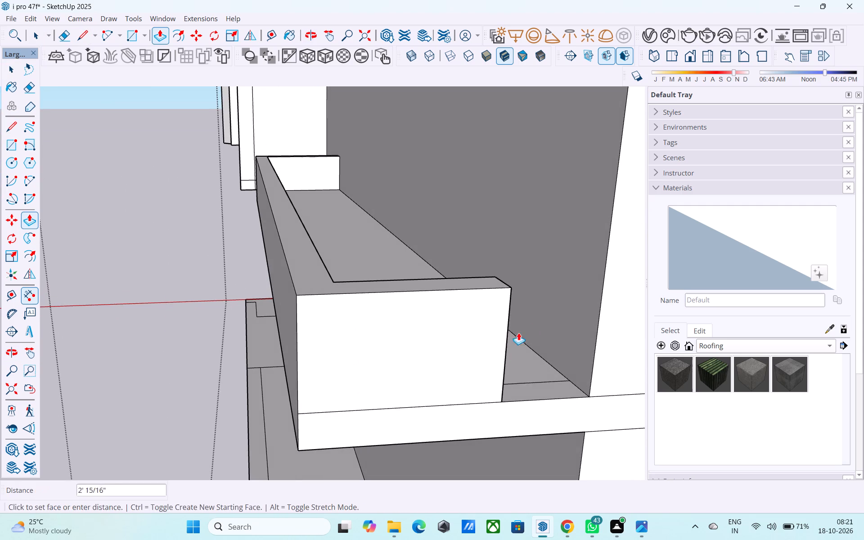
{"action": "left_click", "coordinate": [606, 255]}
Push/Pull the U-shaped border strip of the upper ledge 1.5' upward to form its railing wall.
{"action": "scroll", "coordinate": [552, 295], "scroll_direction": "down", "scroll_amount": 14}
{"action": "middle_click_drag", "start_coordinate": [333, 387], "coordinate": [412, 402]}
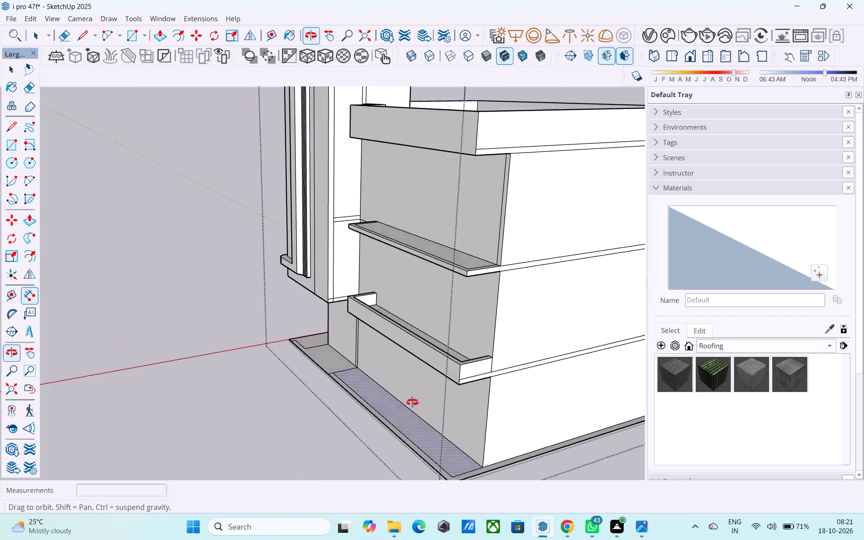
{"action": "middle_click_drag", "start_coordinate": [412, 402], "coordinate": [376, 425]}
{"action": "scroll", "coordinate": [378, 410], "scroll_direction": "up", "scroll_amount": 3}
{"action": "key", "text": "space"}
{"action": "middle_click_drag", "start_coordinate": [383, 378], "coordinate": [364, 322]}
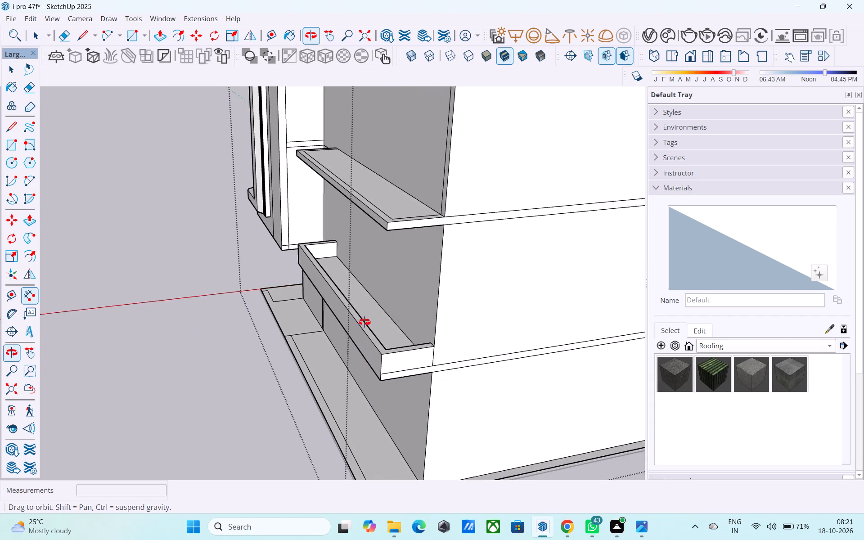
{"action": "middle_click_drag", "start_coordinate": [364, 322], "coordinate": [362, 364]}
{"action": "scroll", "coordinate": [406, 345], "scroll_direction": "up", "scroll_amount": 3}
{"action": "middle_click_drag", "start_coordinate": [404, 351], "coordinate": [405, 360], "text": "shift"}
{"action": "scroll", "coordinate": [397, 360], "scroll_direction": "up", "scroll_amount": 3}
{"action": "left_click", "coordinate": [374, 366]}
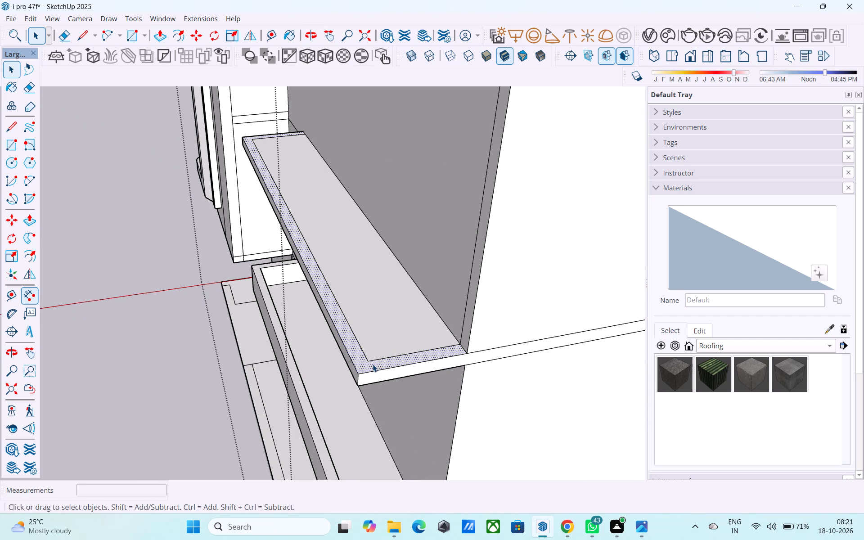
{"action": "key", "text": "p"}
{"action": "left_click", "coordinate": [373, 364]}
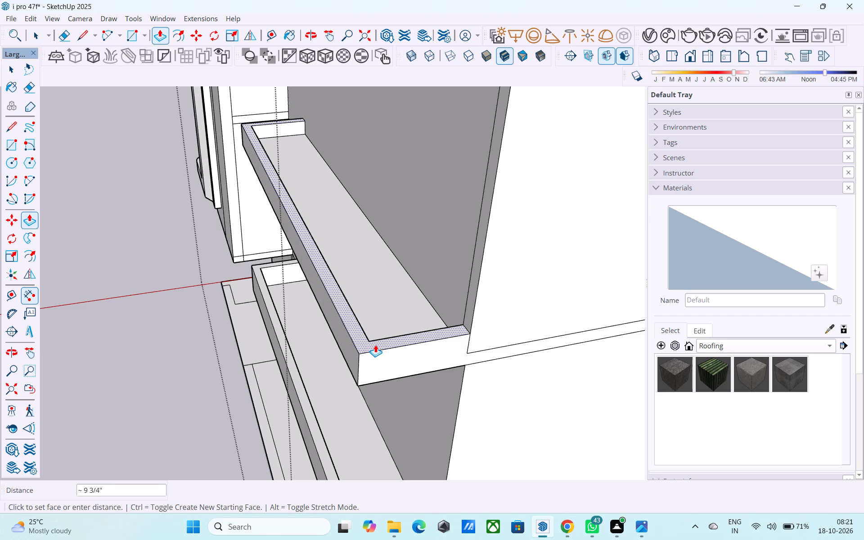
{"action": "type", "text": "1.5'"}
{"action": "key", "text": "Return"}
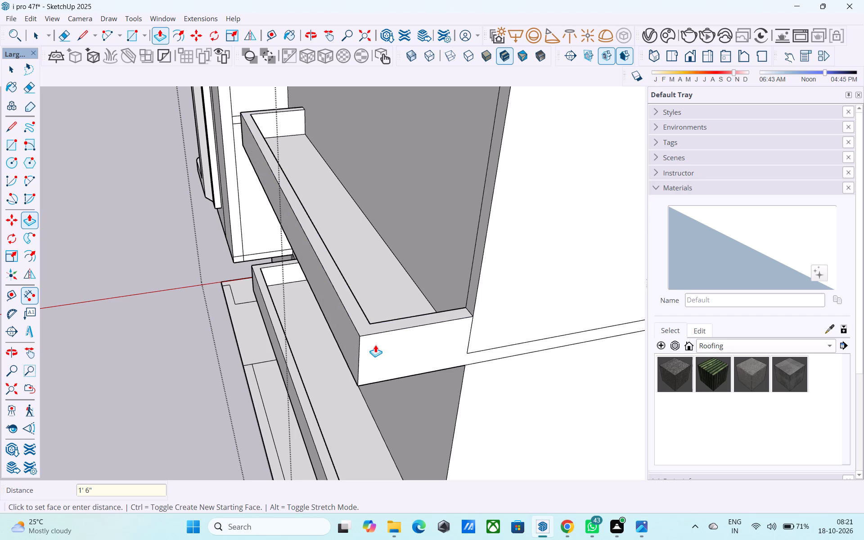
Examine the two railed ledges and the parapet on the facade beside the tower.
{"action": "scroll", "coordinate": [380, 310], "scroll_direction": "down", "scroll_amount": 11}
{"action": "middle_click_drag", "start_coordinate": [334, 325], "coordinate": [371, 229]}
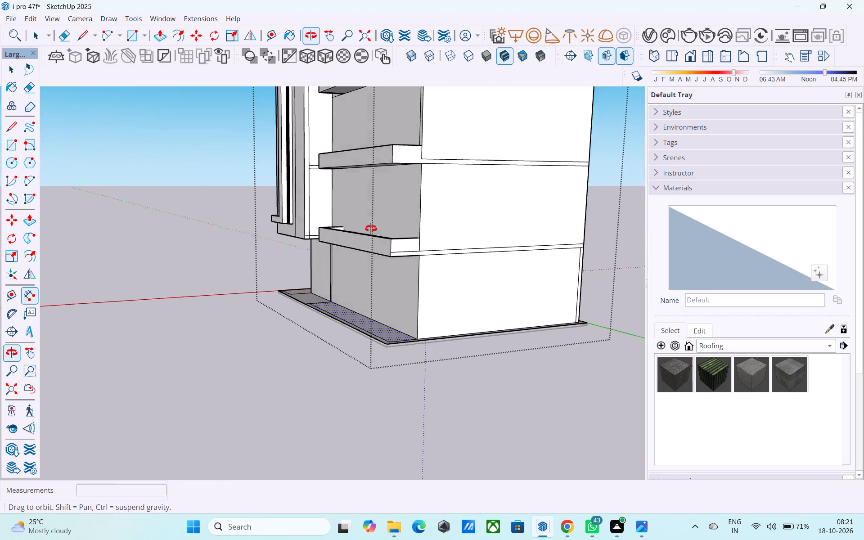
{"action": "middle_click_drag", "start_coordinate": [371, 229], "coordinate": [378, 256]}
{"action": "scroll", "coordinate": [378, 256], "scroll_direction": "down", "scroll_amount": 4}
{"action": "middle_click_drag", "start_coordinate": [372, 265], "coordinate": [546, 249]}
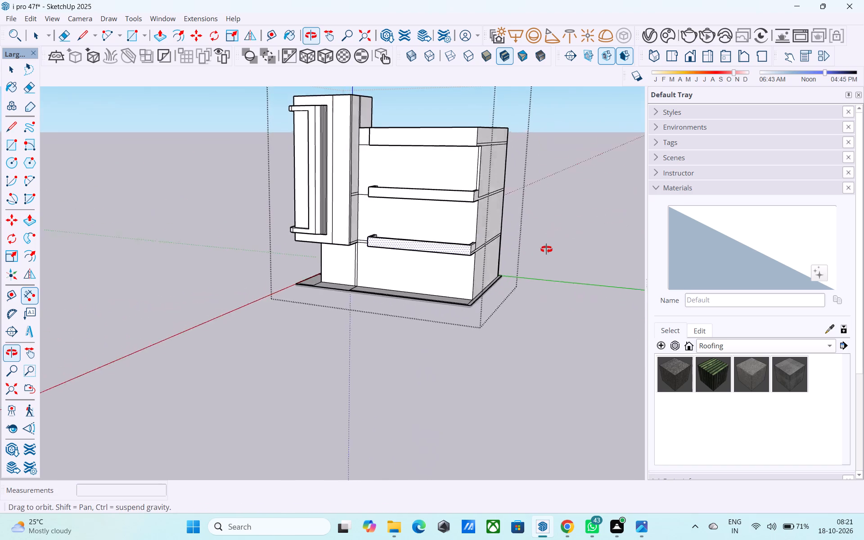
{"action": "middle_click_drag", "start_coordinate": [546, 249], "coordinate": [560, 249]}
{"action": "scroll", "coordinate": [441, 181], "scroll_direction": "up", "scroll_amount": 4}
{"action": "middle_click_drag", "start_coordinate": [355, 219], "coordinate": [490, 226]}
{"action": "scroll", "coordinate": [218, 294], "scroll_direction": "down", "scroll_amount": 3}
{"action": "scroll", "coordinate": [352, 212], "scroll_direction": "up", "scroll_amount": 3}
{"action": "scroll", "coordinate": [400, 187], "scroll_direction": "up", "scroll_amount": 7}
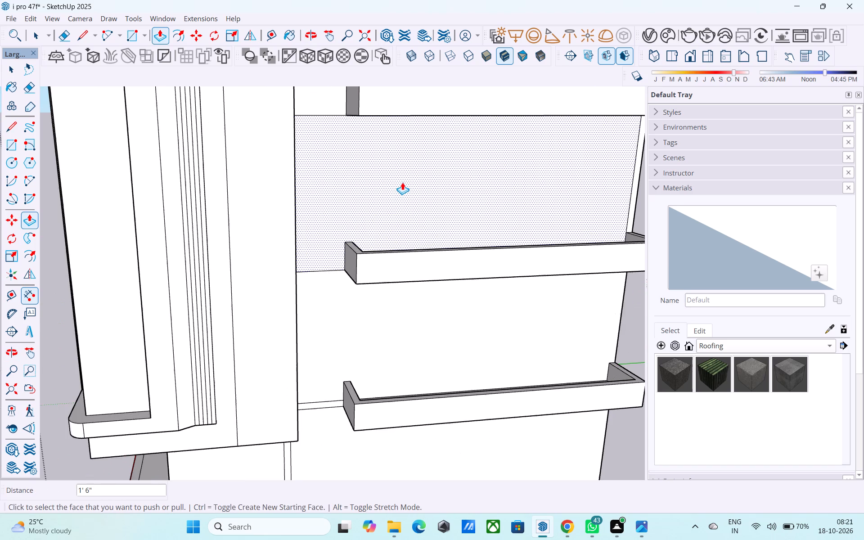
{"action": "middle_click_drag", "start_coordinate": [402, 182], "coordinate": [385, 172]}
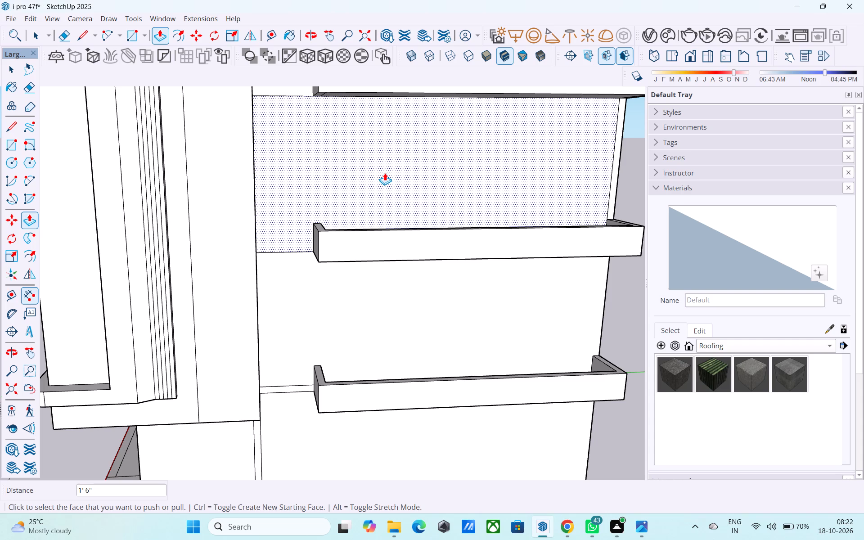
{"action": "scroll", "coordinate": [260, 309], "scroll_direction": "down", "scroll_amount": 2}
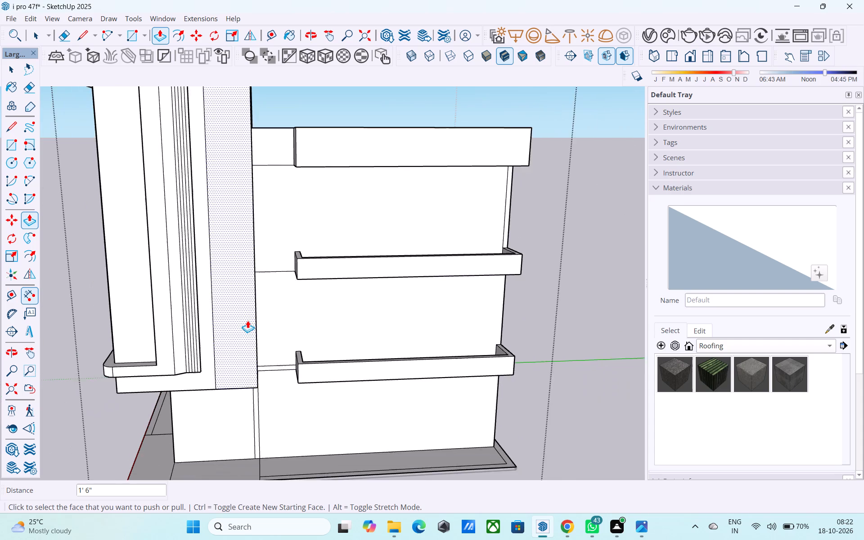
{"action": "scroll", "coordinate": [247, 320], "scroll_direction": "down", "scroll_amount": 4}
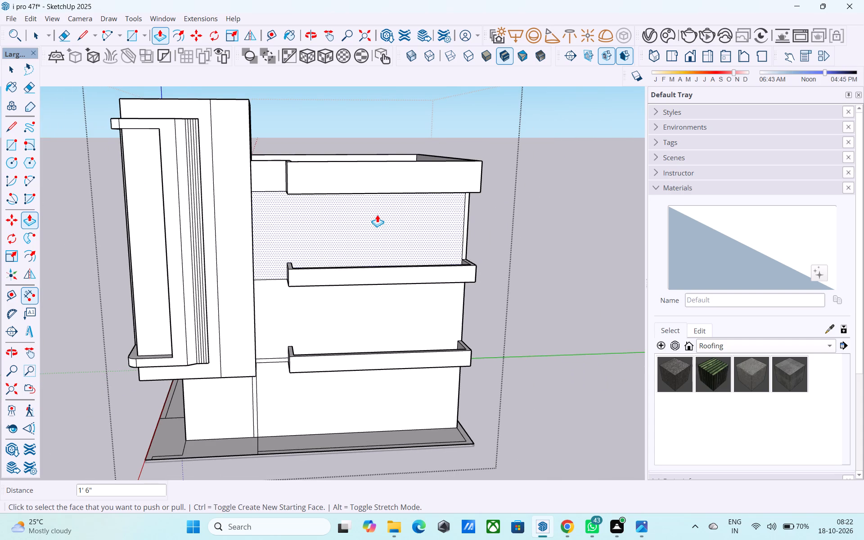
Draw a 24' 6" vertical line from the midpoint of the parapet's front top edge down to the lower railing's bottom edge.
{"action": "middle_click_drag", "start_coordinate": [377, 213], "coordinate": [346, 220]}
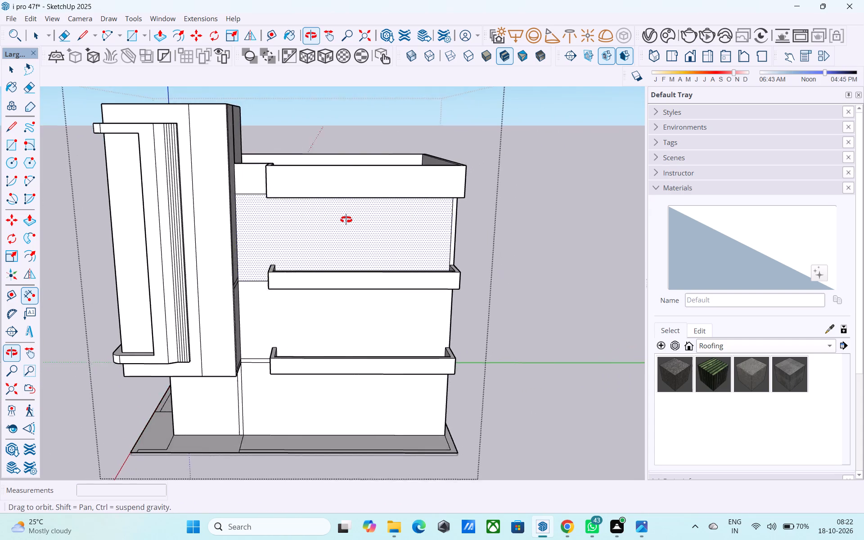
{"action": "middle_click_drag", "start_coordinate": [346, 220], "coordinate": [346, 258]}
{"action": "scroll", "coordinate": [346, 258], "scroll_direction": "up", "scroll_amount": 3}
{"action": "key", "text": "l"}
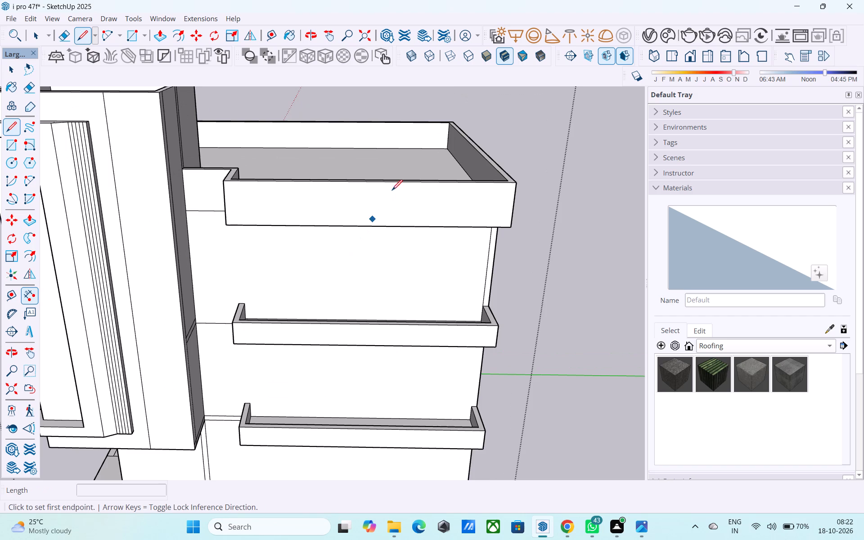
{"action": "left_click", "coordinate": [371, 182]}
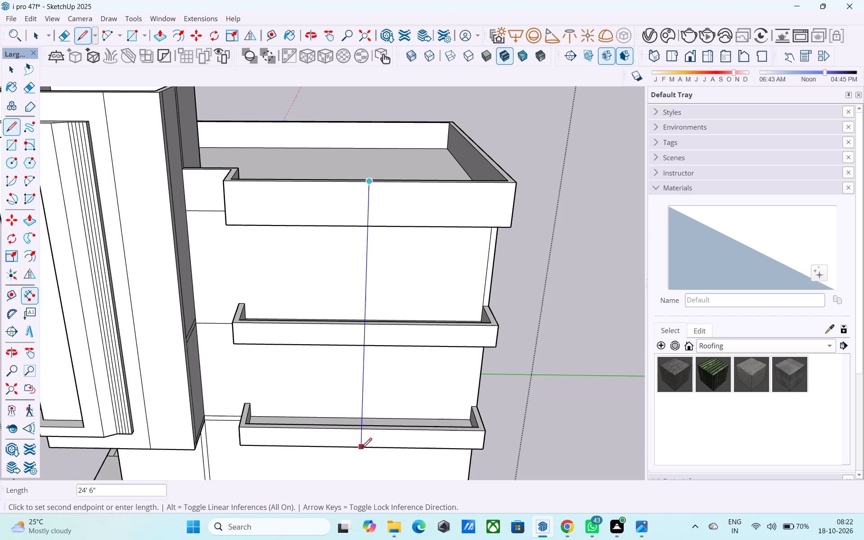
{"action": "scroll", "coordinate": [360, 450], "scroll_direction": "up", "scroll_amount": 1}
{"action": "middle_click_drag", "start_coordinate": [360, 450], "coordinate": [419, 402]}
{"action": "scroll", "coordinate": [440, 382], "scroll_direction": "up", "scroll_amount": 4}
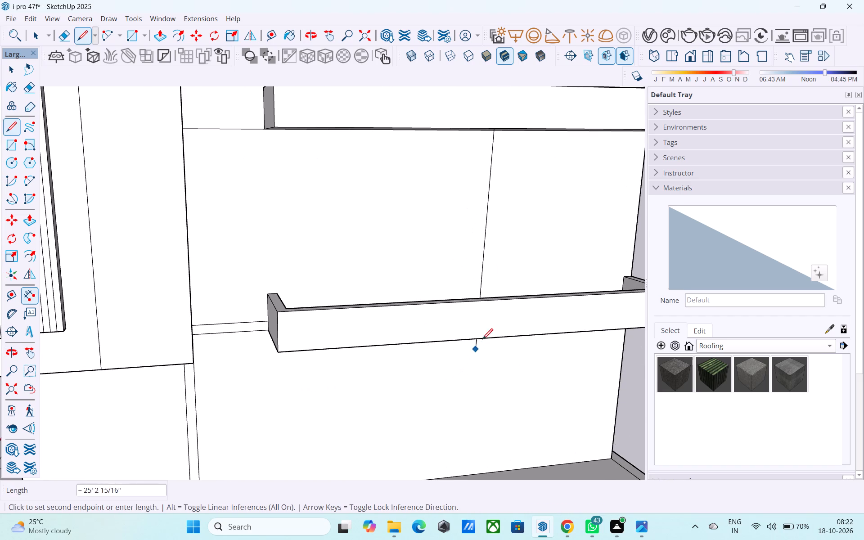
{"action": "scroll", "coordinate": [490, 339], "scroll_direction": "up", "scroll_amount": 4}
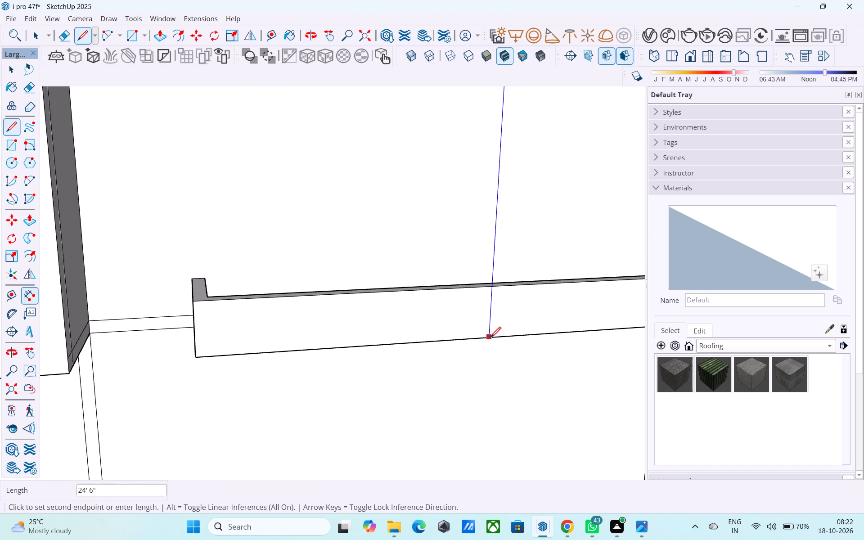
{"action": "scroll", "coordinate": [490, 338], "scroll_direction": "up", "scroll_amount": 6}
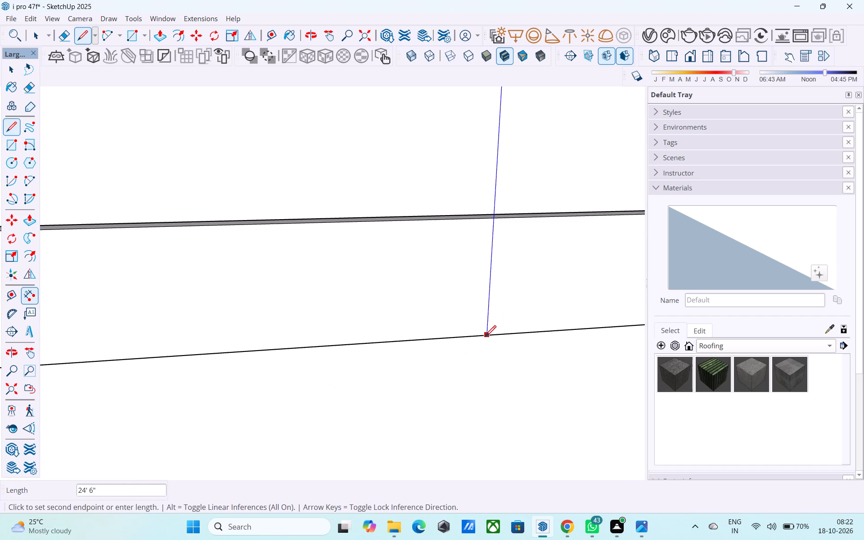
{"action": "left_click", "coordinate": [486, 336]}
{"action": "scroll", "coordinate": [421, 414], "scroll_direction": "down", "scroll_amount": 16}
{"action": "middle_click_drag", "start_coordinate": [421, 423], "coordinate": [405, 435]}
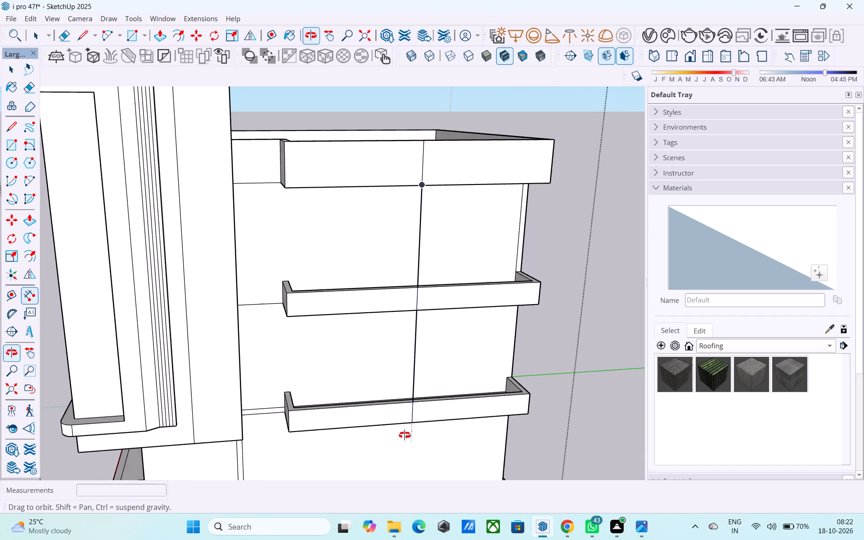
{"action": "middle_click_drag", "start_coordinate": [405, 435], "coordinate": [378, 439]}
{"action": "key", "text": "space"}
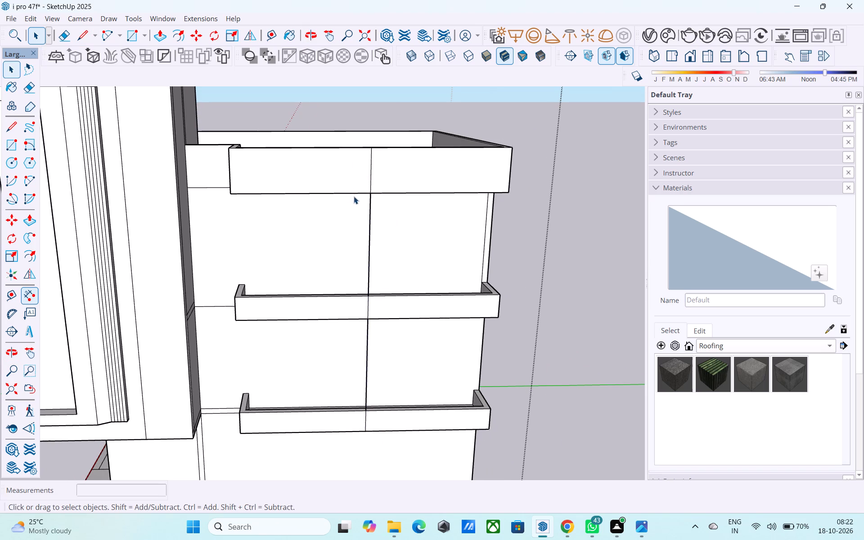
Draw a 6" line across the top of the upper railing's front wall, starting at the vertical centre line.
{"action": "middle_click_drag", "start_coordinate": [345, 211], "coordinate": [334, 220]}
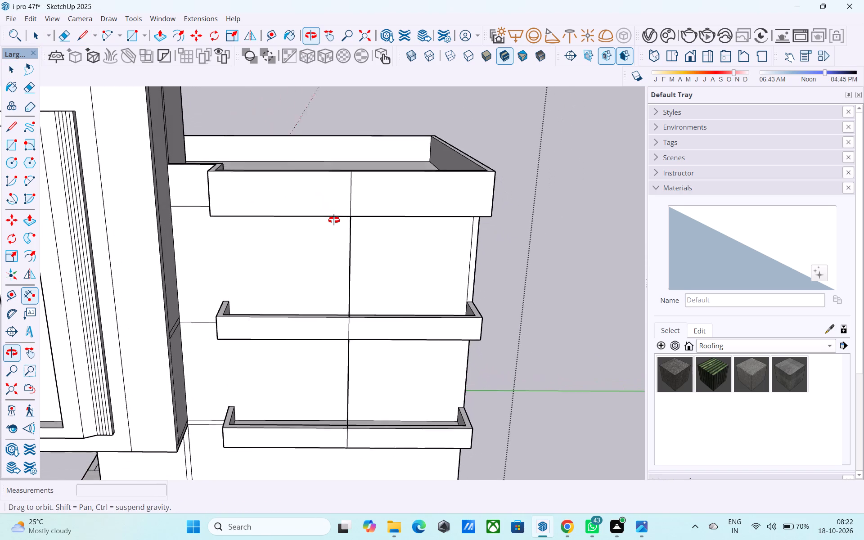
{"action": "middle_click_drag", "start_coordinate": [334, 220], "coordinate": [333, 218]}
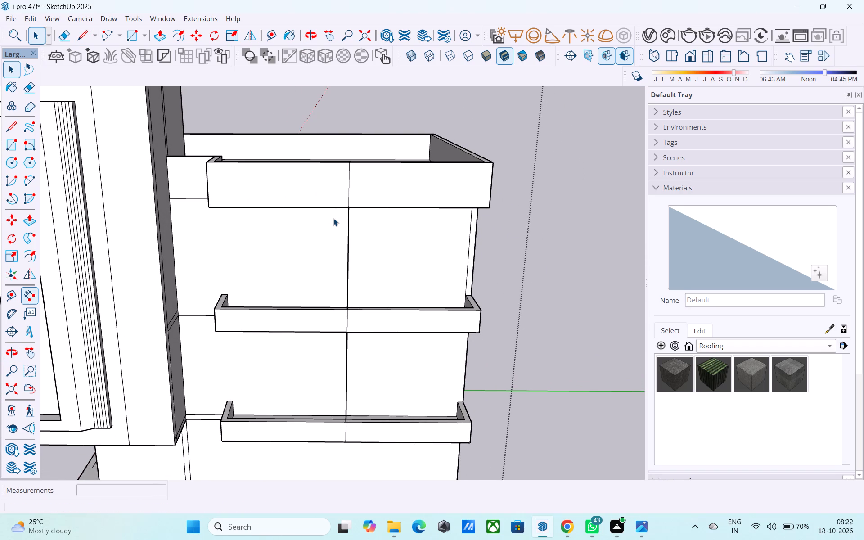
{"action": "scroll", "coordinate": [333, 218], "scroll_direction": "up", "scroll_amount": 4}
{"action": "middle_click_drag", "start_coordinate": [332, 216], "coordinate": [314, 200]}
{"action": "scroll", "coordinate": [325, 212], "scroll_direction": "up", "scroll_amount": 1}
{"action": "scroll", "coordinate": [314, 200], "scroll_direction": "down", "scroll_amount": 3}
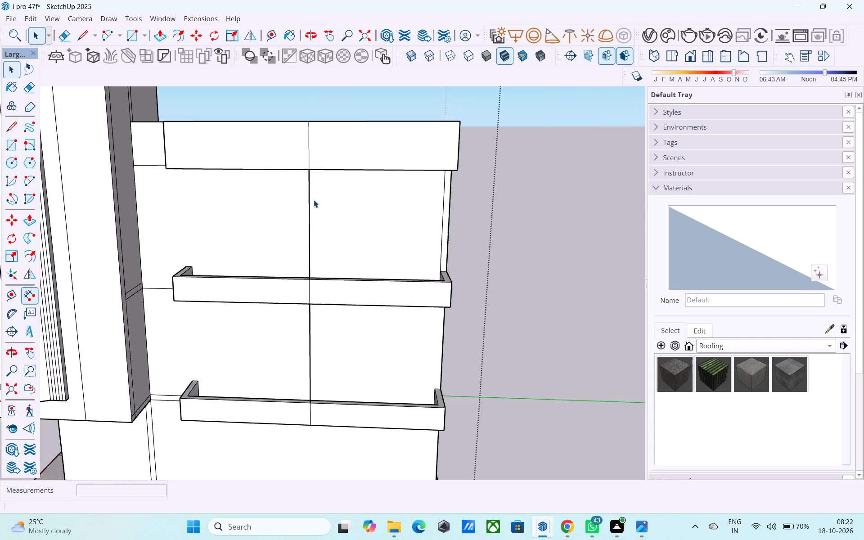
{"action": "scroll", "coordinate": [314, 200], "scroll_direction": "down", "scroll_amount": 7}
{"action": "middle_click_drag", "start_coordinate": [311, 207], "coordinate": [306, 311]}
{"action": "scroll", "coordinate": [307, 335], "scroll_direction": "up", "scroll_amount": 14}
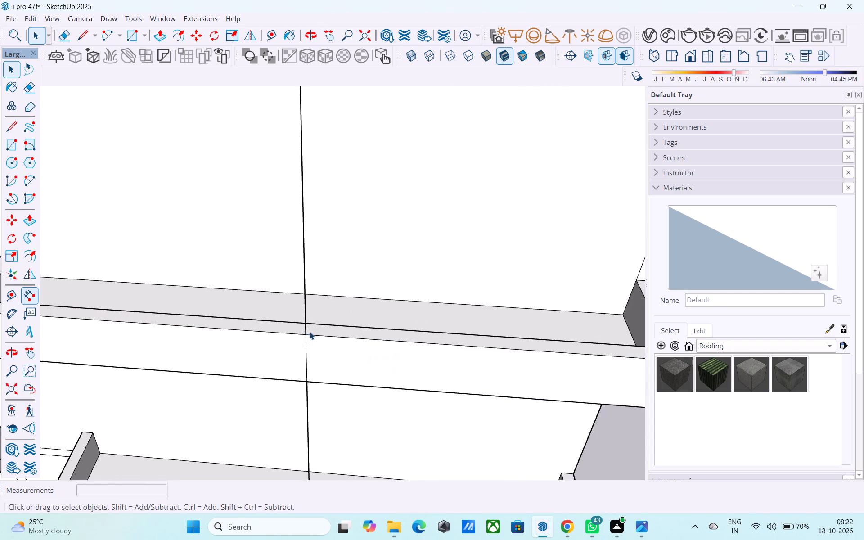
{"action": "middle_click_drag", "start_coordinate": [311, 334], "coordinate": [259, 328]}
{"action": "middle_click_drag", "start_coordinate": [329, 335], "coordinate": [297, 348]}
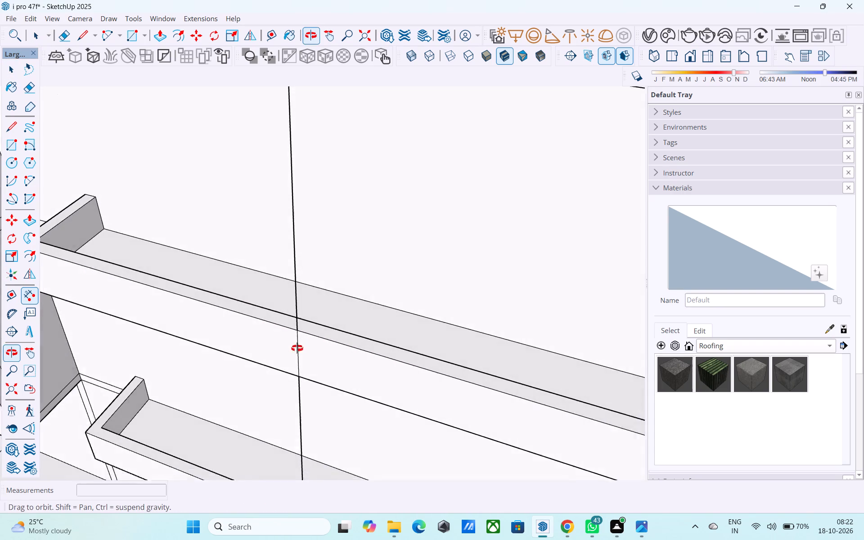
{"action": "middle_click_drag", "start_coordinate": [297, 348], "coordinate": [297, 348]}
{"action": "scroll", "coordinate": [296, 348], "scroll_direction": "up", "scroll_amount": 3}
{"action": "left_click", "coordinate": [287, 325]}
{"action": "key", "text": "l"}
{"action": "left_click", "coordinate": [296, 321]}
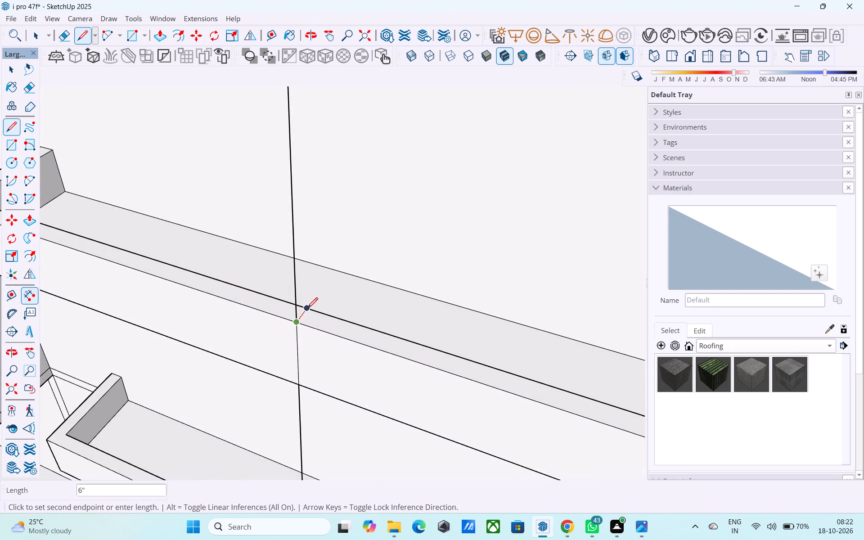
{"action": "left_click", "coordinate": [310, 306]}
Copy the short cross line 4" along the top of the upper railing's front wall.
{"action": "key", "text": "space"}
{"action": "left_click", "coordinate": [301, 315]}
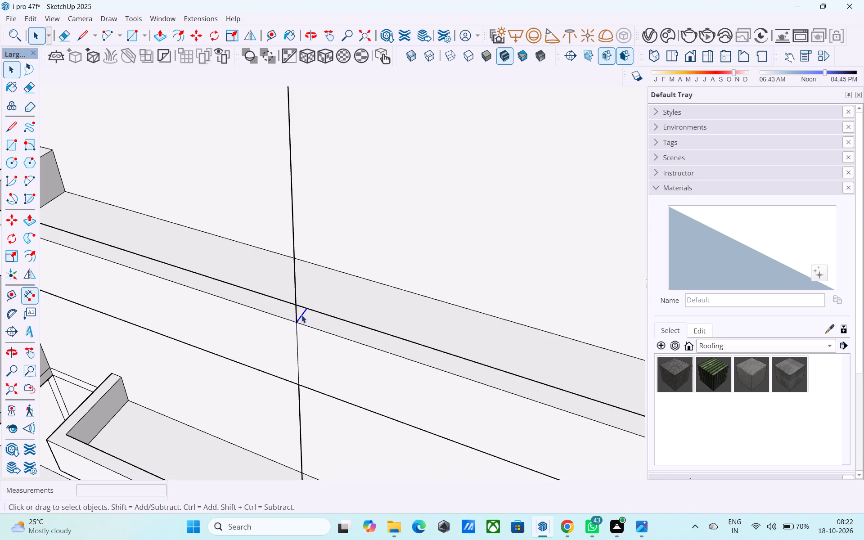
{"action": "key", "text": "m"}
{"action": "left_click", "coordinate": [298, 323]}
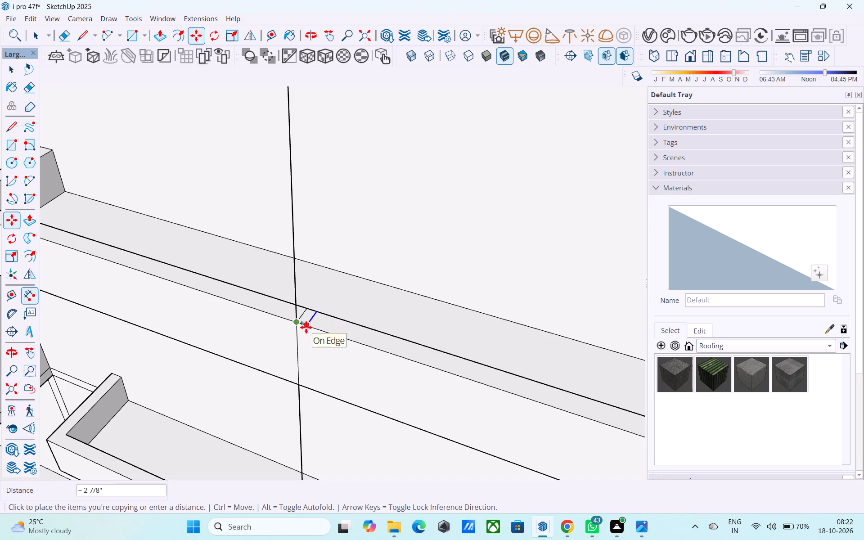
{"action": "type", "text": "4\""}
{"action": "key", "text": "Return"}
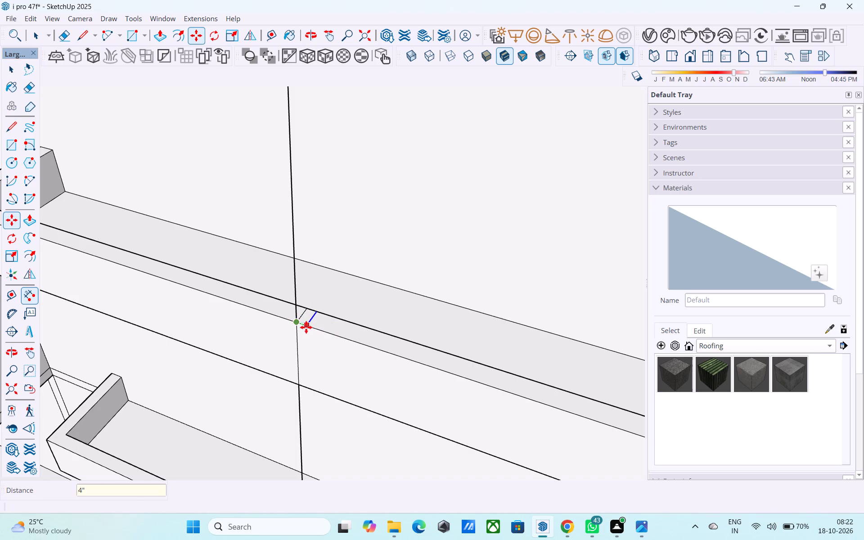
Push/Pull the 4" by 6" patch on the upper railing 8' 6" up to the parapet's underside to form a post.
{"action": "key", "text": "space"}
{"action": "left_click", "coordinate": [308, 319]}
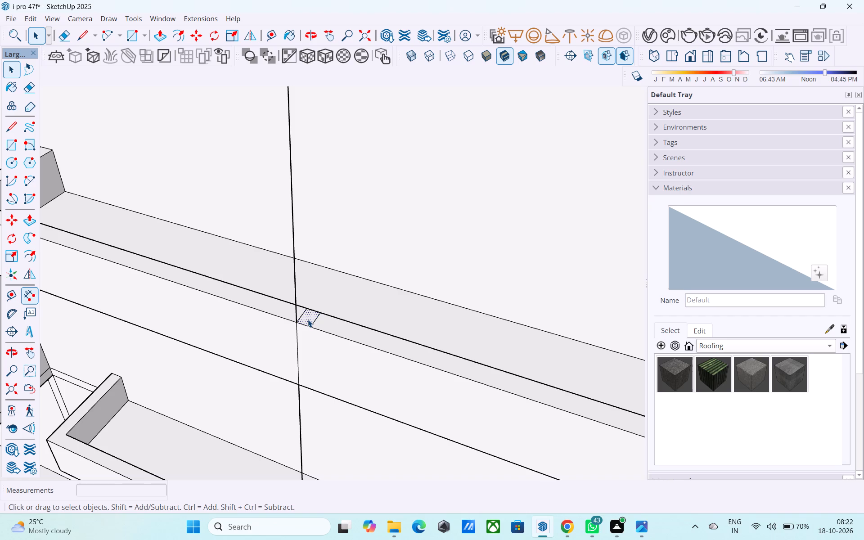
{"action": "key", "text": "p"}
{"action": "left_click", "coordinate": [308, 319]}
{"action": "scroll", "coordinate": [312, 270], "scroll_direction": "down", "scroll_amount": 4}
{"action": "middle_click_drag", "start_coordinate": [312, 270], "coordinate": [302, 430]}
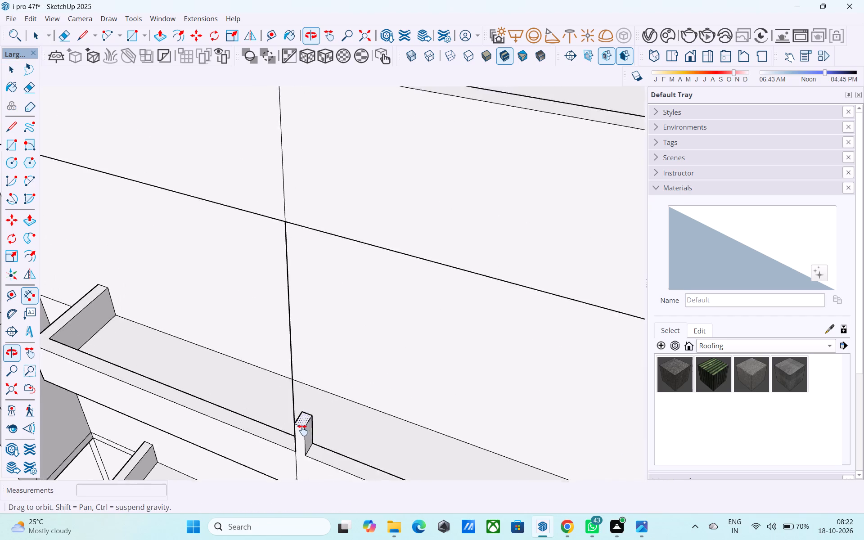
{"action": "middle_click_drag", "start_coordinate": [302, 430], "coordinate": [337, 246]}
{"action": "left_click", "coordinate": [322, 209]}
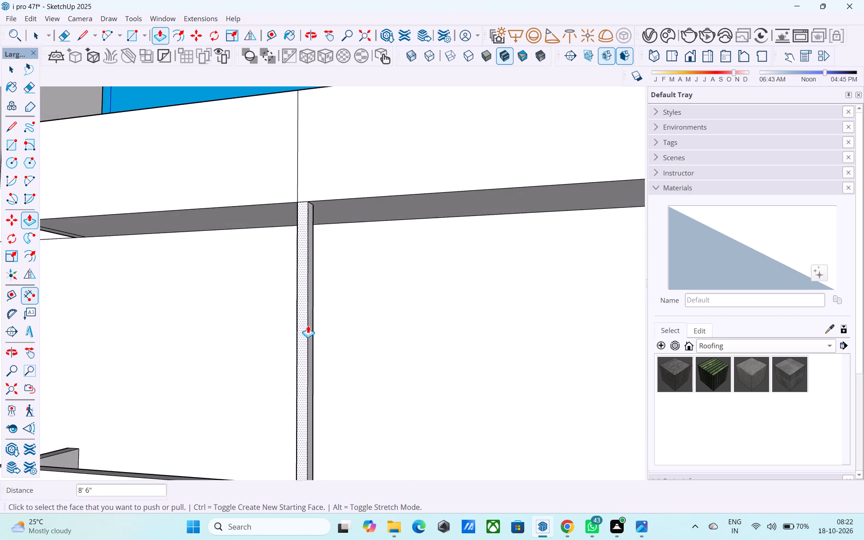
Draw a vertical line on the upper railing's front face from the post's free bottom corner to the railing's bottom edge.
{"action": "middle_click_drag", "start_coordinate": [308, 325], "coordinate": [325, 254]}
{"action": "scroll", "coordinate": [326, 255], "scroll_direction": "down", "scroll_amount": 4}
{"action": "scroll", "coordinate": [329, 366], "scroll_direction": "up", "scroll_amount": 2}
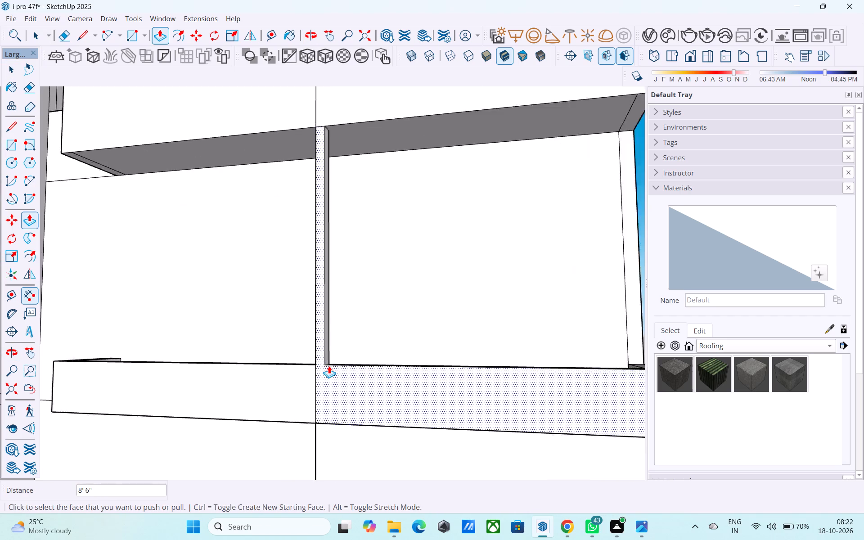
{"action": "scroll", "coordinate": [329, 366], "scroll_direction": "up", "scroll_amount": 3}
{"action": "key", "text": "l"}
{"action": "left_click", "coordinate": [328, 364]}
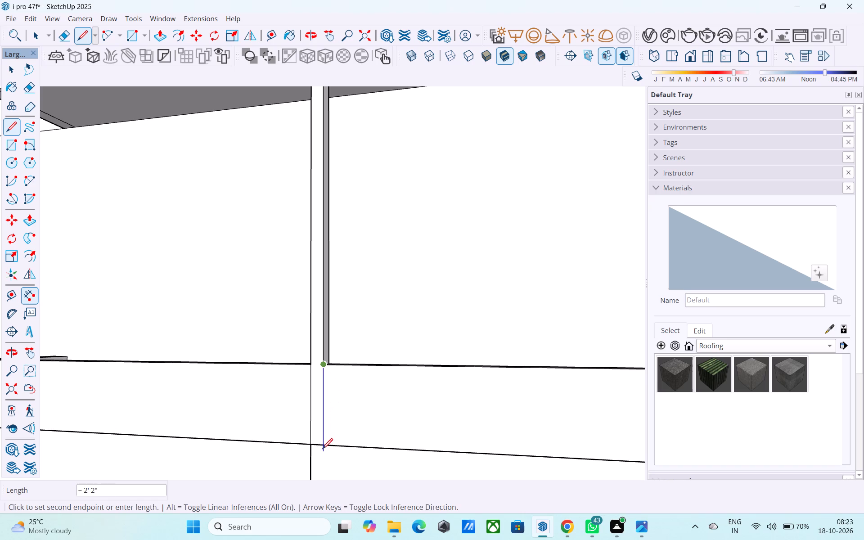
{"action": "left_click", "coordinate": [322, 446]}
Continue that line 8' 6" down from the upper railing's bottom edge to the lower railing's top edge, closing the 4" strip.
{"action": "middle_click_drag", "start_coordinate": [320, 441], "coordinate": [316, 290]}
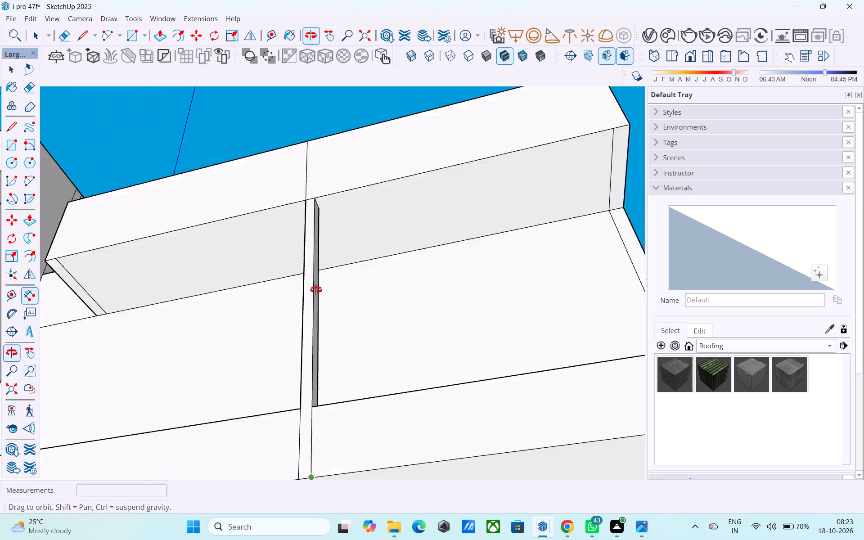
{"action": "middle_click_drag", "start_coordinate": [316, 290], "coordinate": [319, 277]}
{"action": "middle_click_drag", "start_coordinate": [301, 467], "coordinate": [315, 470]}
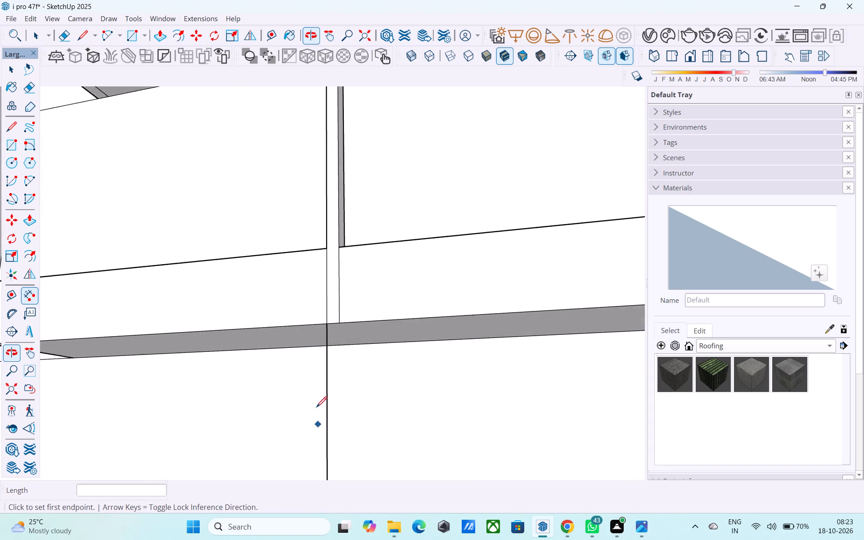
{"action": "scroll", "coordinate": [316, 408], "scroll_direction": "down", "scroll_amount": 5}
{"action": "scroll", "coordinate": [329, 388], "scroll_direction": "up", "scroll_amount": 4}
{"action": "left_click", "coordinate": [335, 336]}
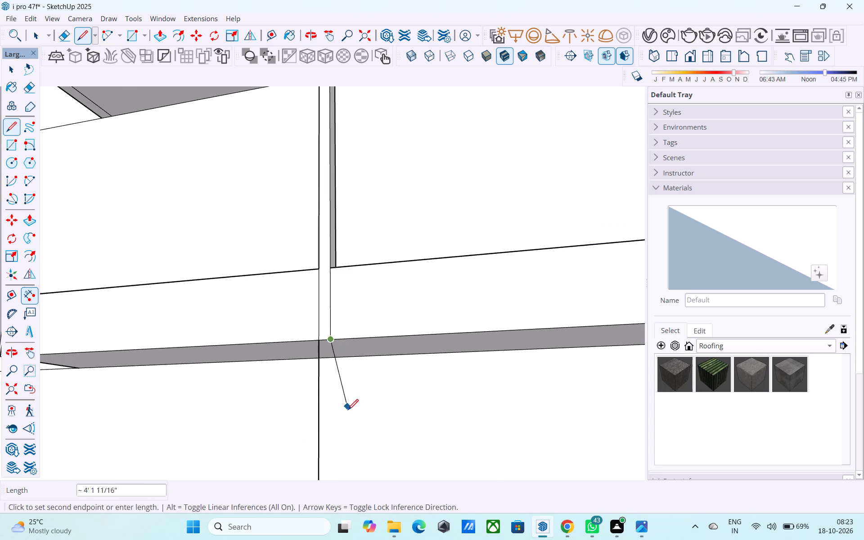
{"action": "scroll", "coordinate": [348, 413], "scroll_direction": "down", "scroll_amount": 4}
{"action": "middle_click_drag", "start_coordinate": [348, 432], "coordinate": [350, 257], "text": "shift"}
{"action": "scroll", "coordinate": [351, 253], "scroll_direction": "down", "scroll_amount": 4}
{"action": "middle_click_drag", "start_coordinate": [346, 317], "coordinate": [335, 400]}
{"action": "middle_click_drag", "start_coordinate": [318, 458], "coordinate": [314, 236], "text": "shift"}
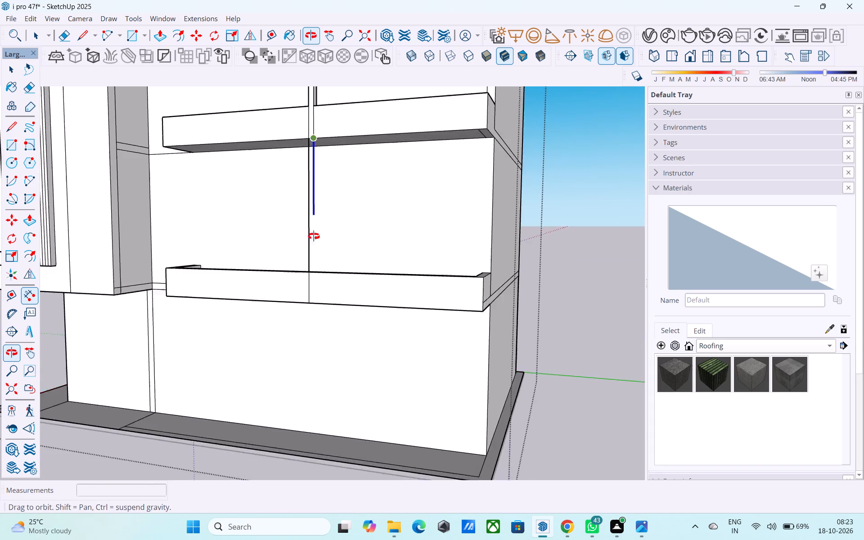
{"action": "middle_click_drag", "start_coordinate": [314, 236], "coordinate": [314, 286], "text": "shift"}
{"action": "scroll", "coordinate": [332, 360], "scroll_direction": "up", "scroll_amount": 7}
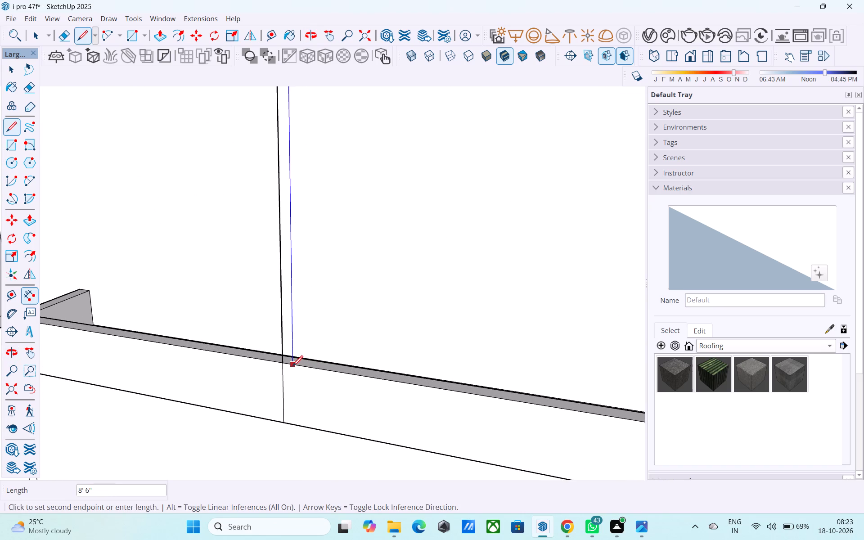
{"action": "left_click", "coordinate": [292, 367]}
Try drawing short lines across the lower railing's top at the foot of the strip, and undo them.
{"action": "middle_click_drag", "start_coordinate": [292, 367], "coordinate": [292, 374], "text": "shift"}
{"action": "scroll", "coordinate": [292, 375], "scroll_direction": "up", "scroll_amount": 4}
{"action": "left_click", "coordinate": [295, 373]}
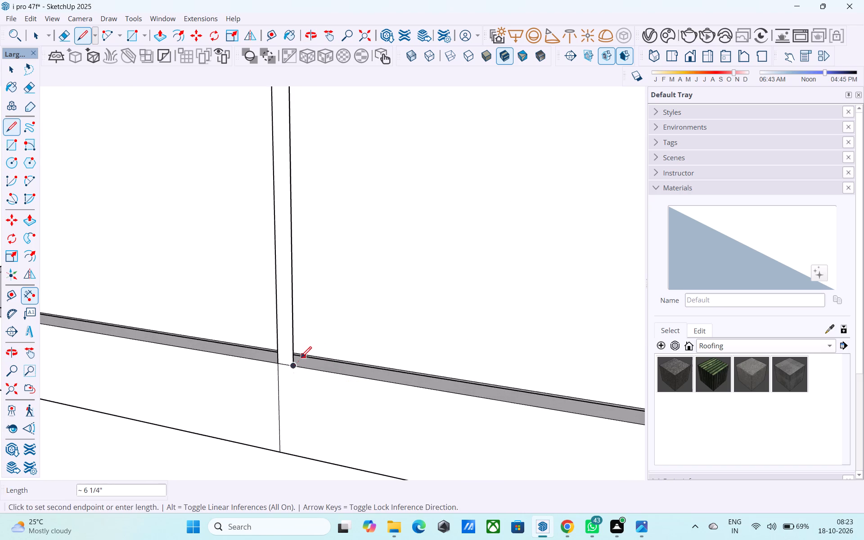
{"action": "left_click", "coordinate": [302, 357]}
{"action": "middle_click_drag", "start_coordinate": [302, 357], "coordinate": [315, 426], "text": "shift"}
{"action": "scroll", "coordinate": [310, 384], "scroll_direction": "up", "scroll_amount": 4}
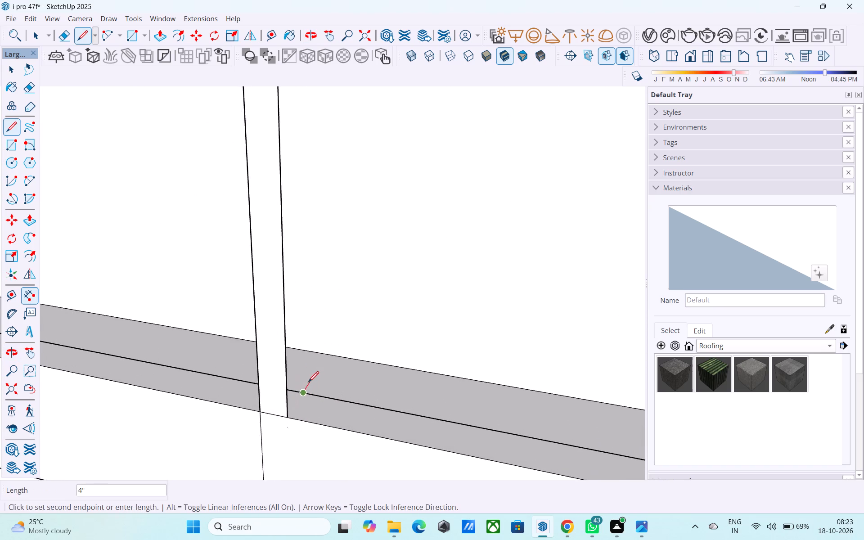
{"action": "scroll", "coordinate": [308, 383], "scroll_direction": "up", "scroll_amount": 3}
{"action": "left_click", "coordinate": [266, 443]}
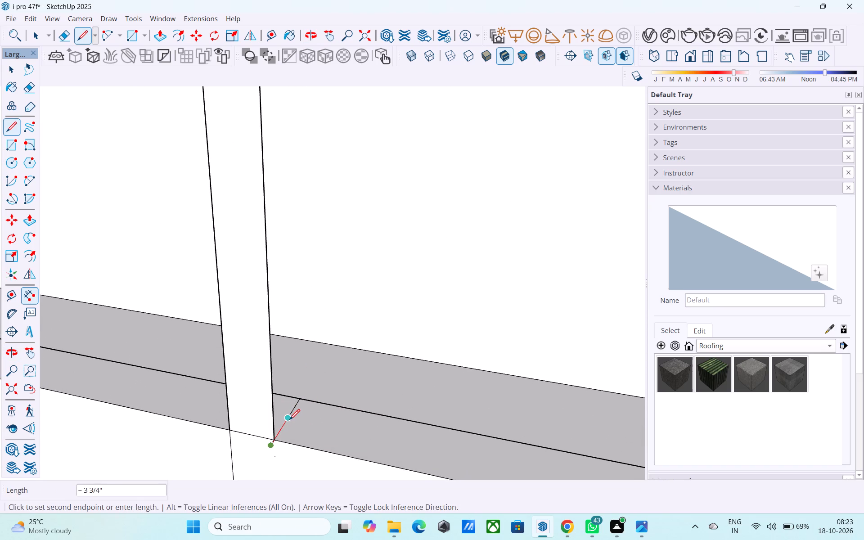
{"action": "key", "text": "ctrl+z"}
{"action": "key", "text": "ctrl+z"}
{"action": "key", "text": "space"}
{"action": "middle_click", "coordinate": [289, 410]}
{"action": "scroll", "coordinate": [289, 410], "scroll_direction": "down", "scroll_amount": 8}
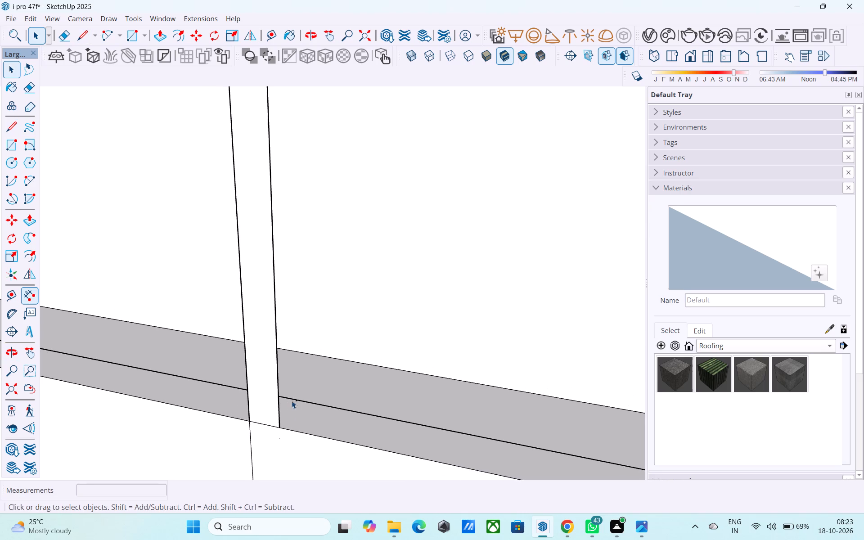
Examine the post and the strip below it from the side of the building, between the railings and parapet.
{"action": "scroll", "coordinate": [292, 400], "scroll_direction": "down", "scroll_amount": 19}
{"action": "middle_click_drag", "start_coordinate": [410, 380], "coordinate": [296, 373]}
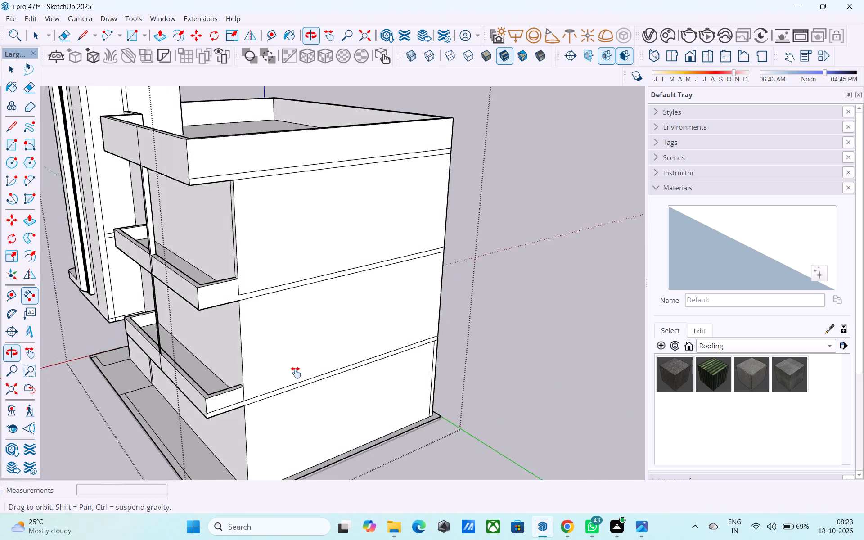
{"action": "middle_click_drag", "start_coordinate": [296, 373], "coordinate": [514, 447]}
{"action": "scroll", "coordinate": [409, 298], "scroll_direction": "up", "scroll_amount": 9}
{"action": "middle_click_drag", "start_coordinate": [400, 290], "coordinate": [279, 264], "text": "shift"}
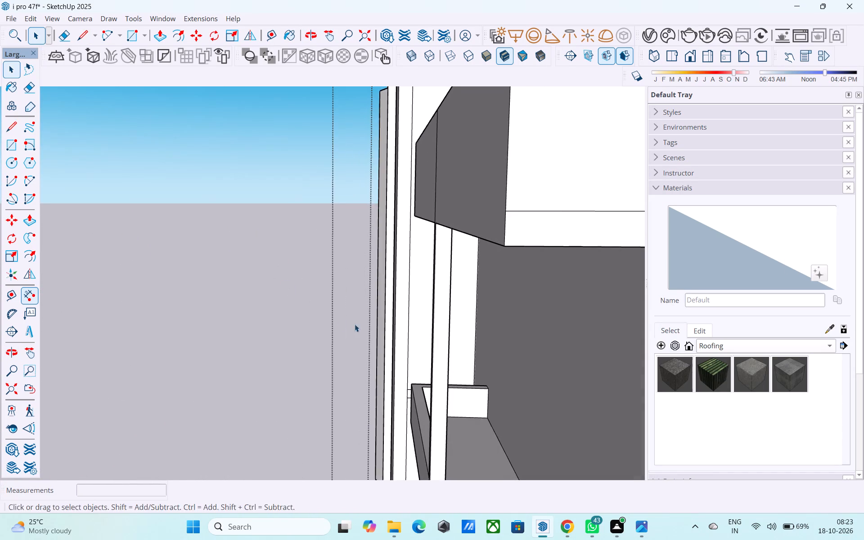
{"action": "middle_click_drag", "start_coordinate": [355, 323], "coordinate": [340, 295]}
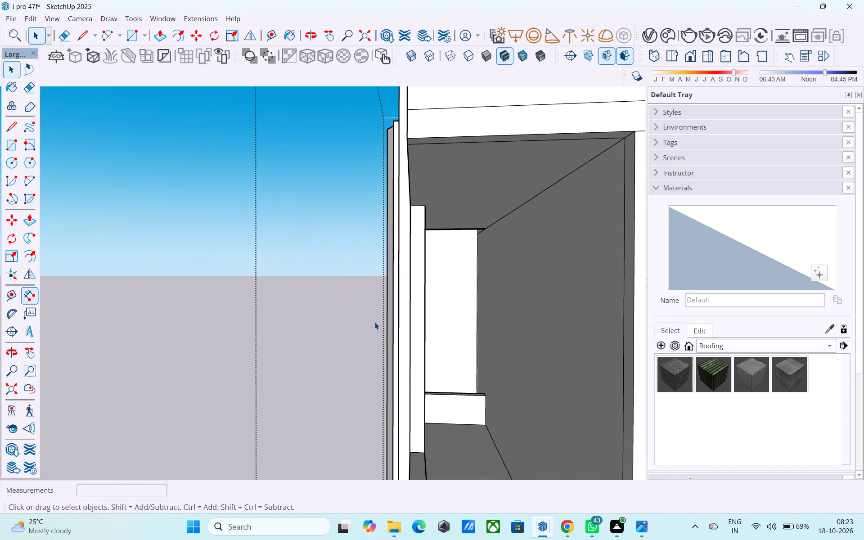
{"action": "middle_click_drag", "start_coordinate": [376, 323], "coordinate": [362, 324]}
{"action": "scroll", "coordinate": [363, 324], "scroll_direction": "up", "scroll_amount": 9}
{"action": "middle_click_drag", "start_coordinate": [360, 316], "coordinate": [383, 308]}
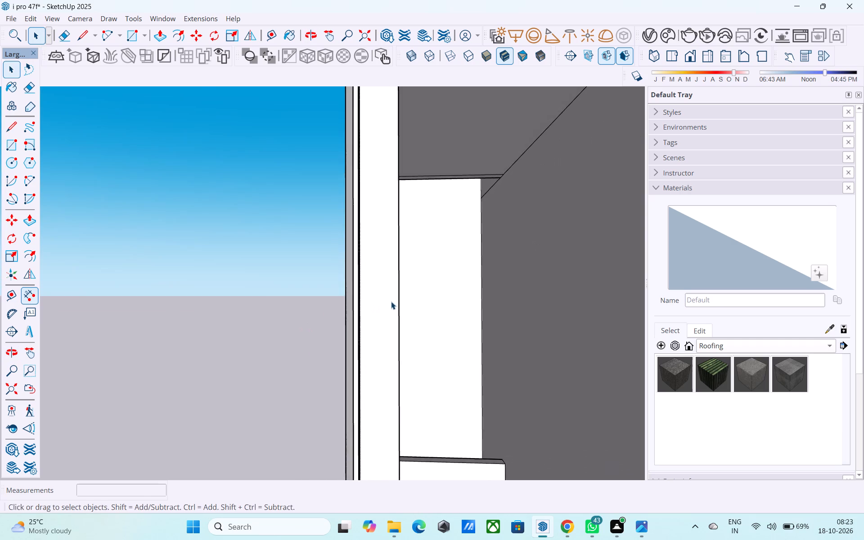
Draw a rectangle across the lower railing's top at the foot of the 4" strip, reaching the line inside the railing.
{"action": "scroll", "coordinate": [391, 301], "scroll_direction": "down", "scroll_amount": 14}
{"action": "middle_click_drag", "start_coordinate": [396, 333], "coordinate": [400, 256], "text": "shift"}
{"action": "scroll", "coordinate": [399, 247], "scroll_direction": "down", "scroll_amount": 5}
{"action": "middle_click_drag", "start_coordinate": [406, 426], "coordinate": [405, 423]}
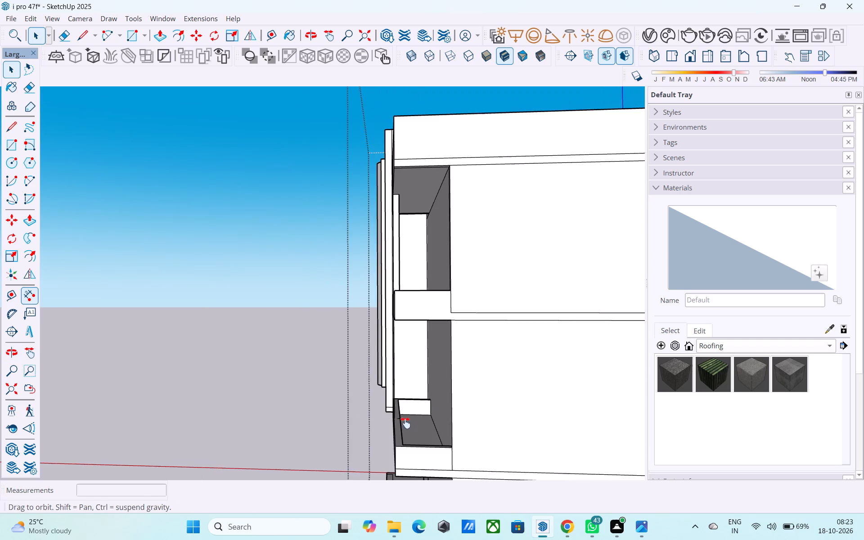
{"action": "middle_click_drag", "start_coordinate": [405, 423], "coordinate": [399, 391]}
{"action": "scroll", "coordinate": [399, 391], "scroll_direction": "up", "scroll_amount": 12}
{"action": "middle_click_drag", "start_coordinate": [362, 379], "coordinate": [320, 420]}
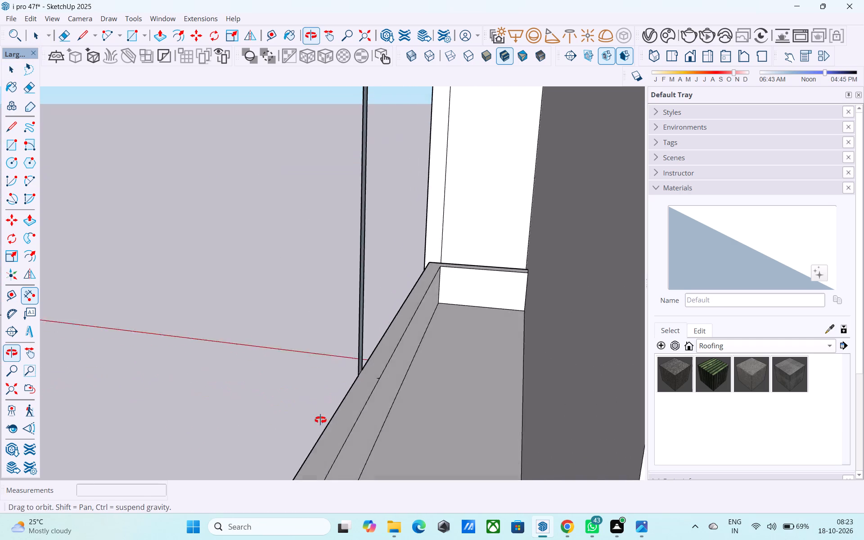
{"action": "middle_click_drag", "start_coordinate": [320, 420], "coordinate": [320, 424]}
{"action": "scroll", "coordinate": [378, 365], "scroll_direction": "up", "scroll_amount": 16}
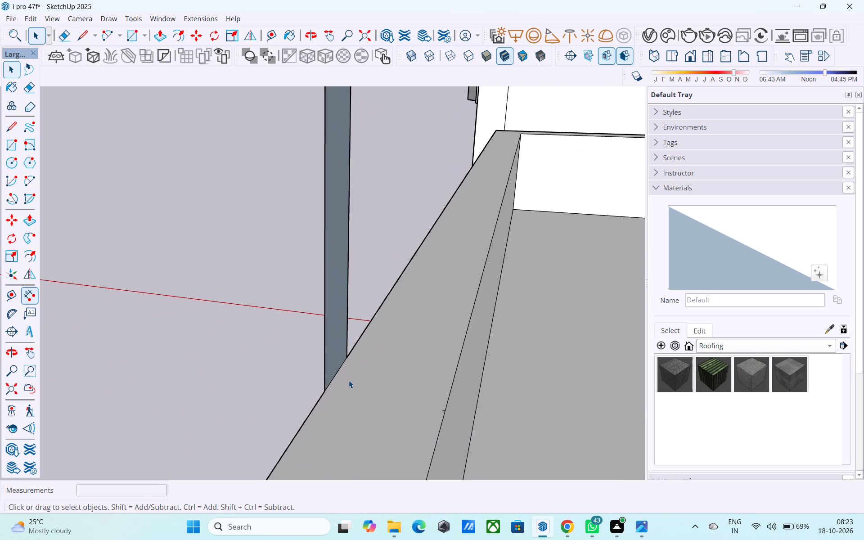
{"action": "key", "text": "e"}
{"action": "key", "text": "r"}
{"action": "left_click", "coordinate": [349, 358]}
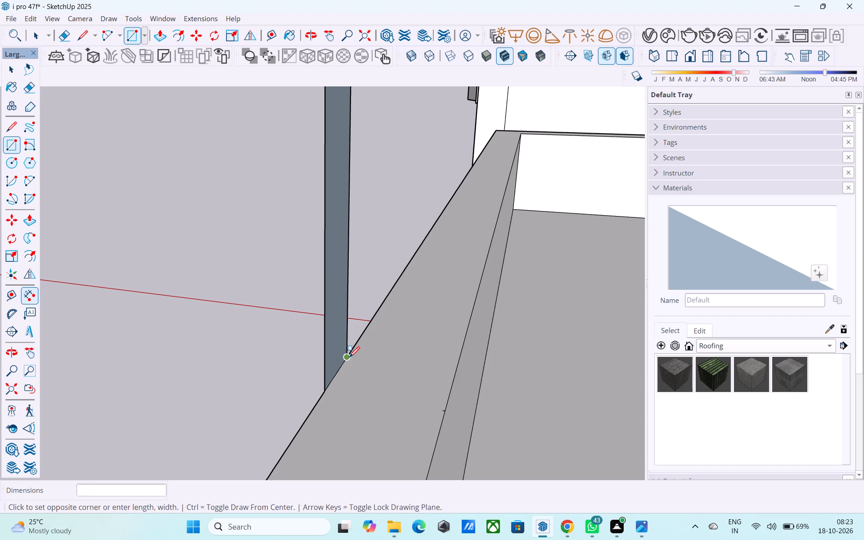
{"action": "left_click", "coordinate": [448, 414]}
{"action": "key", "text": "space"}
Push/Pull that rectangle up 8' 6" to the underside of the upper railing.
{"action": "left_click", "coordinate": [423, 397]}
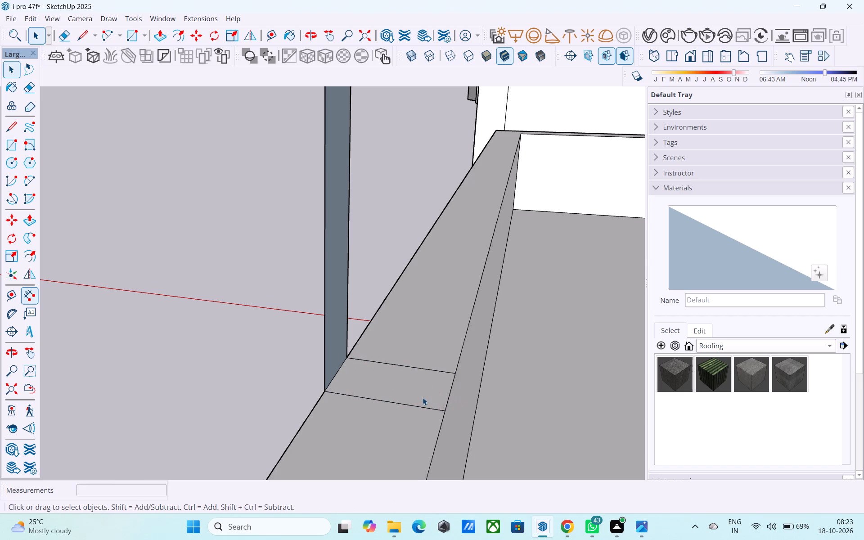
{"action": "key", "text": "p"}
{"action": "left_click", "coordinate": [422, 397]}
{"action": "scroll", "coordinate": [402, 325], "scroll_direction": "down", "scroll_amount": 4}
{"action": "middle_click_drag", "start_coordinate": [402, 325], "coordinate": [398, 445]}
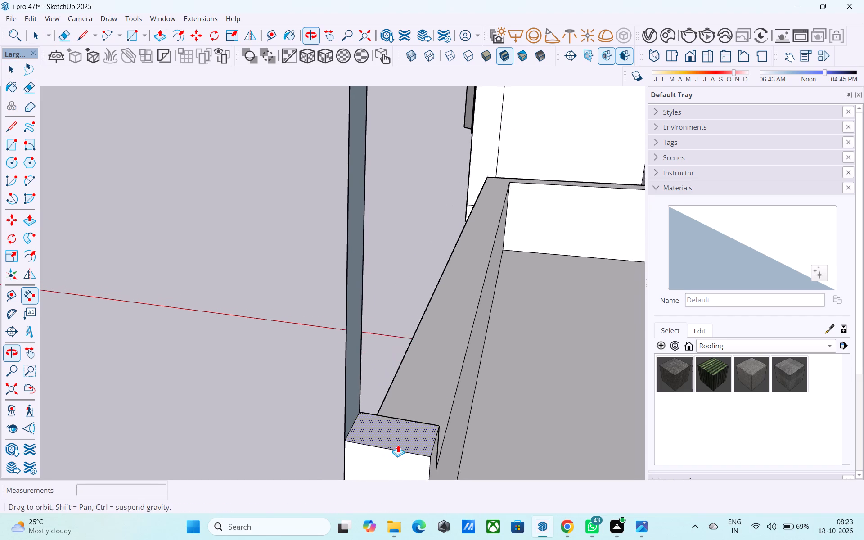
{"action": "scroll", "coordinate": [398, 445], "scroll_direction": "down", "scroll_amount": 5}
{"action": "scroll", "coordinate": [418, 241], "scroll_direction": "down", "scroll_amount": 3}
{"action": "middle_click_drag", "start_coordinate": [418, 251], "coordinate": [609, 320], "text": "shift"}
{"action": "scroll", "coordinate": [552, 314], "scroll_direction": "down", "scroll_amount": 8}
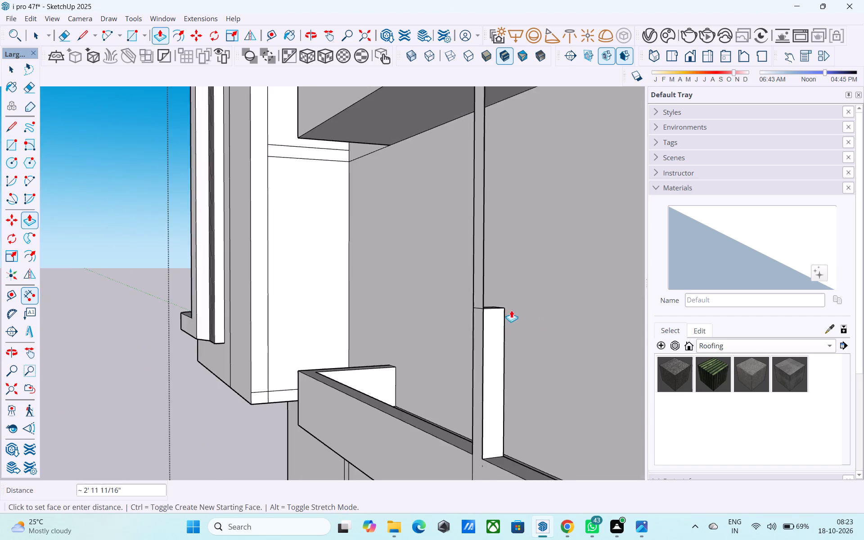
{"action": "scroll", "coordinate": [511, 310], "scroll_direction": "down", "scroll_amount": 1}
{"action": "middle_click_drag", "start_coordinate": [511, 310], "coordinate": [443, 481], "text": "shift"}
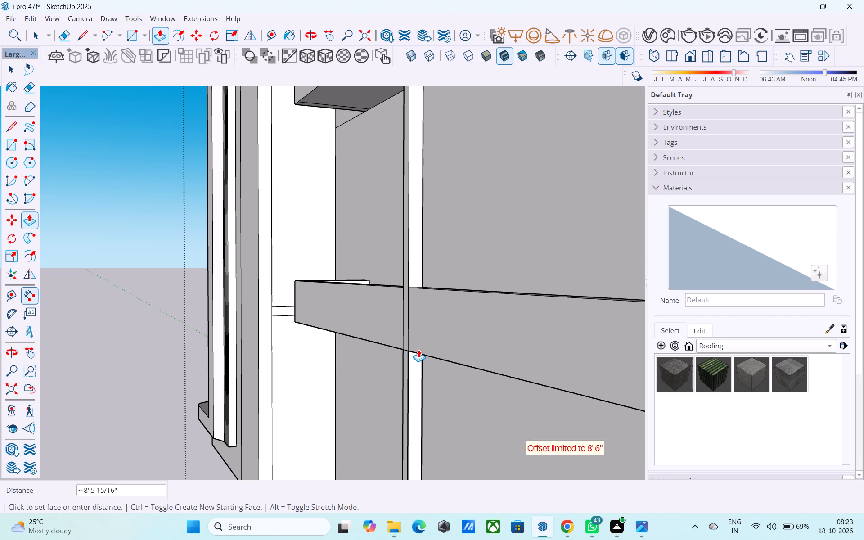
{"action": "left_click", "coordinate": [458, 363]}
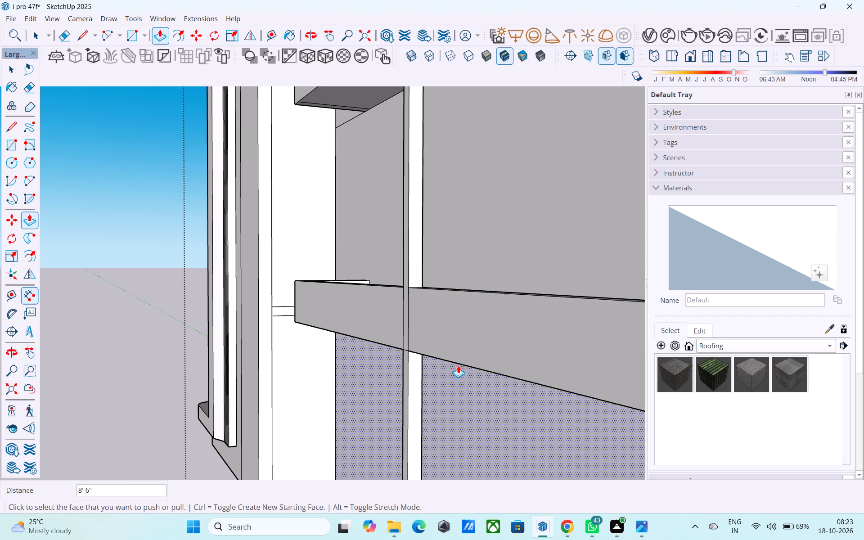
Pull the post's front face outward 1' at the upper railing, and repeat that distance on the post section below it.
{"action": "scroll", "coordinate": [458, 366], "scroll_direction": "down", "scroll_amount": 6}
{"action": "middle_click_drag", "start_coordinate": [449, 375], "coordinate": [456, 380]}
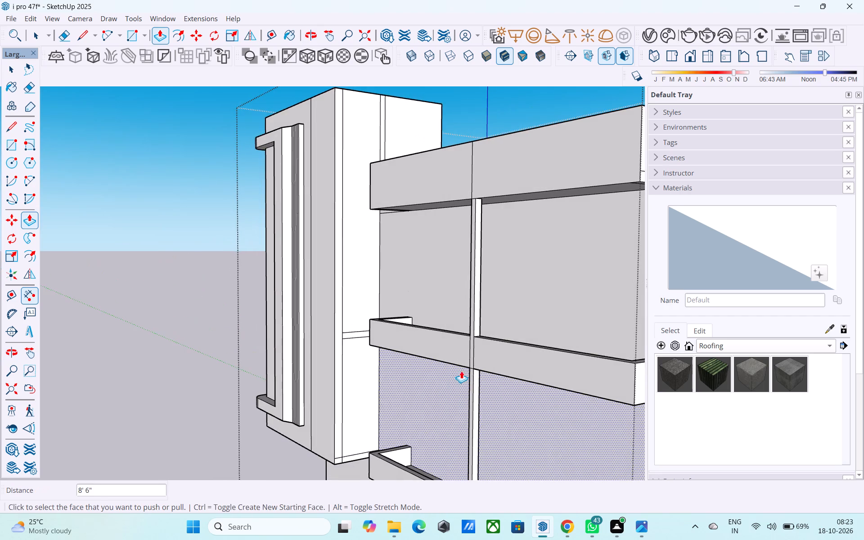
{"action": "scroll", "coordinate": [474, 362], "scroll_direction": "up", "scroll_amount": 4}
{"action": "scroll", "coordinate": [474, 362], "scroll_direction": "down", "scroll_amount": 8}
{"action": "middle_click_drag", "start_coordinate": [477, 368], "coordinate": [435, 369], "text": "shift"}
{"action": "scroll", "coordinate": [504, 373], "scroll_direction": "up", "scroll_amount": 15}
{"action": "key", "text": "space"}
{"action": "left_click", "coordinate": [464, 352]}
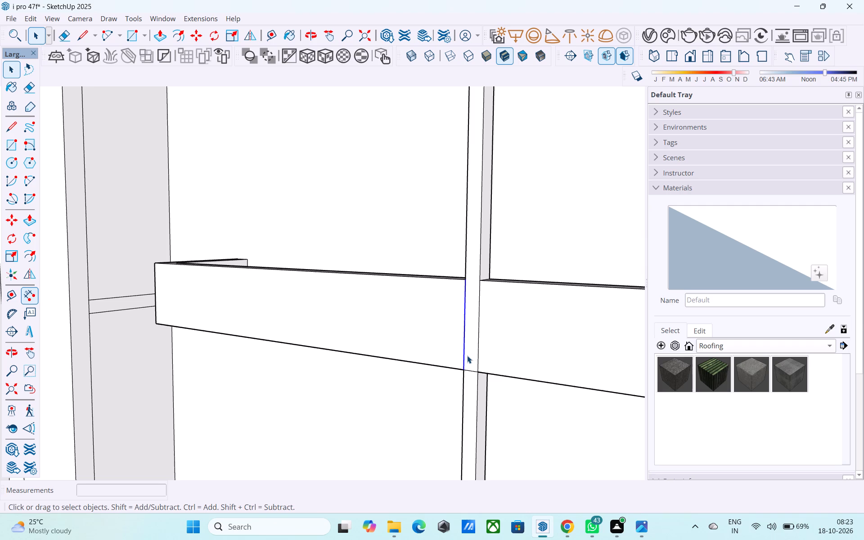
{"action": "left_click", "coordinate": [469, 355]}
{"action": "key", "text": "p"}
{"action": "left_click", "coordinate": [470, 355]}
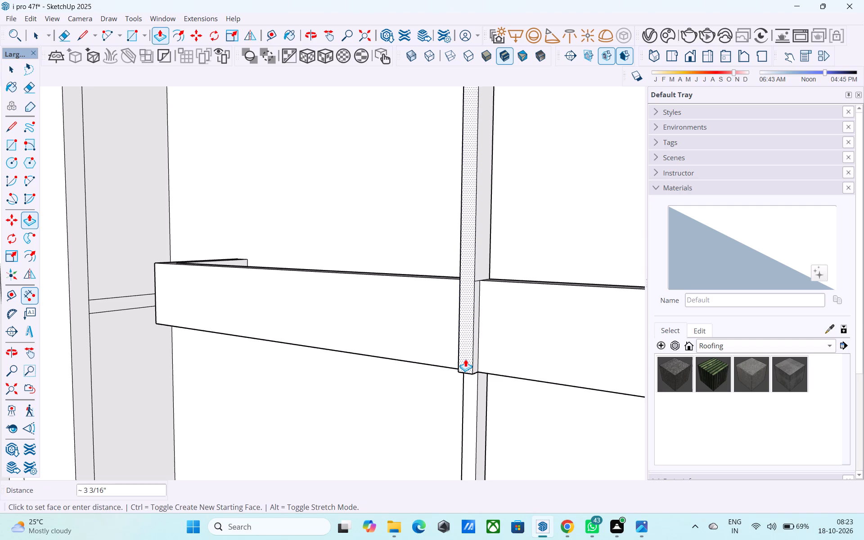
{"action": "type", "text": "6\""}
{"action": "key", "text": "Return"}
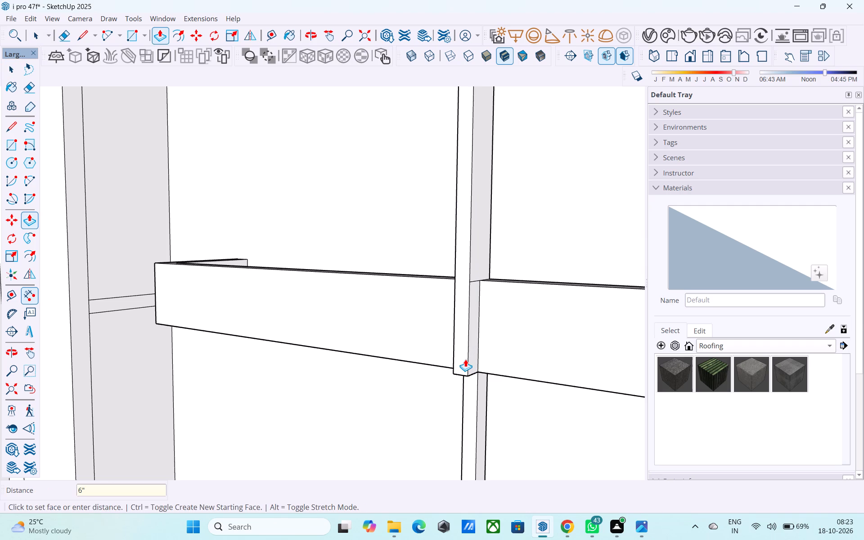
{"action": "type", "text": "1'"}
{"action": "key", "text": "Return"}
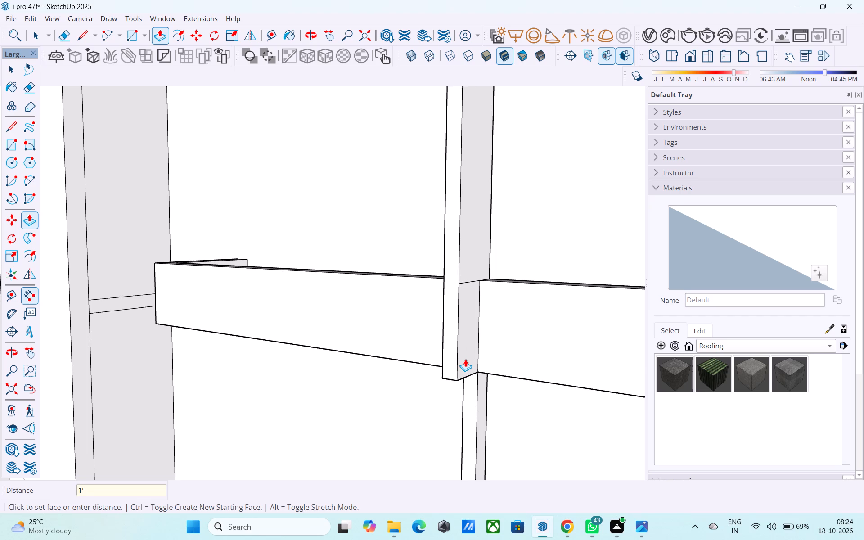
{"action": "double_click", "coordinate": [469, 399]}
Erase the leftover seam lines on both side faces of the post where its sections meet at the upper railing.
{"action": "scroll", "coordinate": [438, 261], "scroll_direction": "down", "scroll_amount": 8}
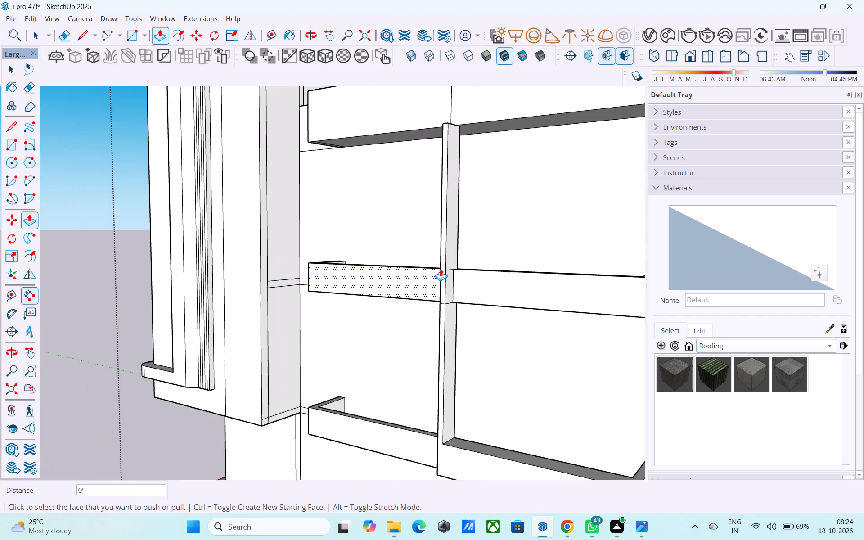
{"action": "scroll", "coordinate": [441, 269], "scroll_direction": "down", "scroll_amount": 4}
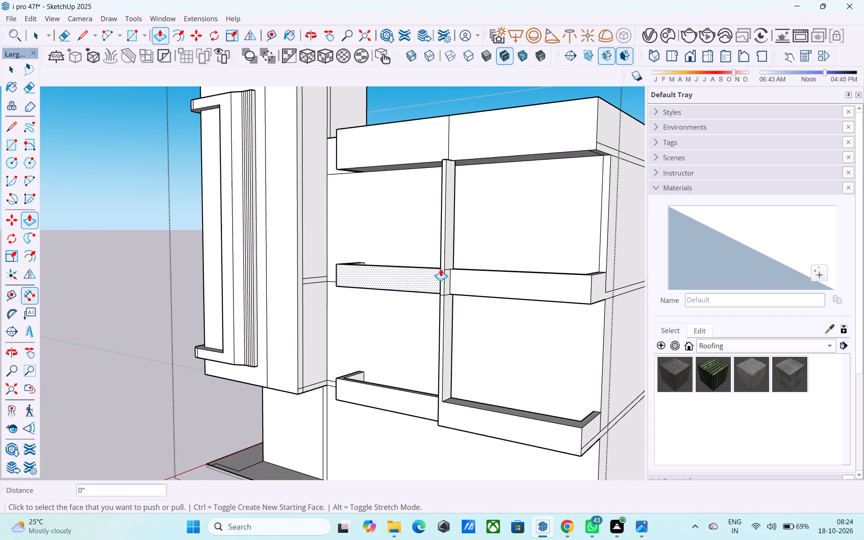
{"action": "scroll", "coordinate": [441, 269], "scroll_direction": "down", "scroll_amount": 1}
{"action": "middle_click_drag", "start_coordinate": [441, 269], "coordinate": [369, 320]}
{"action": "scroll", "coordinate": [346, 348], "scroll_direction": "up", "scroll_amount": 3}
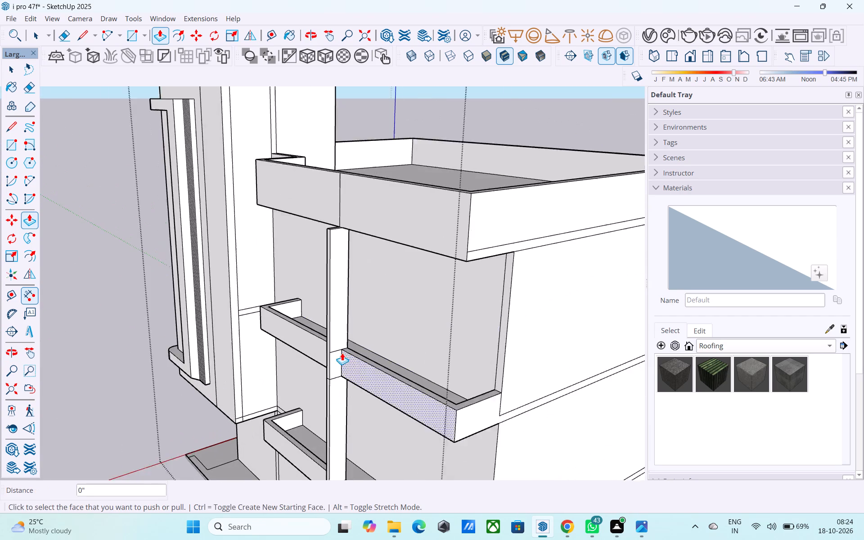
{"action": "scroll", "coordinate": [342, 353], "scroll_direction": "up", "scroll_amount": 7}
{"action": "key", "text": "e"}
{"action": "left_click_drag", "start_coordinate": [331, 346], "coordinate": [336, 368]}
{"action": "left_click_drag", "start_coordinate": [328, 409], "coordinate": [330, 447]}
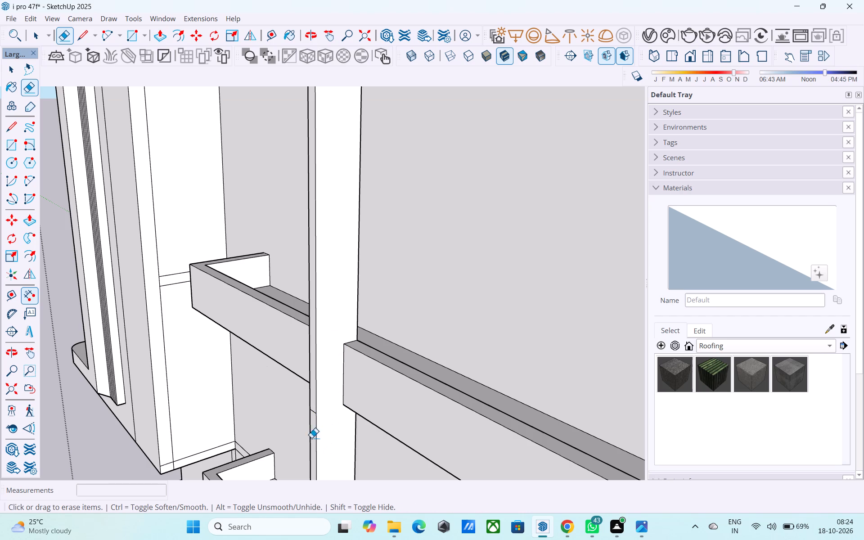
{"action": "middle_click_drag", "start_coordinate": [306, 427], "coordinate": [428, 423]}
{"action": "scroll", "coordinate": [494, 397], "scroll_direction": "up", "scroll_amount": 5}
{"action": "left_click_drag", "start_coordinate": [460, 380], "coordinate": [461, 391]}
{"action": "scroll", "coordinate": [407, 395], "scroll_direction": "down", "scroll_amount": 5}
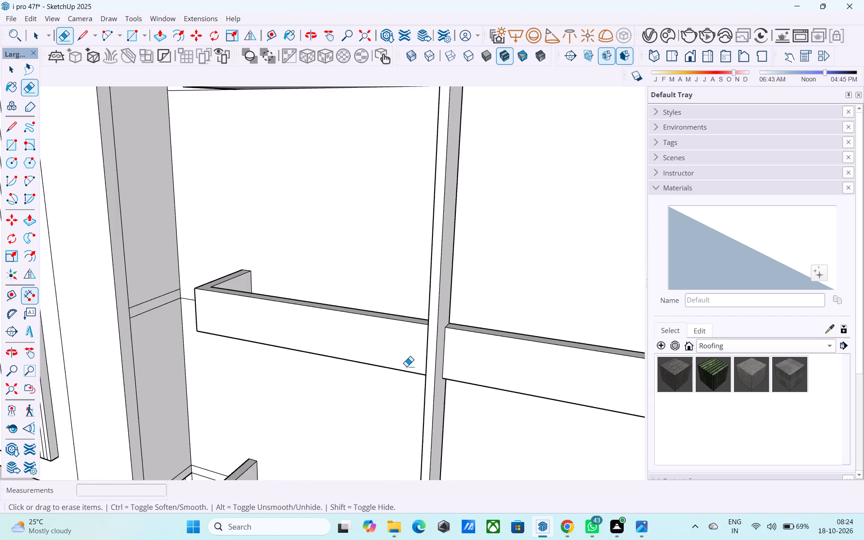
Push/Pull the post's top face up from the roof parapet's bottom edge to the parapet's top edge.
{"action": "scroll", "coordinate": [406, 366], "scroll_direction": "down", "scroll_amount": 12}
{"action": "middle_click_drag", "start_coordinate": [415, 427], "coordinate": [528, 391]}
{"action": "middle_click_drag", "start_coordinate": [527, 390], "coordinate": [461, 400], "text": "shift"}
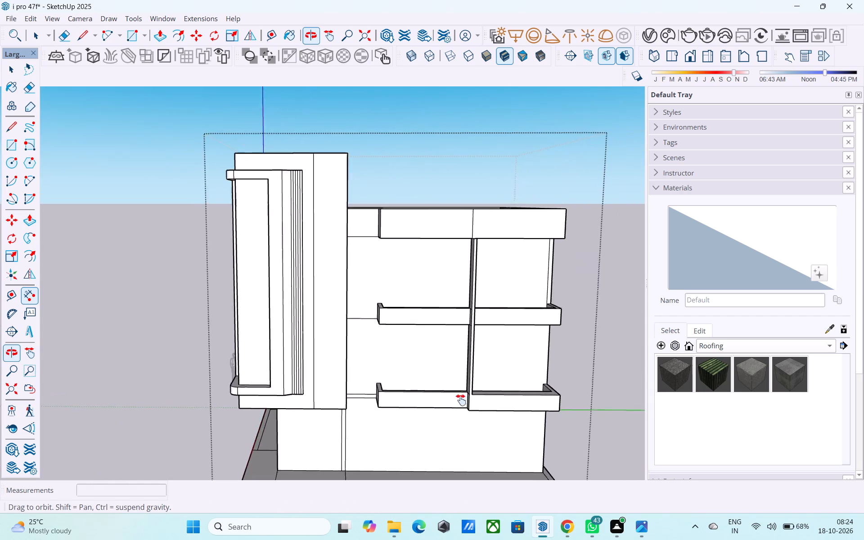
{"action": "middle_click_drag", "start_coordinate": [461, 400], "coordinate": [469, 432], "text": "shift"}
{"action": "middle_click_drag", "start_coordinate": [473, 409], "coordinate": [471, 444], "text": "shift"}
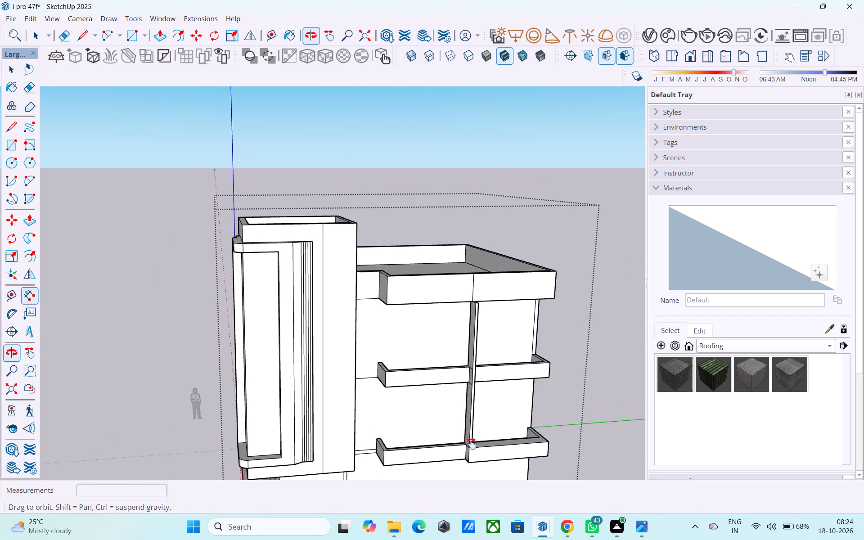
{"action": "middle_click_drag", "start_coordinate": [471, 444], "coordinate": [468, 468], "text": "shift"}
{"action": "scroll", "coordinate": [463, 443], "scroll_direction": "up", "scroll_amount": 5}
{"action": "middle_click_drag", "start_coordinate": [472, 297], "coordinate": [474, 341]}
{"action": "scroll", "coordinate": [474, 341], "scroll_direction": "up", "scroll_amount": 7}
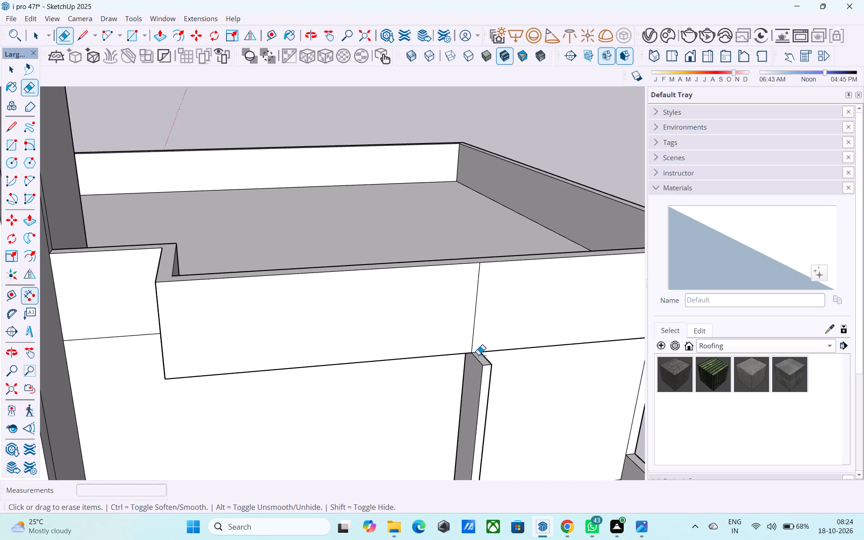
{"action": "key", "text": "space"}
{"action": "left_click", "coordinate": [478, 360]}
{"action": "left_click", "coordinate": [479, 357]}
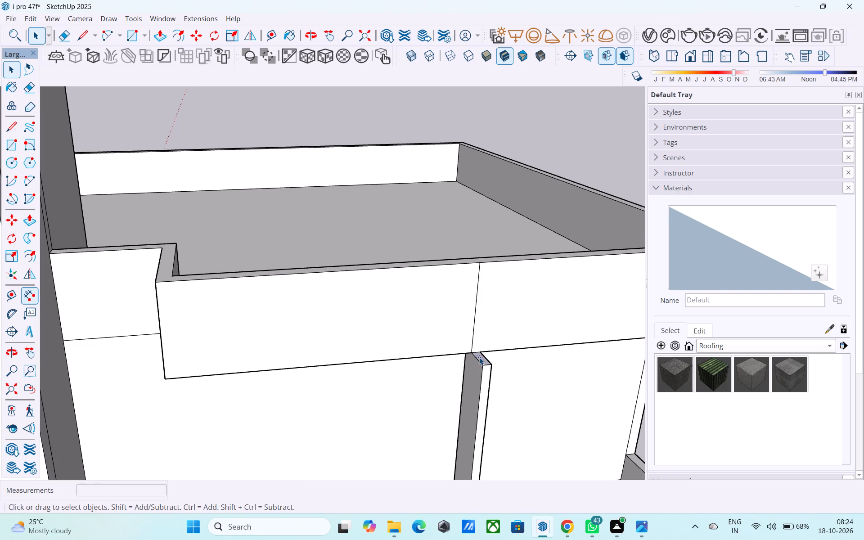
{"action": "key", "text": "p"}
{"action": "left_click", "coordinate": [479, 356]}
{"action": "left_click", "coordinate": [468, 262]}
{"action": "key", "text": "space"}
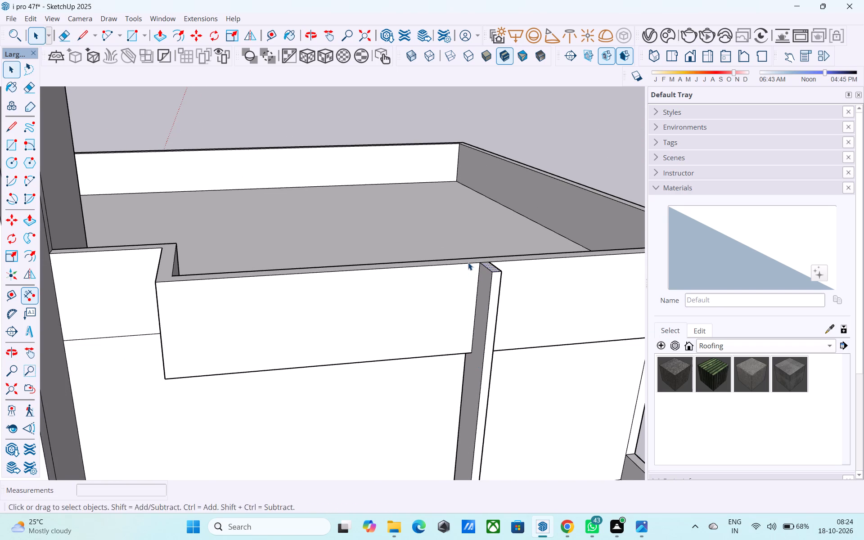
Extend the post's top face a further 5' above the roof parapet.
{"action": "middle_click_drag", "start_coordinate": [468, 262], "coordinate": [460, 337]}
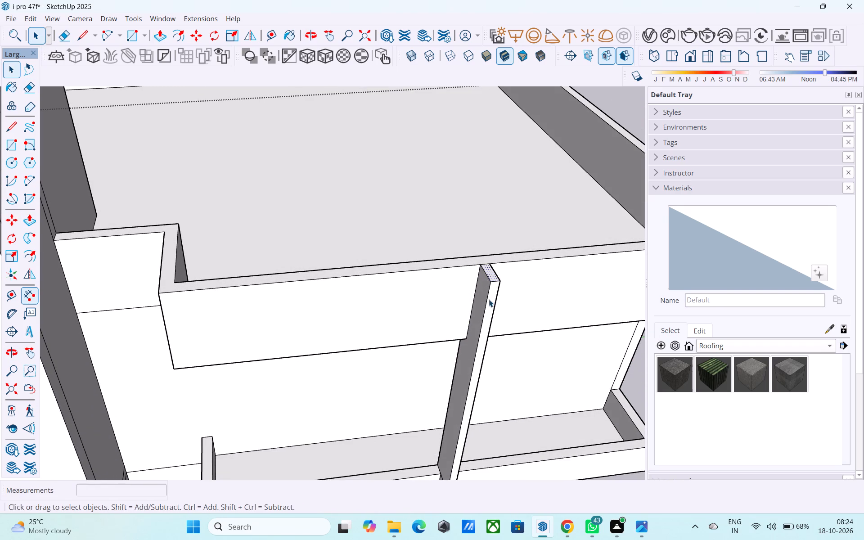
{"action": "key", "text": "p"}
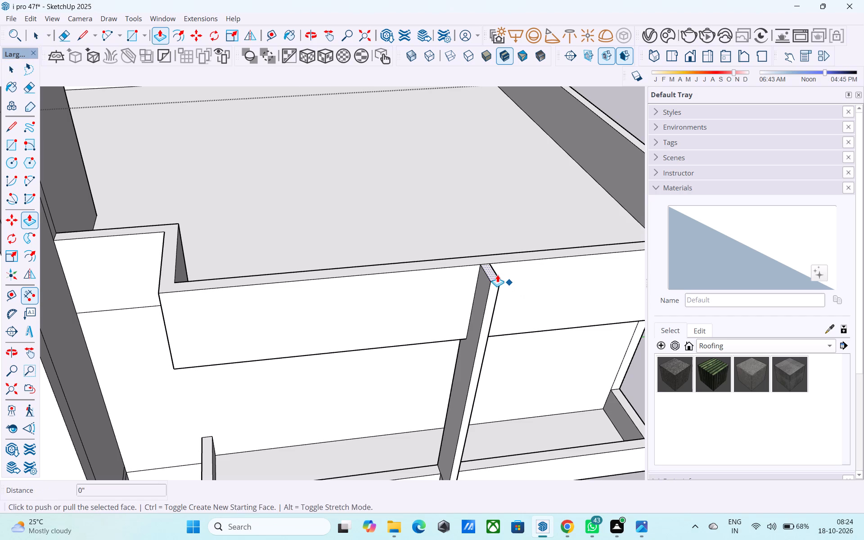
{"action": "left_click", "coordinate": [496, 274]}
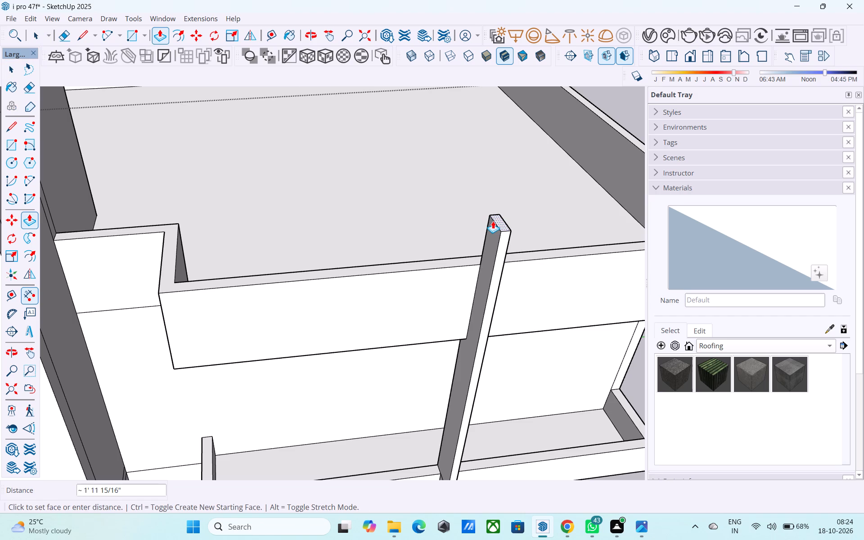
{"action": "type", "text": "6'"}
{"action": "key", "text": "Return"}
{"action": "type", "text": "5'"}
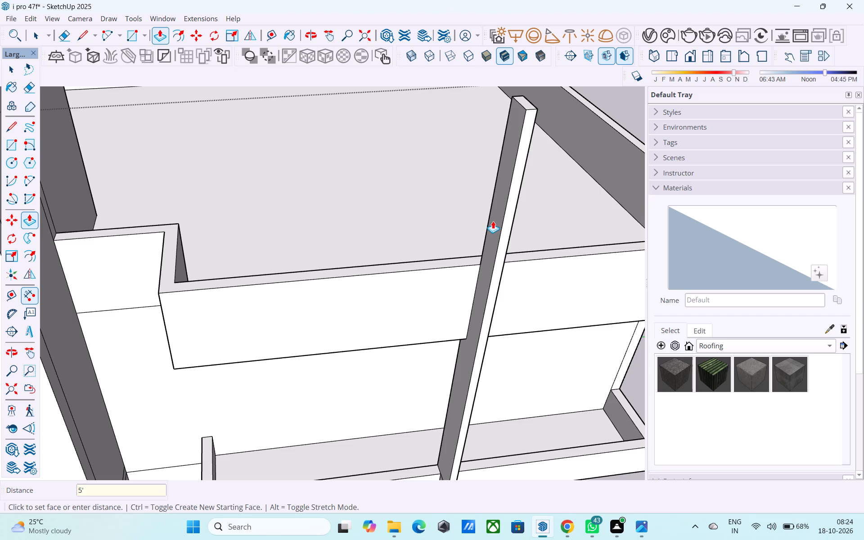
{"action": "key", "text": "Return"}
Examine the extended post in relation to the tower and railings from around the building.
{"action": "scroll", "coordinate": [494, 229], "scroll_direction": "down", "scroll_amount": 6}
{"action": "middle_click_drag", "start_coordinate": [500, 283], "coordinate": [474, 195]}
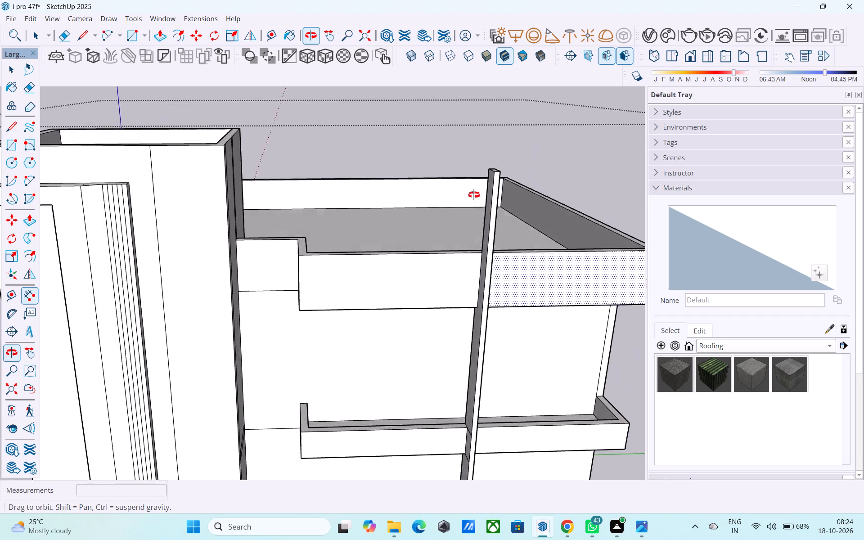
{"action": "middle_click_drag", "start_coordinate": [474, 195], "coordinate": [342, 209]}
{"action": "scroll", "coordinate": [342, 209], "scroll_direction": "down", "scroll_amount": 5}
{"action": "middle_click_drag", "start_coordinate": [408, 247], "coordinate": [488, 169]}
{"action": "scroll", "coordinate": [486, 168], "scroll_direction": "up", "scroll_amount": 5}
{"action": "scroll", "coordinate": [438, 190], "scroll_direction": "down", "scroll_amount": 5}
{"action": "middle_click_drag", "start_coordinate": [328, 220], "coordinate": [546, 197]}
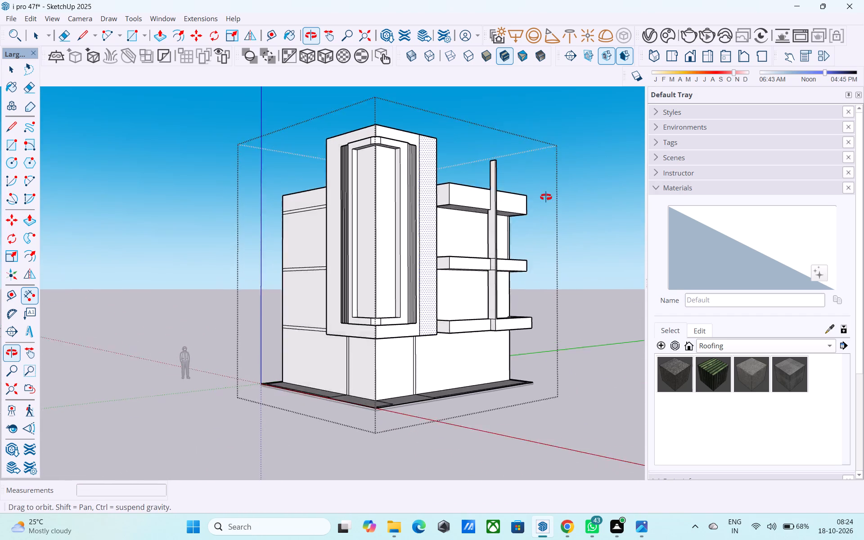
{"action": "middle_click_drag", "start_coordinate": [546, 197], "coordinate": [561, 163]}
Pull the post's roof-facing side above the parapet 6" inward over the parapet wall, and repeat the same offset once more.
{"action": "scroll", "coordinate": [495, 177], "scroll_direction": "up", "scroll_amount": 12}
{"action": "middle_click_drag", "start_coordinate": [465, 173], "coordinate": [674, 395]}
{"action": "scroll", "coordinate": [481, 177], "scroll_direction": "up", "scroll_amount": 4}
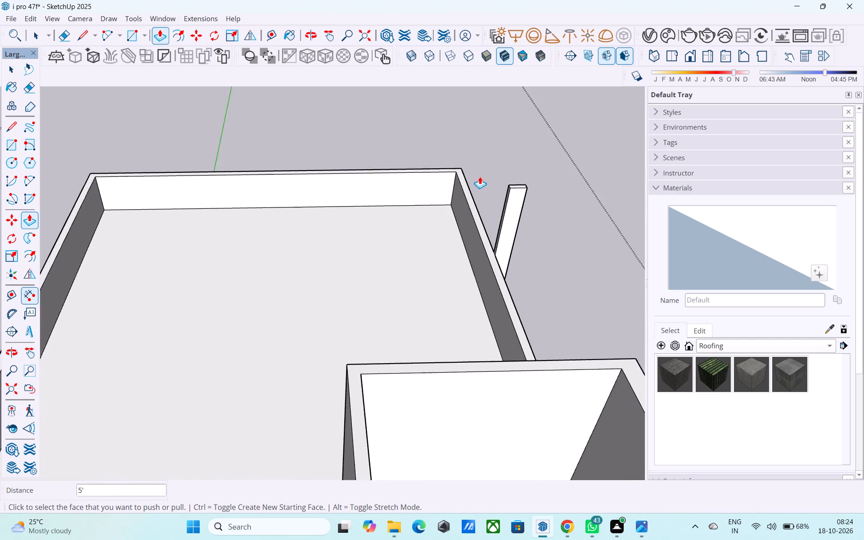
{"action": "scroll", "coordinate": [480, 176], "scroll_direction": "up", "scroll_amount": 12}
{"action": "middle_click", "coordinate": [511, 209]}
{"action": "scroll", "coordinate": [503, 201], "scroll_direction": "down", "scroll_amount": 7}
{"action": "middle_click_drag", "start_coordinate": [545, 210], "coordinate": [581, 229]}
{"action": "key", "text": "space"}
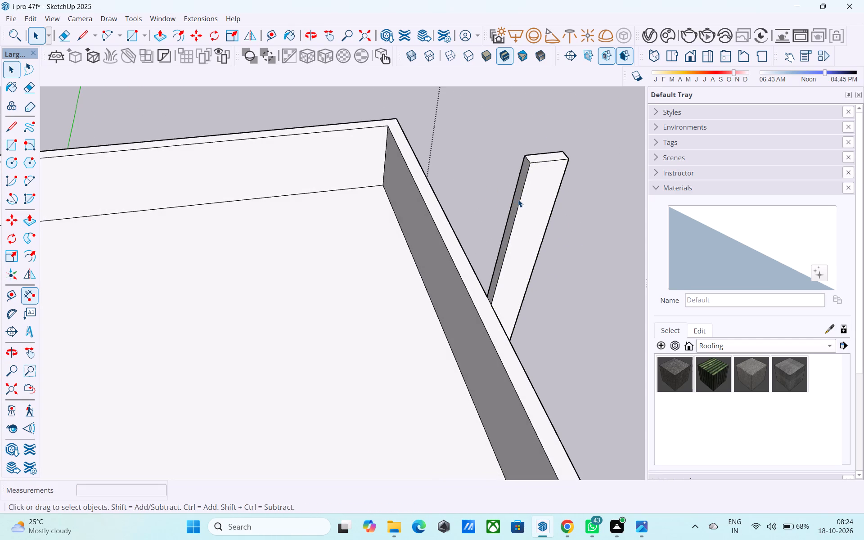
{"action": "left_click", "coordinate": [518, 199]}
{"action": "left_click", "coordinate": [519, 200]}
{"action": "scroll", "coordinate": [518, 198], "scroll_direction": "up", "scroll_amount": 3}
{"action": "left_click", "coordinate": [517, 197]}
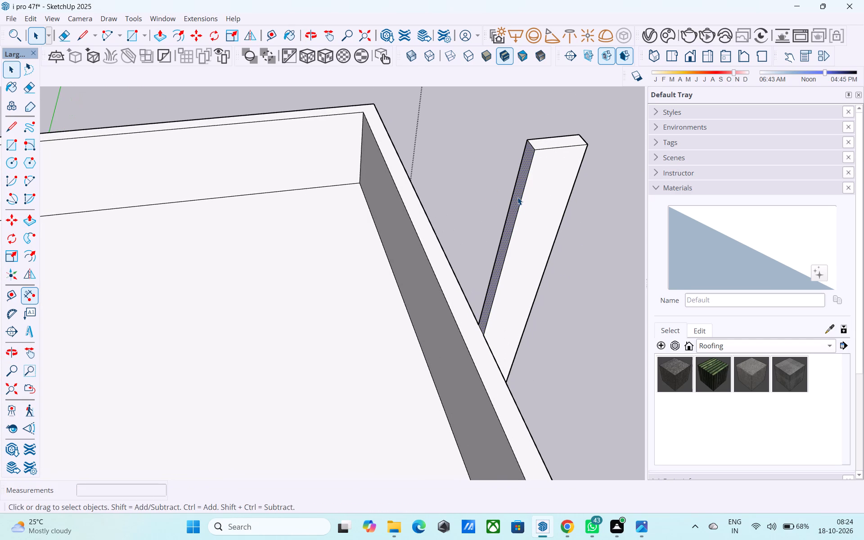
{"action": "key", "text": "p"}
{"action": "left_click", "coordinate": [517, 197]}
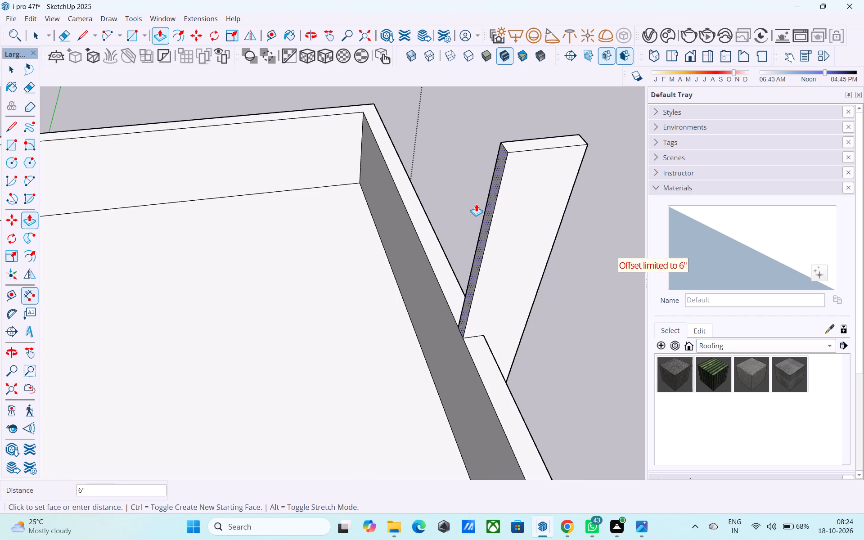
{"action": "left_click", "coordinate": [443, 238]}
{"action": "double_click", "coordinate": [477, 238]}
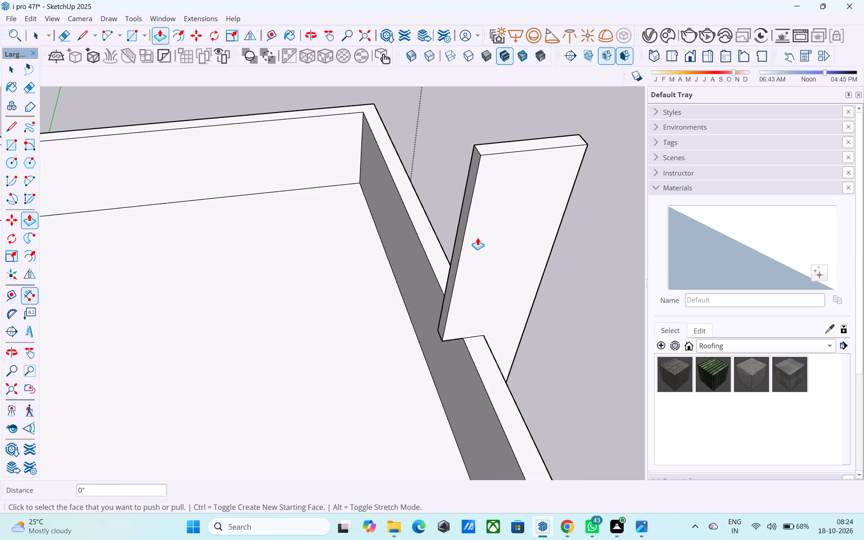
Repeat the last inward Push/Pull offset on the post's inner face between the roof parapet and the upper balcony railing.
{"action": "scroll", "coordinate": [473, 247], "scroll_direction": "down", "scroll_amount": 5}
{"action": "middle_click_drag", "start_coordinate": [474, 278], "coordinate": [328, 209]}
{"action": "scroll", "coordinate": [450, 262], "scroll_direction": "down", "scroll_amount": 1}
{"action": "scroll", "coordinate": [268, 204], "scroll_direction": "down", "scroll_amount": 10}
{"action": "scroll", "coordinate": [297, 306], "scroll_direction": "up", "scroll_amount": 7}
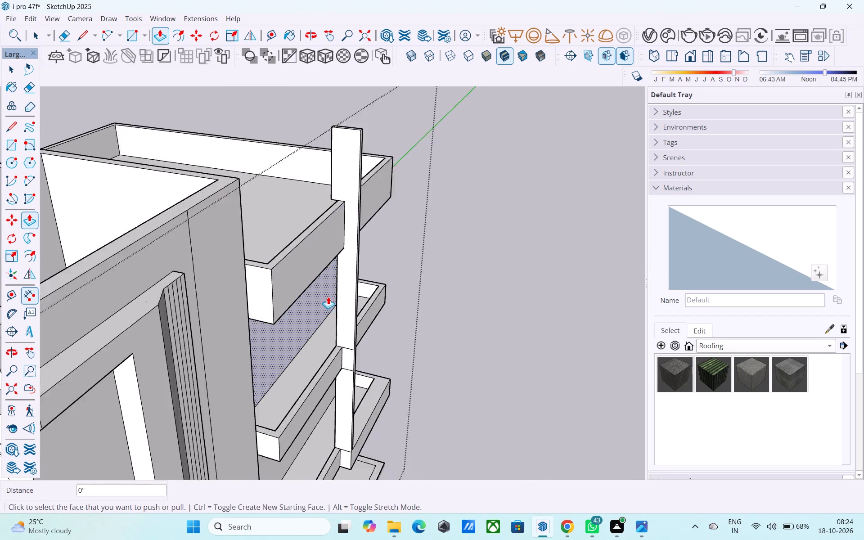
{"action": "scroll", "coordinate": [328, 297], "scroll_direction": "up", "scroll_amount": 9}
{"action": "middle_click_drag", "start_coordinate": [358, 297], "coordinate": [342, 309], "text": "shift"}
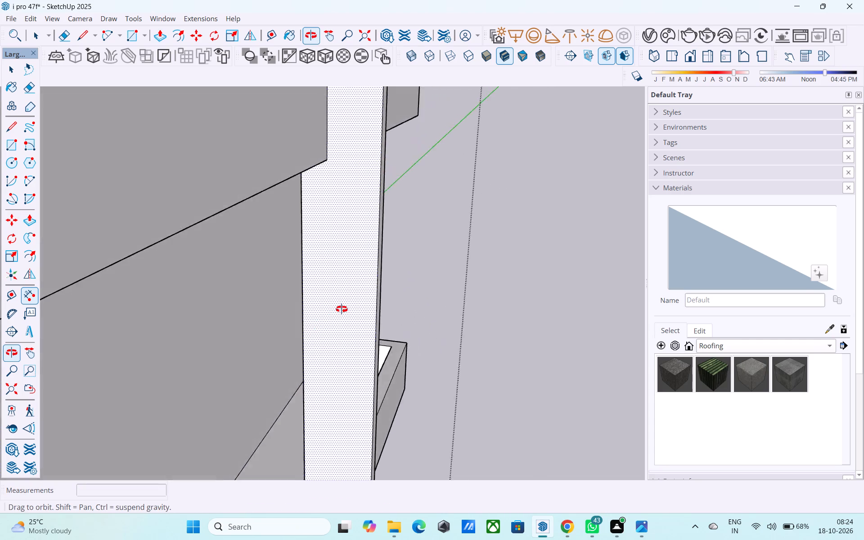
{"action": "middle_click_drag", "start_coordinate": [342, 309], "coordinate": [479, 251], "text": "shift"}
{"action": "middle_click_drag", "start_coordinate": [305, 249], "coordinate": [220, 248]}
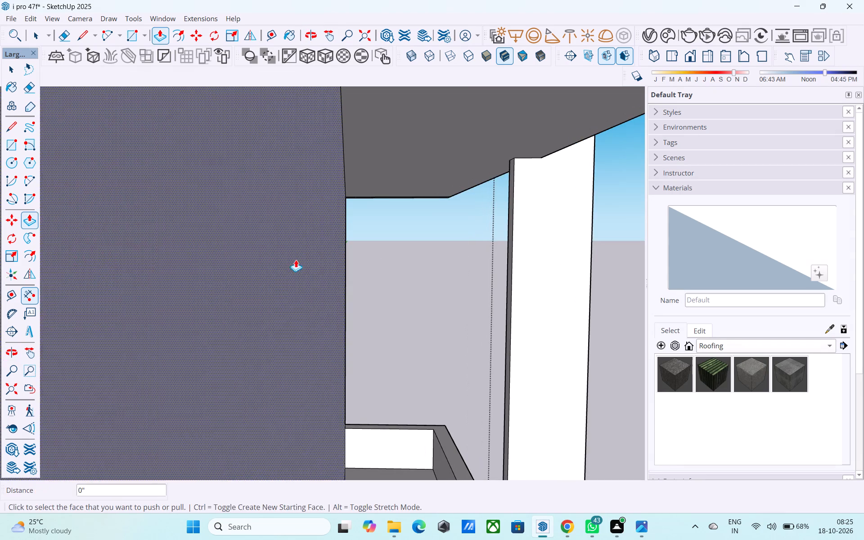
{"action": "scroll", "coordinate": [497, 227], "scroll_direction": "up", "scroll_amount": 3}
{"action": "key", "text": "space"}
{"action": "left_click", "coordinate": [522, 208]}
{"action": "left_click", "coordinate": [521, 207]}
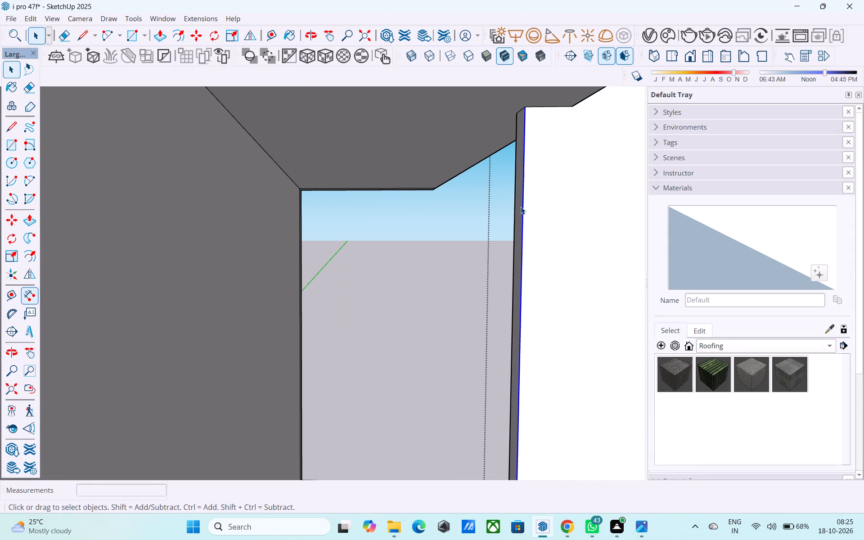
{"action": "scroll", "coordinate": [520, 207], "scroll_direction": "up", "scroll_amount": 4}
{"action": "key", "text": "p"}
{"action": "double_click", "coordinate": [520, 207]}
{"action": "key", "text": "space"}
Draw a 4" line across the base of the post's inner face to separate it from the lower balcony railing's inner side.
{"action": "middle_click_drag", "start_coordinate": [520, 207], "coordinate": [310, 236]}
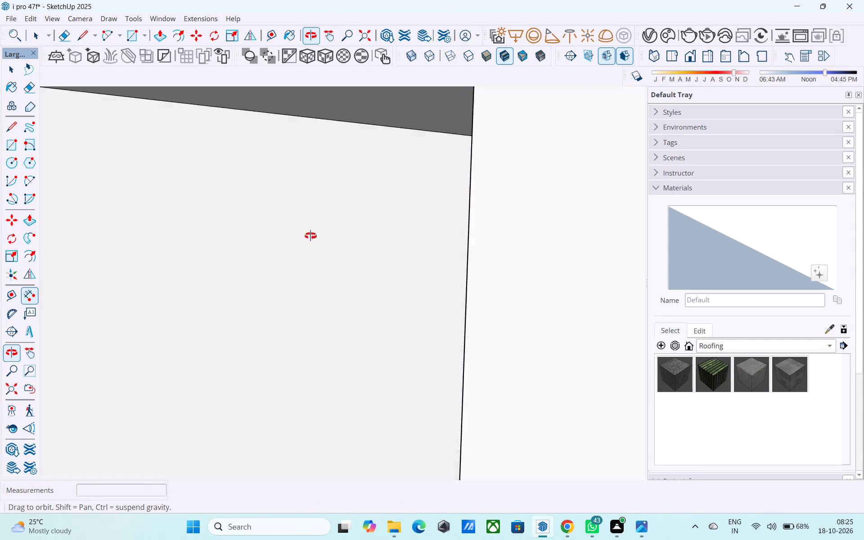
{"action": "middle_click_drag", "start_coordinate": [310, 236], "coordinate": [293, 240]}
{"action": "scroll", "coordinate": [292, 239], "scroll_direction": "down", "scroll_amount": 14}
{"action": "scroll", "coordinate": [289, 240], "scroll_direction": "up", "scroll_amount": 1}
{"action": "scroll", "coordinate": [289, 240], "scroll_direction": "down", "scroll_amount": 5}
{"action": "scroll", "coordinate": [337, 382], "scroll_direction": "up", "scroll_amount": 3}
{"action": "scroll", "coordinate": [340, 389], "scroll_direction": "down", "scroll_amount": 6}
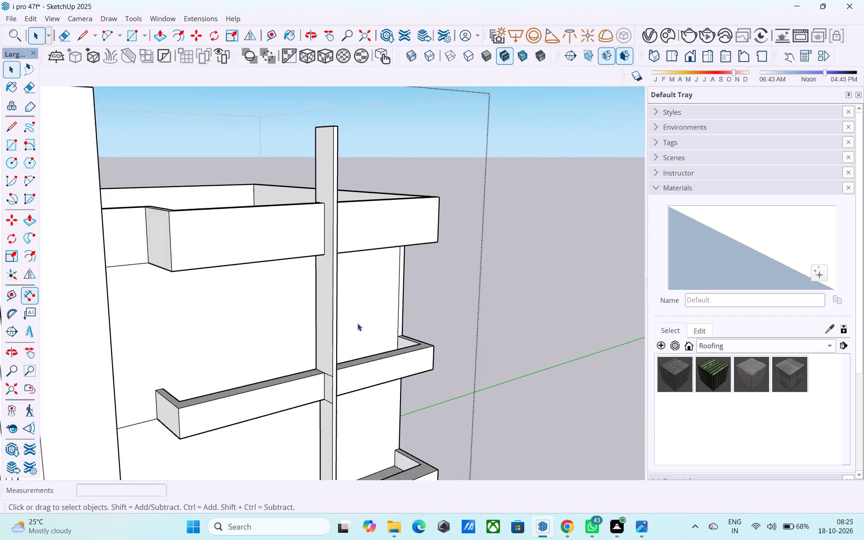
{"action": "scroll", "coordinate": [357, 323], "scroll_direction": "down", "scroll_amount": 5}
{"action": "scroll", "coordinate": [354, 435], "scroll_direction": "up", "scroll_amount": 18}
{"action": "middle_click_drag", "start_coordinate": [313, 324], "coordinate": [391, 344]}
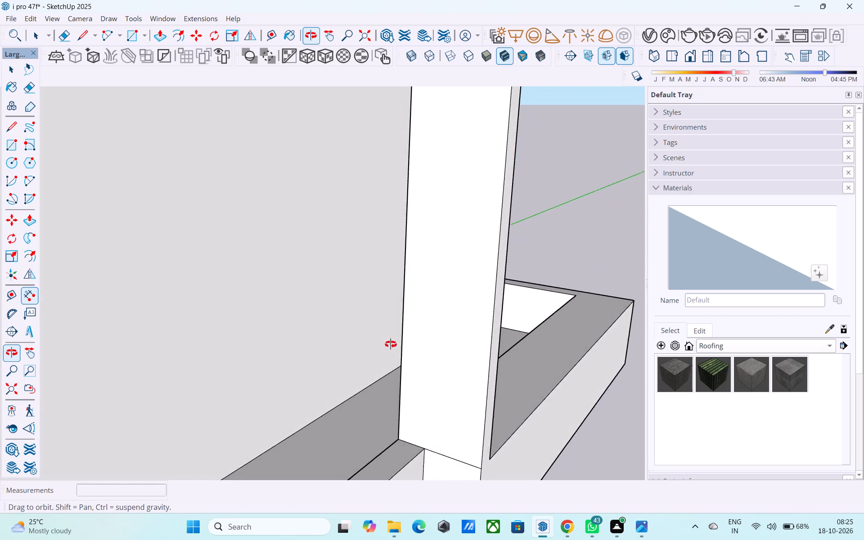
{"action": "middle_click_drag", "start_coordinate": [391, 344], "coordinate": [486, 366]}
{"action": "scroll", "coordinate": [500, 281], "scroll_direction": "up", "scroll_amount": 6}
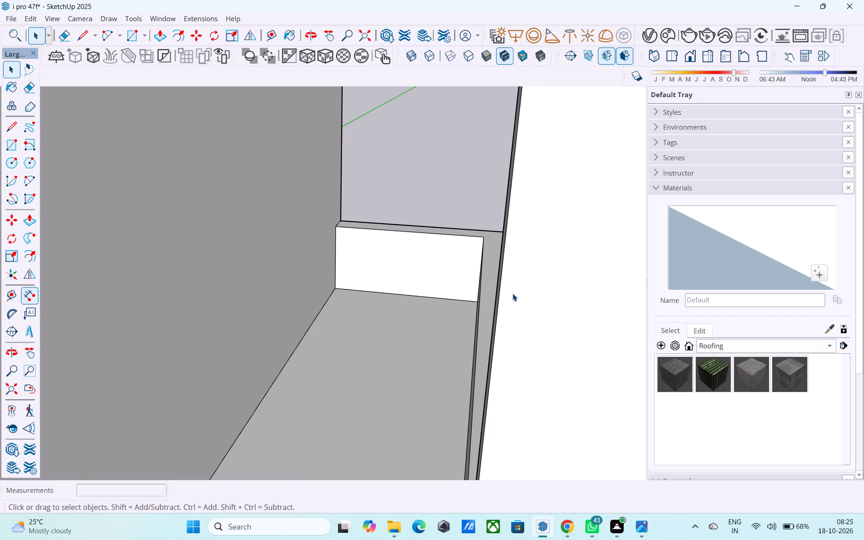
{"action": "middle_click_drag", "start_coordinate": [452, 272], "coordinate": [463, 259]}
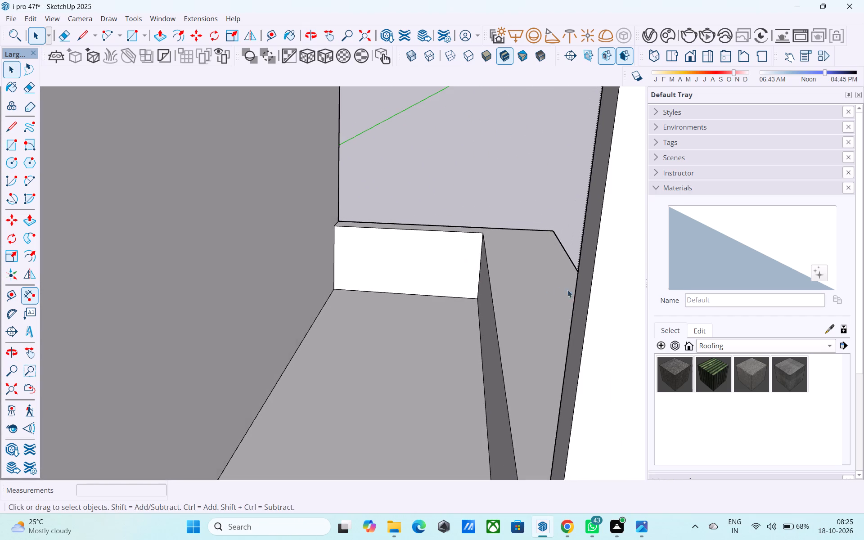
{"action": "left_click", "coordinate": [580, 294]}
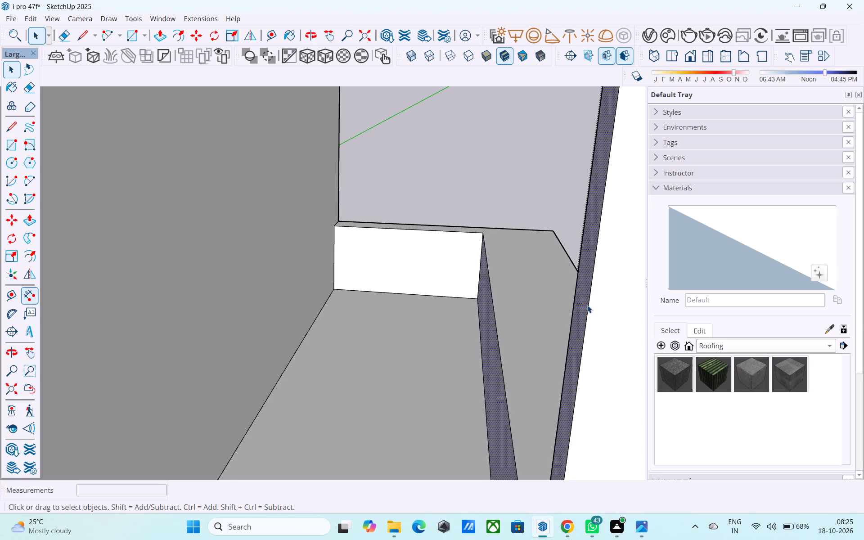
{"action": "middle_click_drag", "start_coordinate": [586, 305], "coordinate": [574, 157]}
{"action": "scroll", "coordinate": [586, 305], "scroll_direction": "down", "scroll_amount": 1}
{"action": "middle_click_drag", "start_coordinate": [553, 380], "coordinate": [556, 334], "text": "shift"}
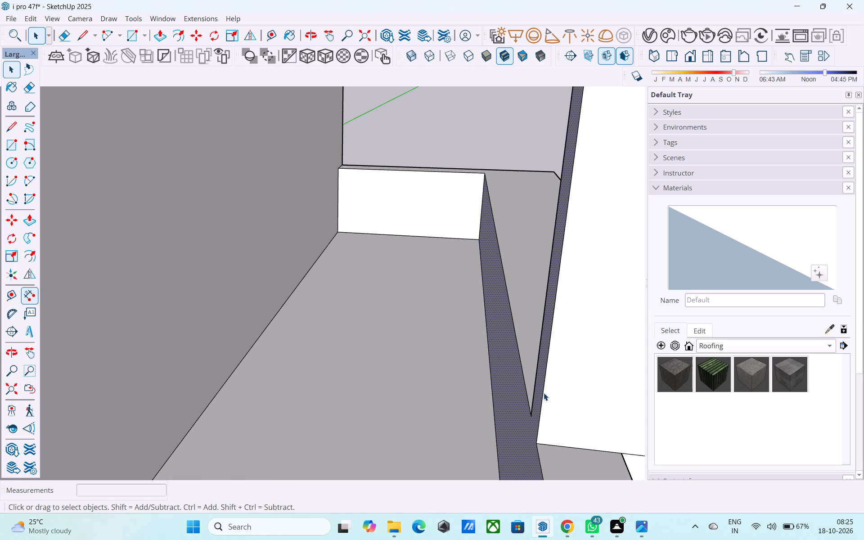
{"action": "key", "text": "l"}
{"action": "left_click", "coordinate": [539, 441]}
{"action": "left_click", "coordinate": [532, 414]}
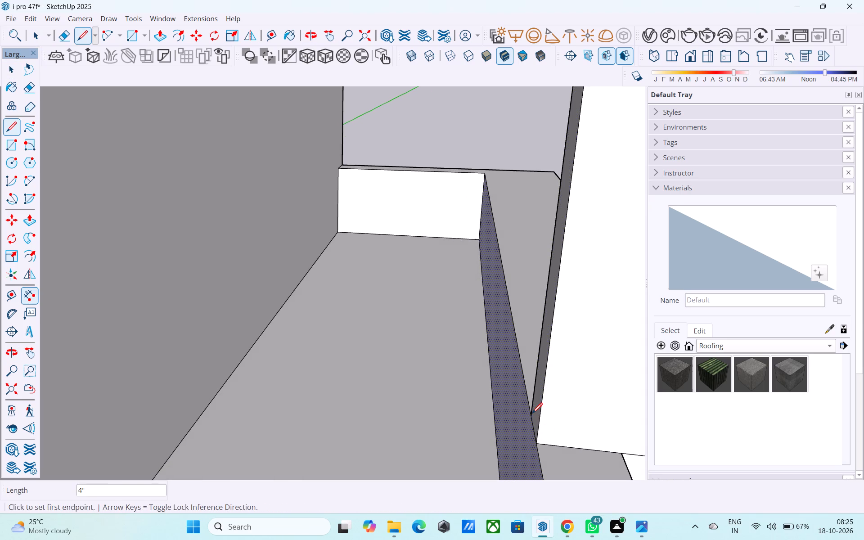
Repeat the last inward Push/Pull offset on the post's separated inner face above the lower balcony railing.
{"action": "key", "text": "space"}
{"action": "left_click", "coordinate": [541, 396]}
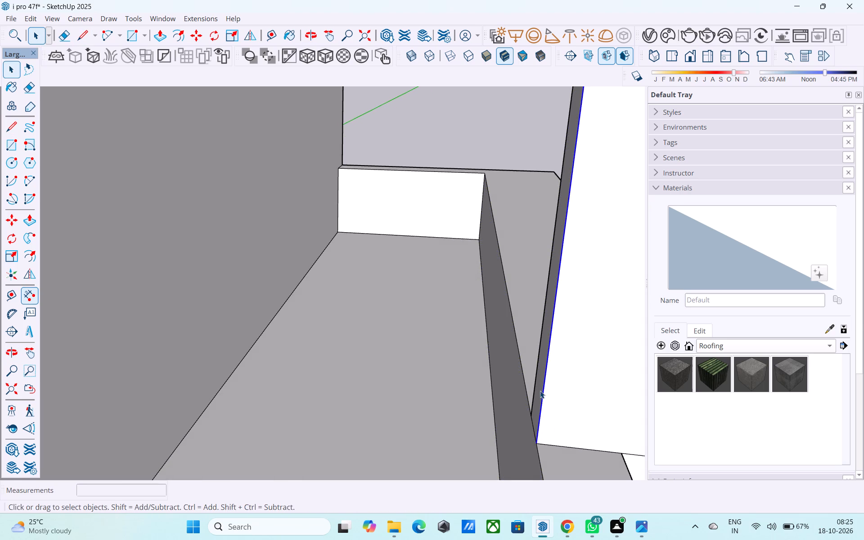
{"action": "left_click", "coordinate": [540, 391]}
{"action": "key", "text": "p"}
{"action": "double_click", "coordinate": [539, 391]}
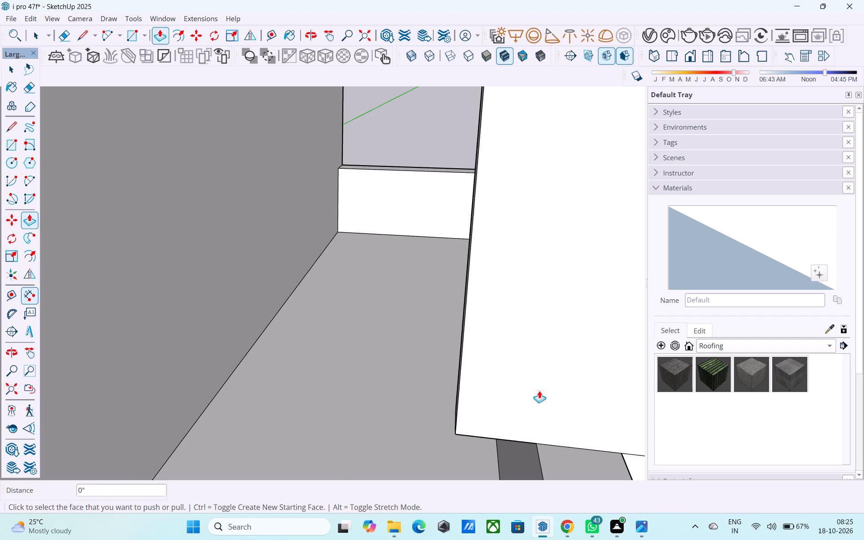
Push/Pull the underside of the post's inward extension down 1' 6" to the lower balcony's floor.
{"action": "middle_click_drag", "start_coordinate": [539, 391], "coordinate": [268, 344]}
{"action": "scroll", "coordinate": [277, 332], "scroll_direction": "down", "scroll_amount": 19}
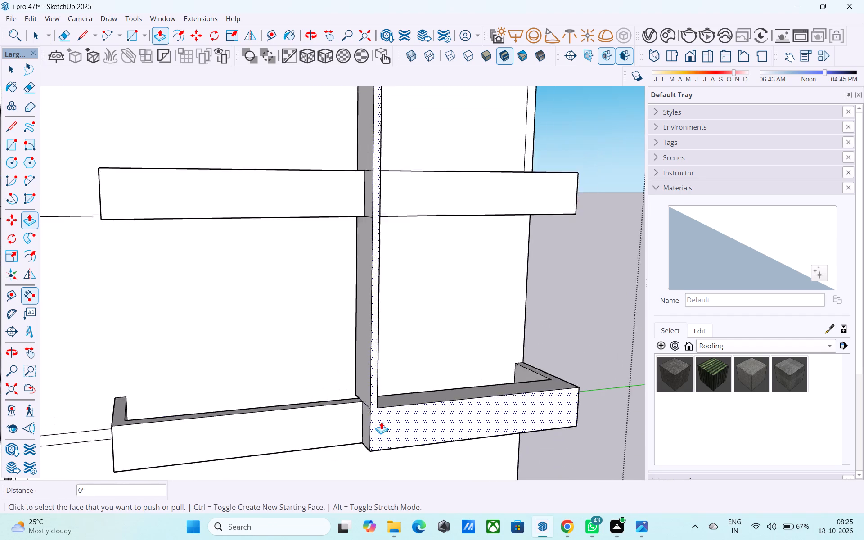
{"action": "scroll", "coordinate": [381, 422], "scroll_direction": "down", "scroll_amount": 4}
{"action": "middle_click_drag", "start_coordinate": [381, 426], "coordinate": [474, 423]}
{"action": "scroll", "coordinate": [492, 420], "scroll_direction": "up", "scroll_amount": 11}
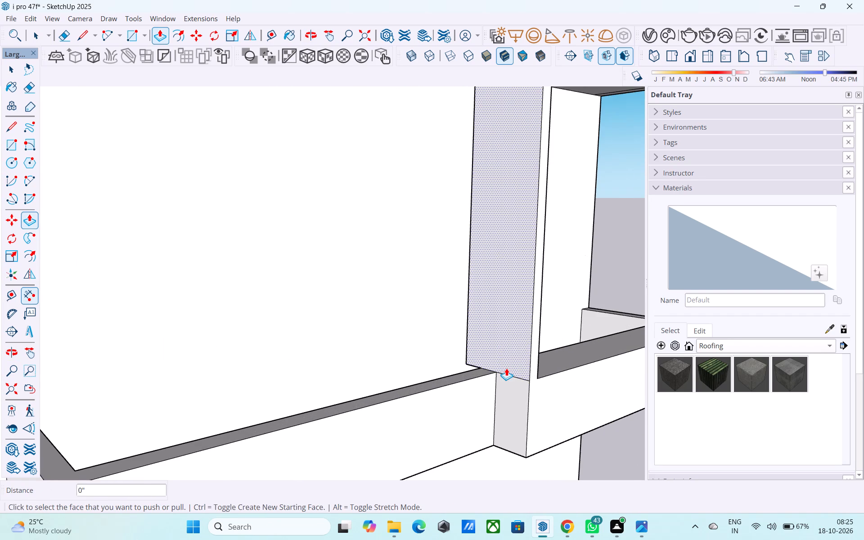
{"action": "scroll", "coordinate": [506, 368], "scroll_direction": "up", "scroll_amount": 7}
{"action": "middle_click_drag", "start_coordinate": [508, 361], "coordinate": [751, 374]}
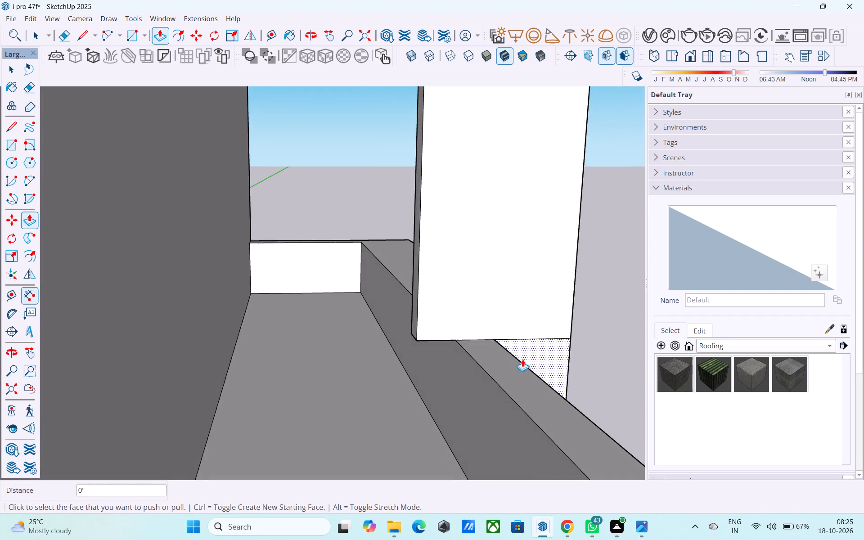
{"action": "middle_click_drag", "start_coordinate": [429, 377], "coordinate": [427, 339]}
{"action": "scroll", "coordinate": [432, 328], "scroll_direction": "up", "scroll_amount": 8}
{"action": "middle_click_drag", "start_coordinate": [454, 346], "coordinate": [452, 279]}
{"action": "scroll", "coordinate": [435, 310], "scroll_direction": "up", "scroll_amount": 2}
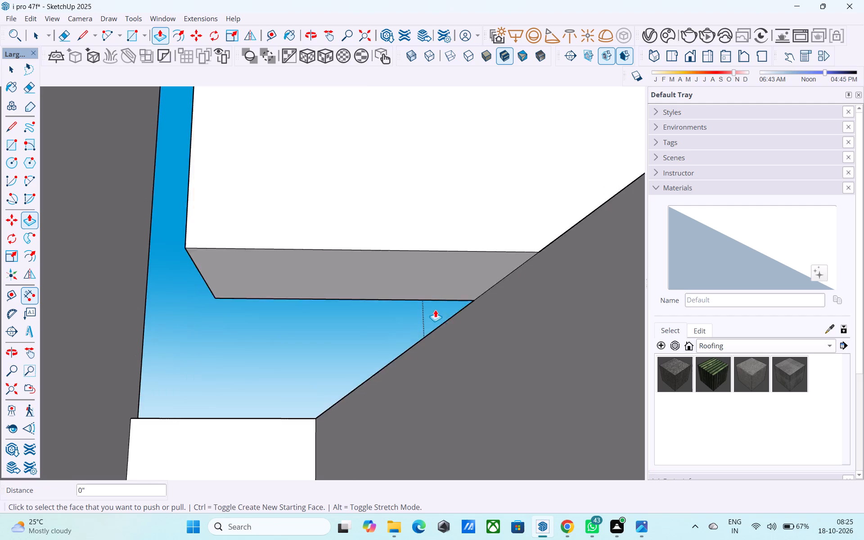
{"action": "scroll", "coordinate": [435, 310], "scroll_direction": "up", "scroll_amount": 1}
{"action": "scroll", "coordinate": [437, 287], "scroll_direction": "down", "scroll_amount": 1}
{"action": "key", "text": "space"}
{"action": "left_click", "coordinate": [429, 269]}
{"action": "key", "text": "p"}
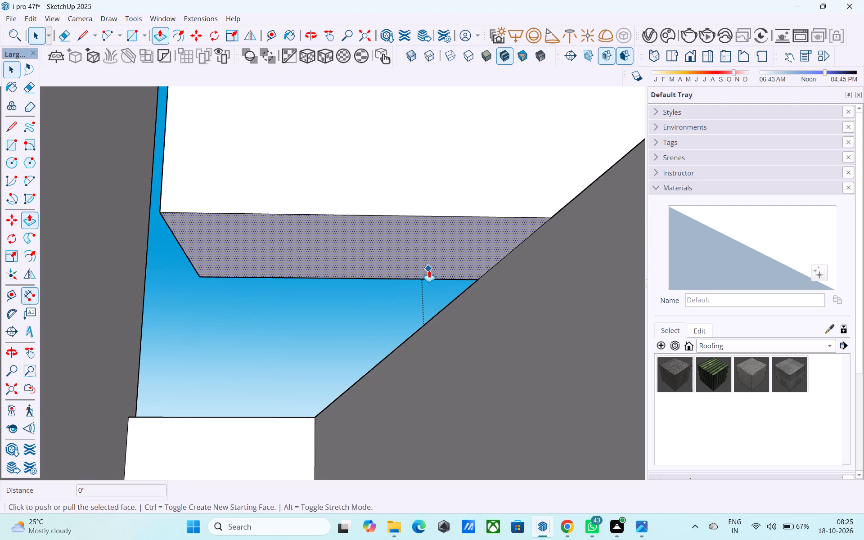
{"action": "left_click", "coordinate": [429, 270]}
{"action": "scroll", "coordinate": [420, 315], "scroll_direction": "down", "scroll_amount": 9}
{"action": "middle_click_drag", "start_coordinate": [320, 444], "coordinate": [315, 459]}
{"action": "middle_click_drag", "start_coordinate": [315, 459], "coordinate": [384, 373], "text": "shift"}
{"action": "scroll", "coordinate": [384, 373], "scroll_direction": "down", "scroll_amount": 1}
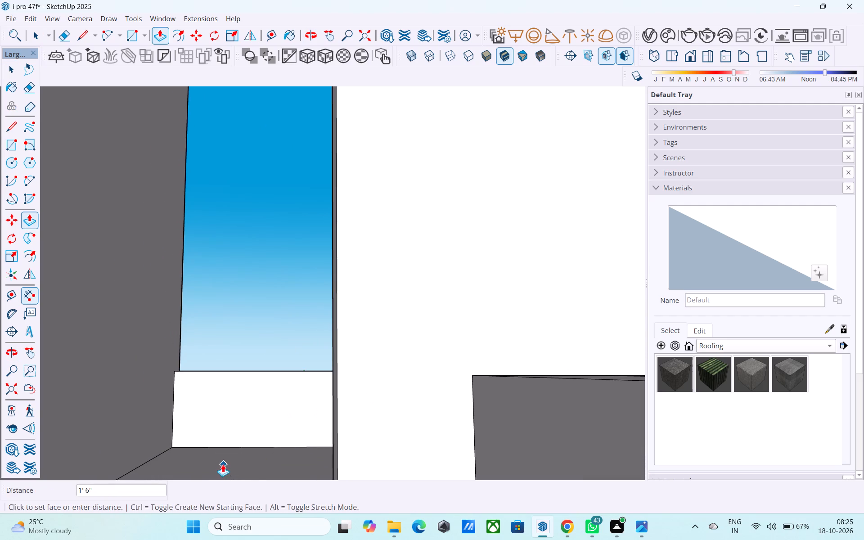
{"action": "left_click", "coordinate": [222, 464]}
Erase the leftover edge across the post's side at the top of the lower balcony railing.
{"action": "middle_click_drag", "start_coordinate": [360, 422], "coordinate": [103, 446]}
{"action": "scroll", "coordinate": [266, 378], "scroll_direction": "down", "scroll_amount": 6}
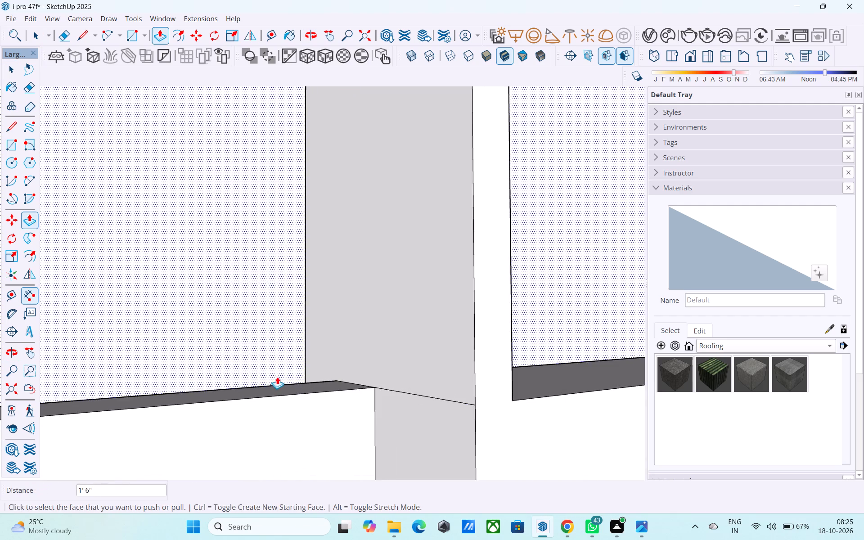
{"action": "scroll", "coordinate": [277, 377], "scroll_direction": "down", "scroll_amount": 7}
{"action": "middle_click_drag", "start_coordinate": [339, 405], "coordinate": [405, 396]}
{"action": "key", "text": "e"}
{"action": "left_click_drag", "start_coordinate": [360, 389], "coordinate": [359, 399]}
Draw a line down the lower balcony railing's front face along the post's edge, separating the post from the railing.
{"action": "scroll", "coordinate": [356, 409], "scroll_direction": "down", "scroll_amount": 2}
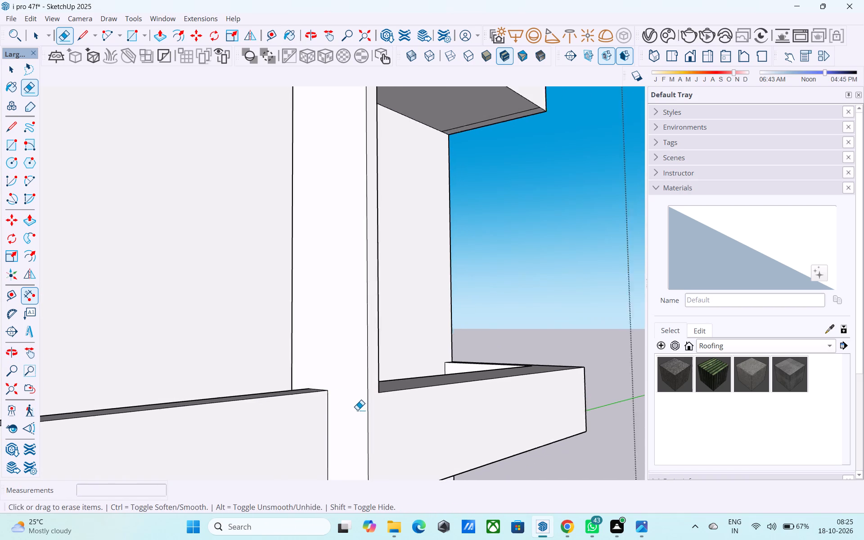
{"action": "scroll", "coordinate": [357, 410], "scroll_direction": "down", "scroll_amount": 4}
{"action": "middle_click_drag", "start_coordinate": [356, 416], "coordinate": [447, 471]}
{"action": "middle_click_drag", "start_coordinate": [440, 461], "coordinate": [192, 481]}
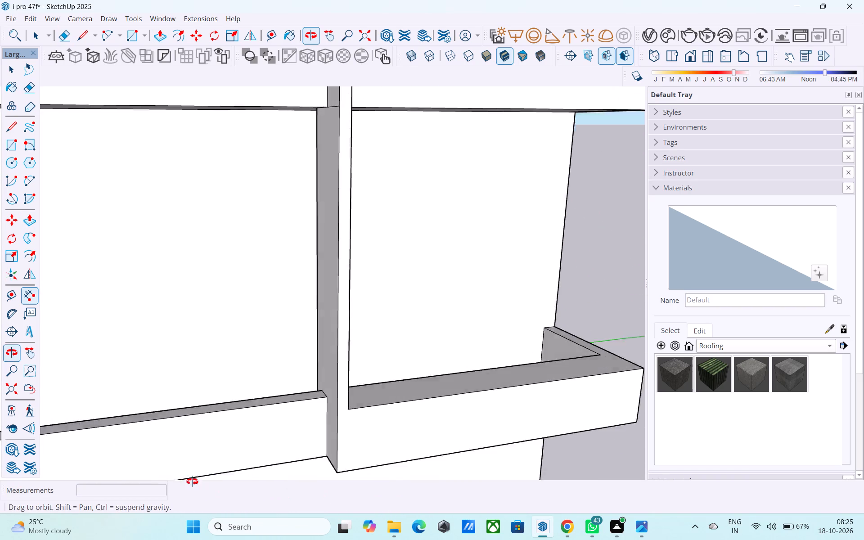
{"action": "middle_click_drag", "start_coordinate": [192, 481], "coordinate": [132, 473]}
{"action": "middle_click_drag", "start_coordinate": [321, 441], "coordinate": [143, 471]}
{"action": "scroll", "coordinate": [162, 409], "scroll_direction": "down", "scroll_amount": 10}
{"action": "scroll", "coordinate": [230, 463], "scroll_direction": "up", "scroll_amount": 2}
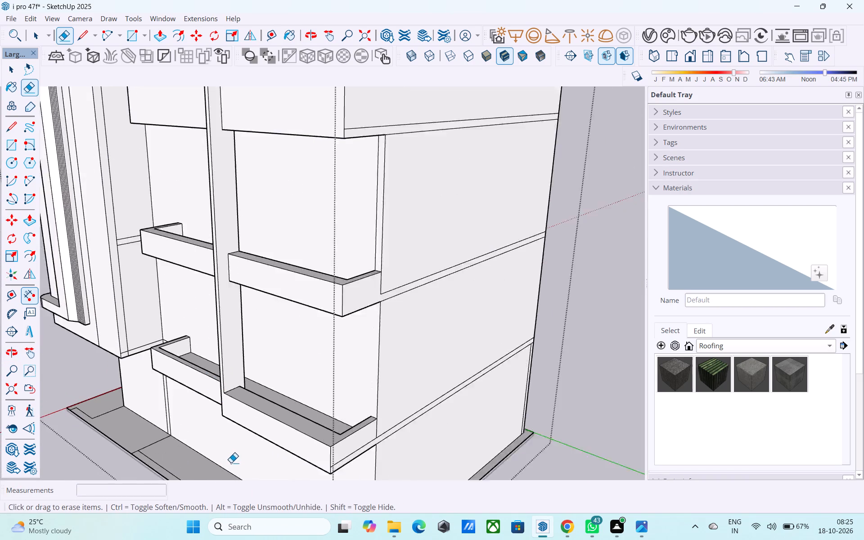
{"action": "scroll", "coordinate": [231, 463], "scroll_direction": "up", "scroll_amount": 2}
{"action": "middle_click_drag", "start_coordinate": [306, 432], "coordinate": [231, 453]}
{"action": "scroll", "coordinate": [160, 446], "scroll_direction": "up", "scroll_amount": 6}
{"action": "middle_click_drag", "start_coordinate": [158, 436], "coordinate": [165, 436]}
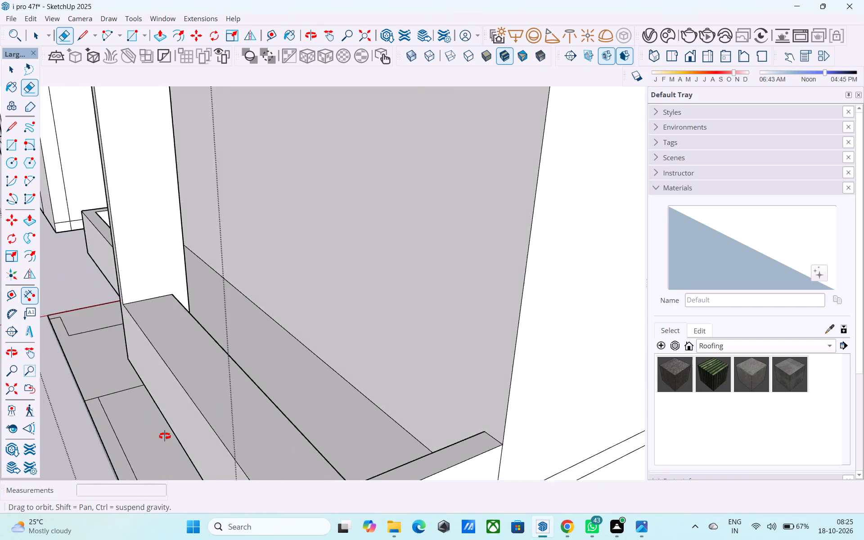
{"action": "middle_click_drag", "start_coordinate": [165, 436], "coordinate": [224, 424]}
{"action": "key", "text": "l"}
{"action": "left_click", "coordinate": [414, 251]}
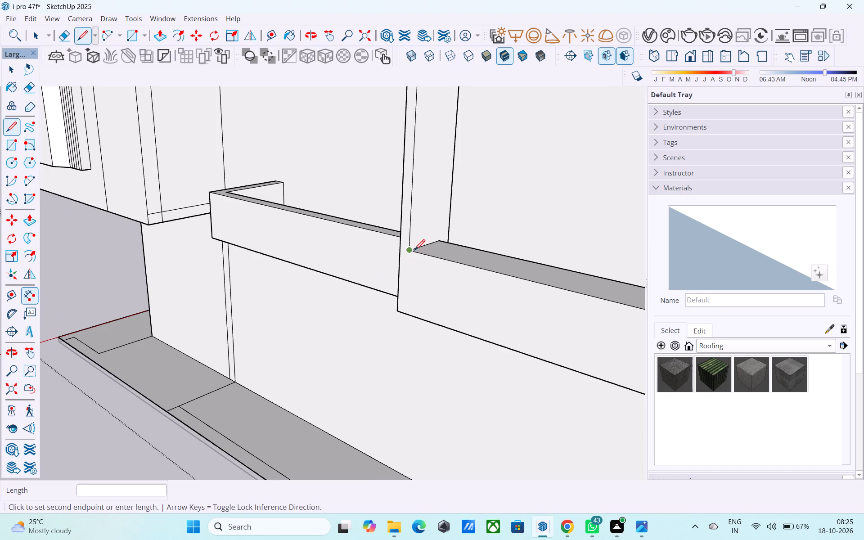
{"action": "left_click", "coordinate": [402, 314]}
Push the separated railing front face back to align with the front of the railing section on the post's other side.
{"action": "key", "text": "space"}
{"action": "left_click", "coordinate": [424, 302]}
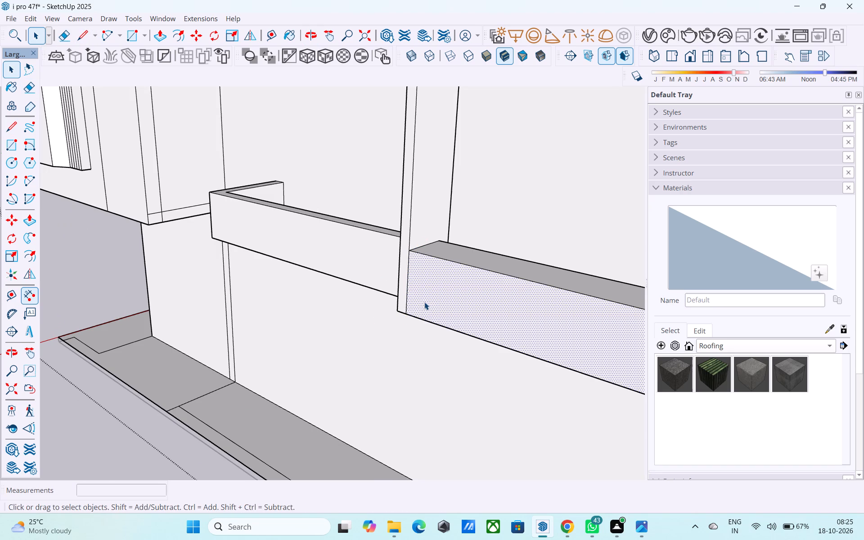
{"action": "key", "text": "p"}
{"action": "left_click", "coordinate": [424, 302]}
{"action": "left_click", "coordinate": [380, 243]}
{"action": "key", "text": "space"}
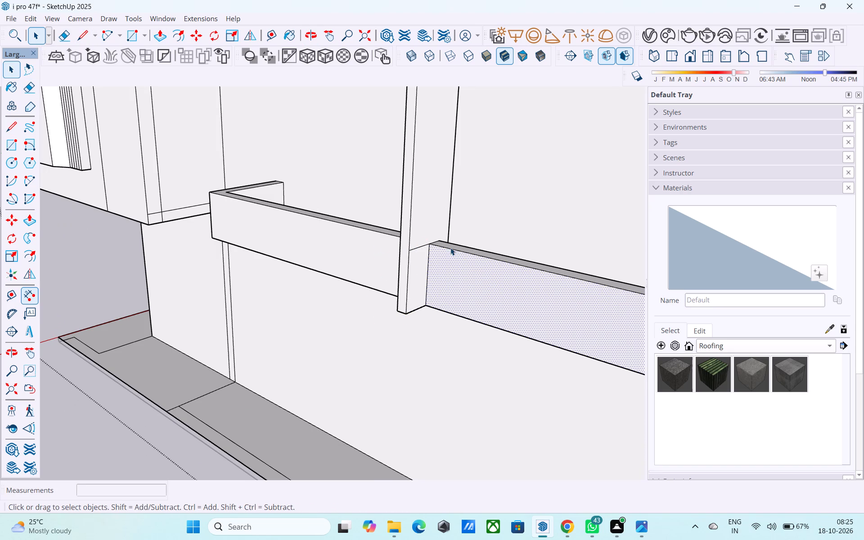
Erase the leftover edge across the post's side beside the recessed lower railing.
{"action": "key", "text": "e"}
{"action": "left_click_drag", "start_coordinate": [427, 244], "coordinate": [423, 264]}
{"action": "scroll", "coordinate": [391, 324], "scroll_direction": "down", "scroll_amount": 11}
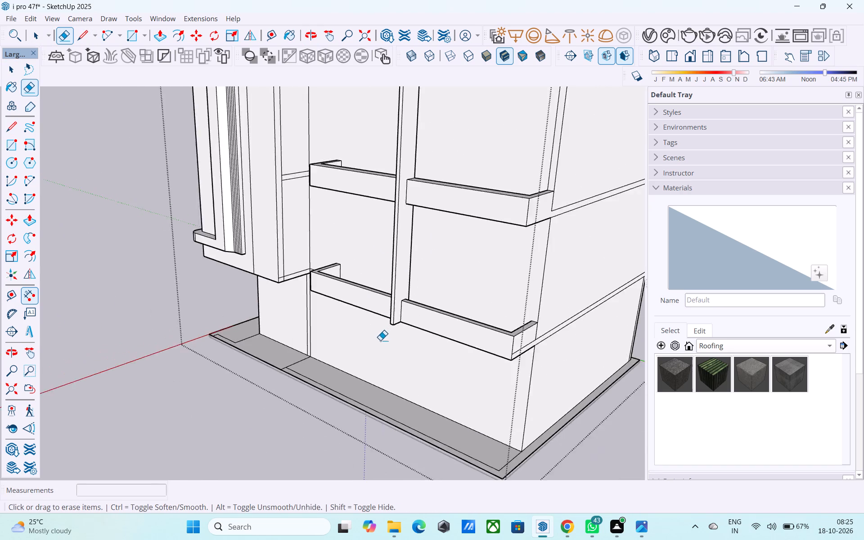
Draw a line across the base of the post's inner face where it meets the upper balcony railing's inner side.
{"action": "scroll", "coordinate": [380, 340], "scroll_direction": "down", "scroll_amount": 6}
{"action": "middle_click_drag", "start_coordinate": [369, 347], "coordinate": [252, 381]}
{"action": "scroll", "coordinate": [307, 268], "scroll_direction": "up", "scroll_amount": 10}
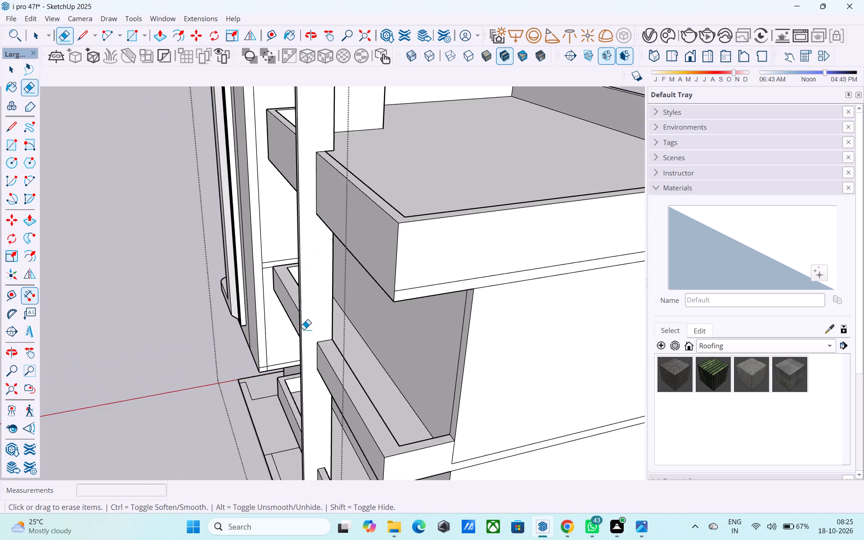
{"action": "middle_click_drag", "start_coordinate": [301, 340], "coordinate": [248, 288]}
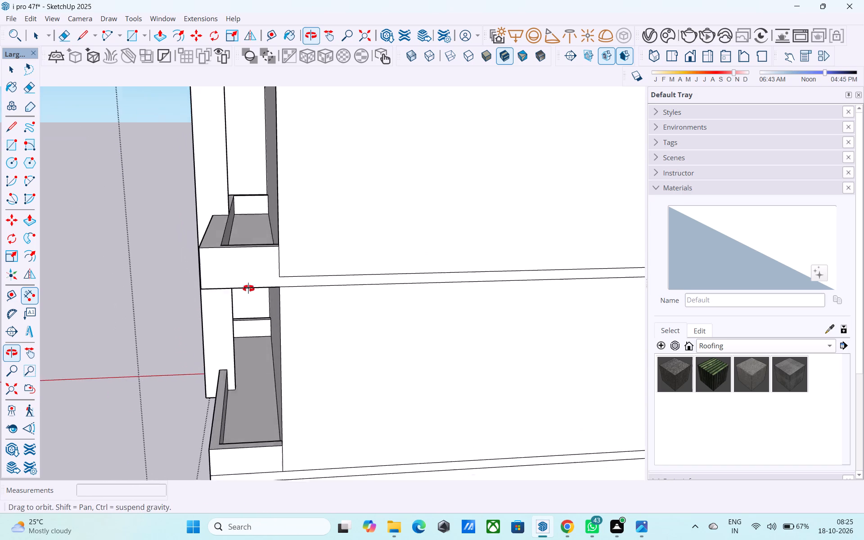
{"action": "middle_click_drag", "start_coordinate": [248, 288], "coordinate": [251, 319]}
{"action": "scroll", "coordinate": [213, 277], "scroll_direction": "up", "scroll_amount": 9}
{"action": "middle_click_drag", "start_coordinate": [205, 292], "coordinate": [147, 291]}
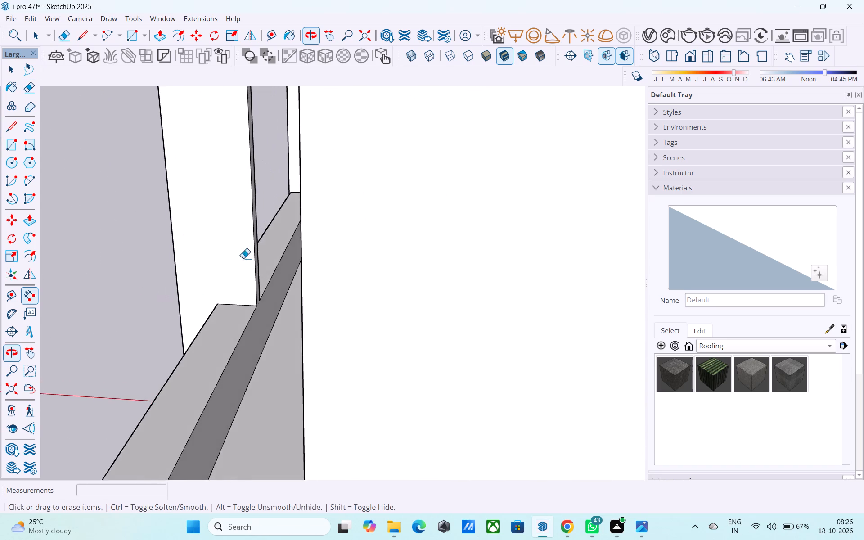
{"action": "scroll", "coordinate": [264, 243], "scroll_direction": "up", "scroll_amount": 6}
{"action": "key", "text": "space"}
{"action": "key", "text": "l"}
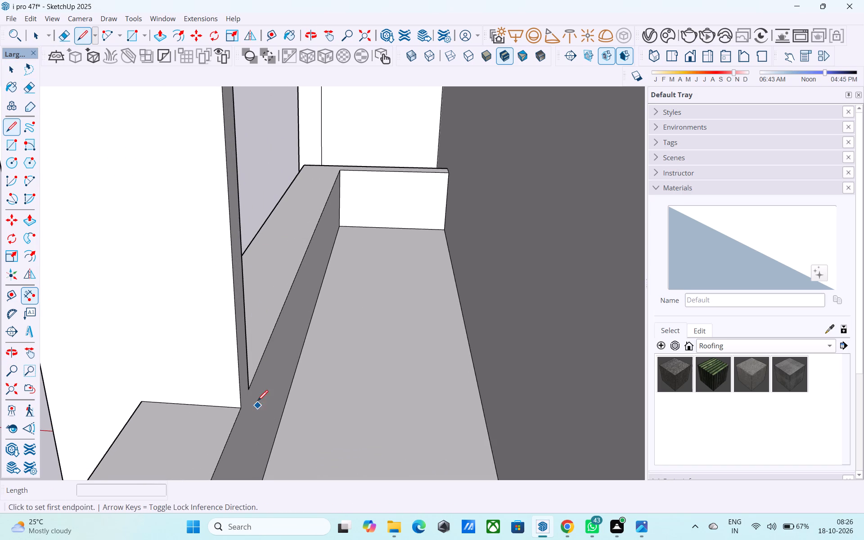
{"action": "left_click", "coordinate": [252, 390]}
{"action": "left_click", "coordinate": [244, 409]}
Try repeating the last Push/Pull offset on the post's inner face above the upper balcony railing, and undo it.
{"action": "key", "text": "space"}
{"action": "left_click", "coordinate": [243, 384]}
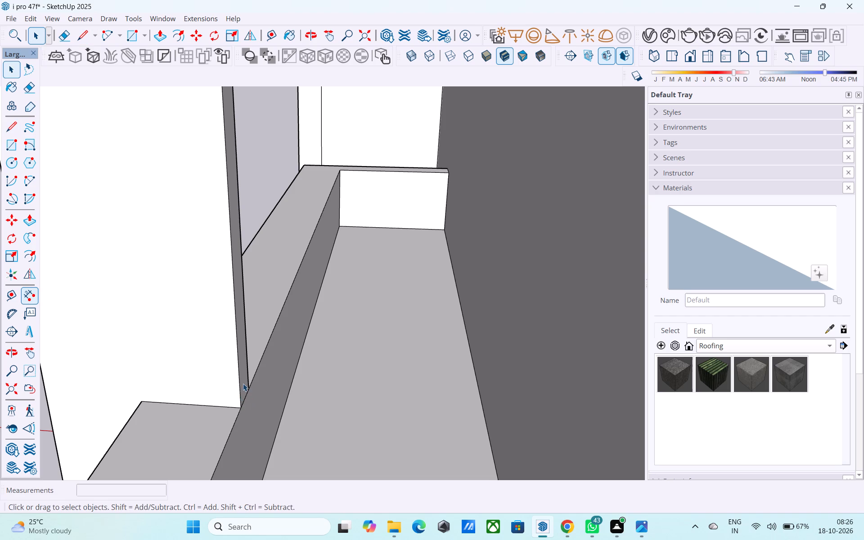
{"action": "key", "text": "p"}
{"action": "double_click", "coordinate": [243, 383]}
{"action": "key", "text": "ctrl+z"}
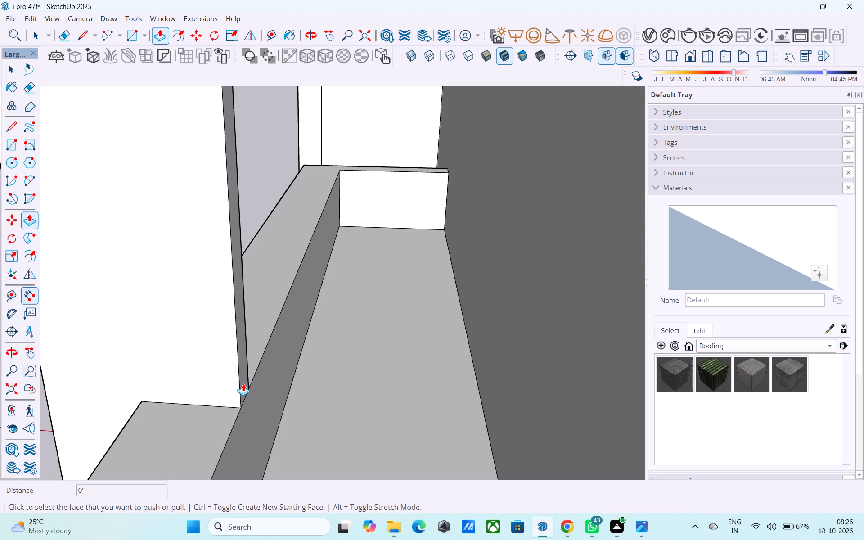
Push/Pull the post's inner face above the upper balcony railing inward by 6".
{"action": "left_click", "coordinate": [243, 379]}
{"action": "key", "text": "6"}
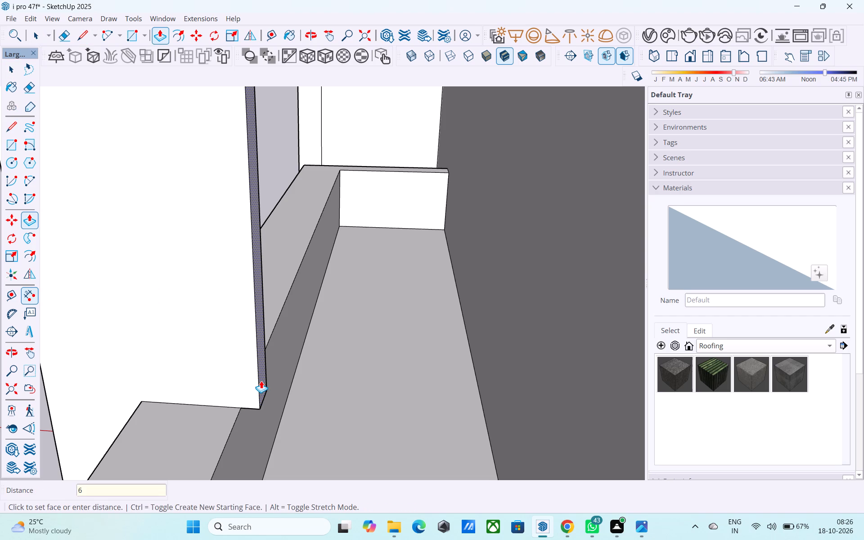
{"action": "key", "text": "shift+quotedbl"}
{"action": "key", "text": "Return"}
{"action": "key", "text": "space"}
Extend the underside of the post's inner projection 1' 6" down to the upper balcony floor.
{"action": "middle_click_drag", "start_coordinate": [261, 448], "coordinate": [272, 393]}
{"action": "scroll", "coordinate": [272, 393], "scroll_direction": "up", "scroll_amount": 4}
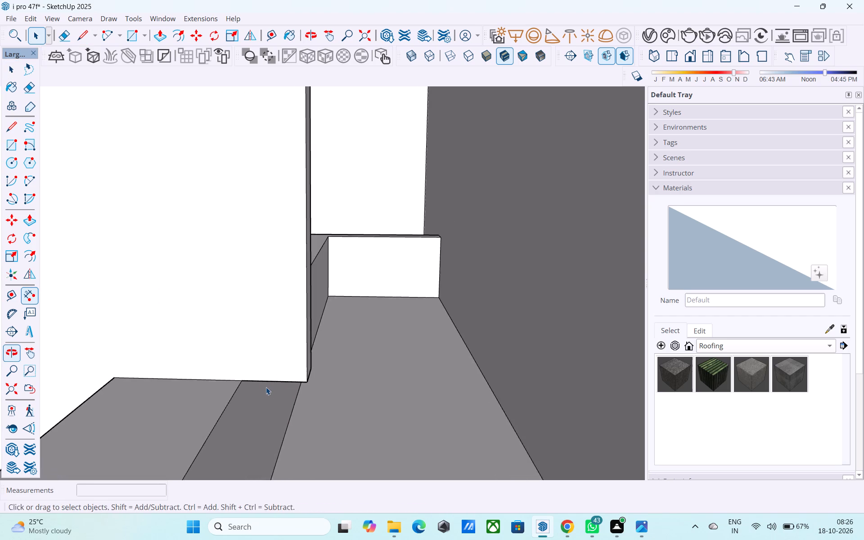
{"action": "scroll", "coordinate": [266, 387], "scroll_direction": "up", "scroll_amount": 5}
{"action": "middle_click_drag", "start_coordinate": [234, 389], "coordinate": [229, 306]}
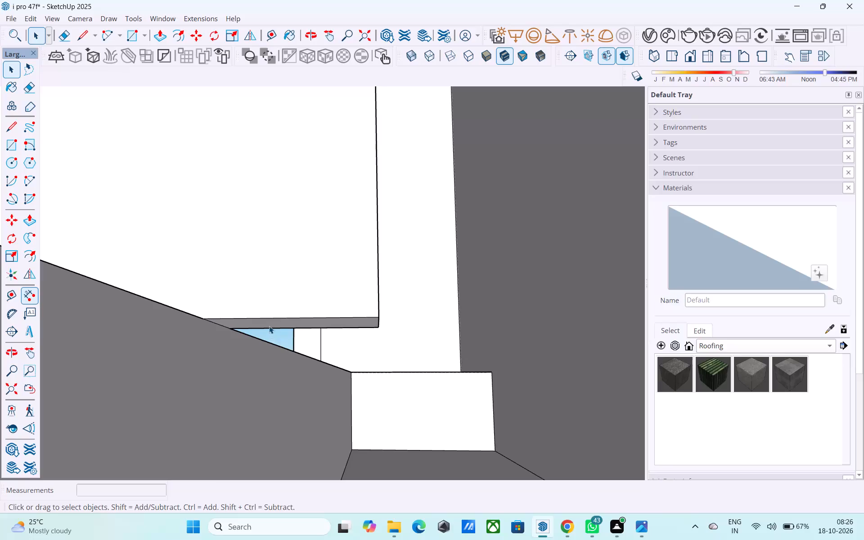
{"action": "left_click", "coordinate": [269, 326]}
{"action": "key", "text": "p"}
{"action": "left_click", "coordinate": [269, 326]}
{"action": "middle_click_drag", "start_coordinate": [265, 355], "coordinate": [268, 395]}
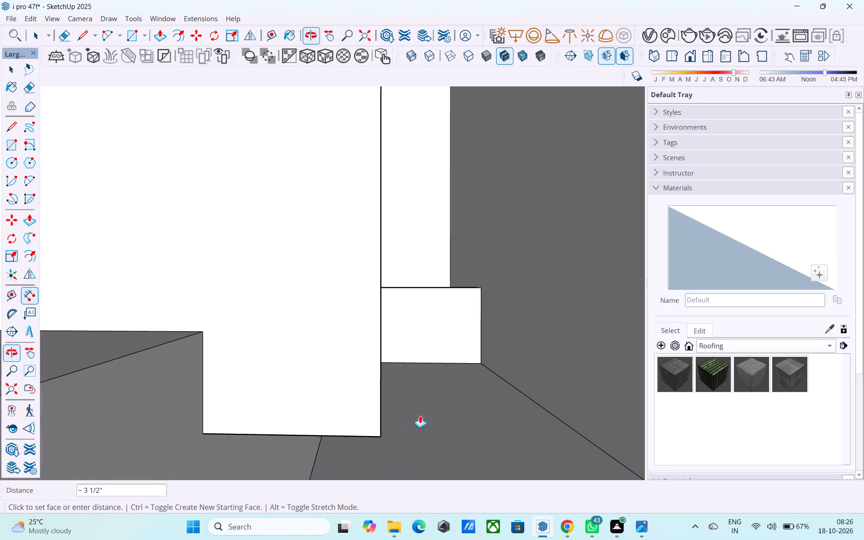
{"action": "left_click", "coordinate": [534, 409]}
Examine the facade post and its balcony railing junctions from several sides of the building.
{"action": "scroll", "coordinate": [537, 413], "scroll_direction": "down", "scroll_amount": 20}
{"action": "scroll", "coordinate": [537, 413], "scroll_direction": "down", "scroll_amount": 1}
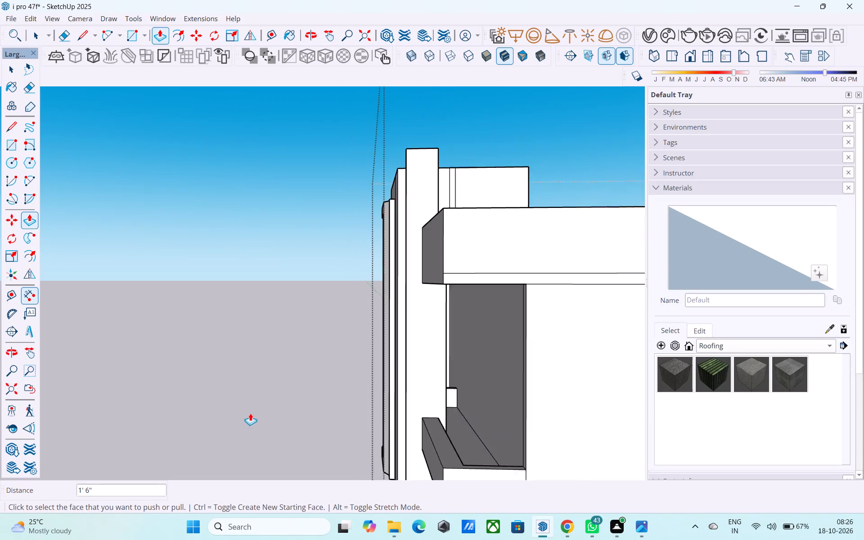
{"action": "scroll", "coordinate": [250, 413], "scroll_direction": "down", "scroll_amount": 4}
{"action": "middle_click_drag", "start_coordinate": [310, 421], "coordinate": [683, 447]}
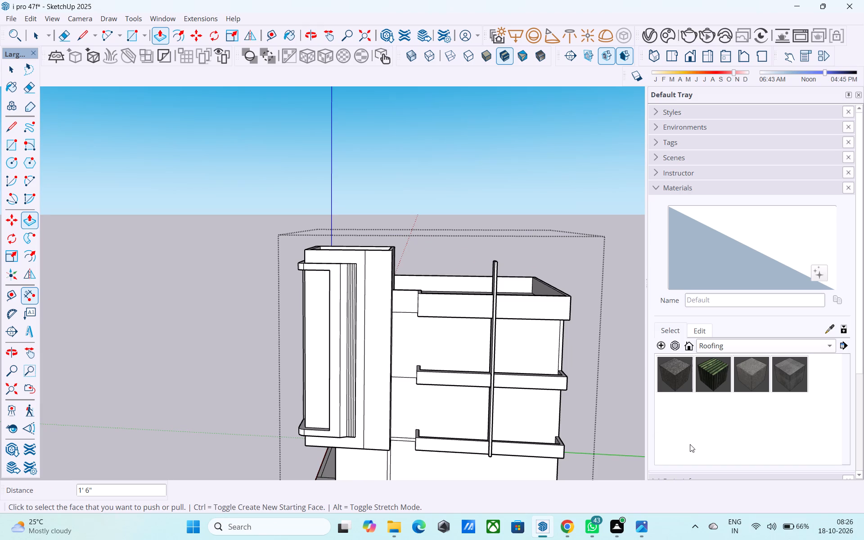
{"action": "scroll", "coordinate": [603, 385], "scroll_direction": "down", "scroll_amount": 6}
{"action": "scroll", "coordinate": [204, 310], "scroll_direction": "down", "scroll_amount": 4}
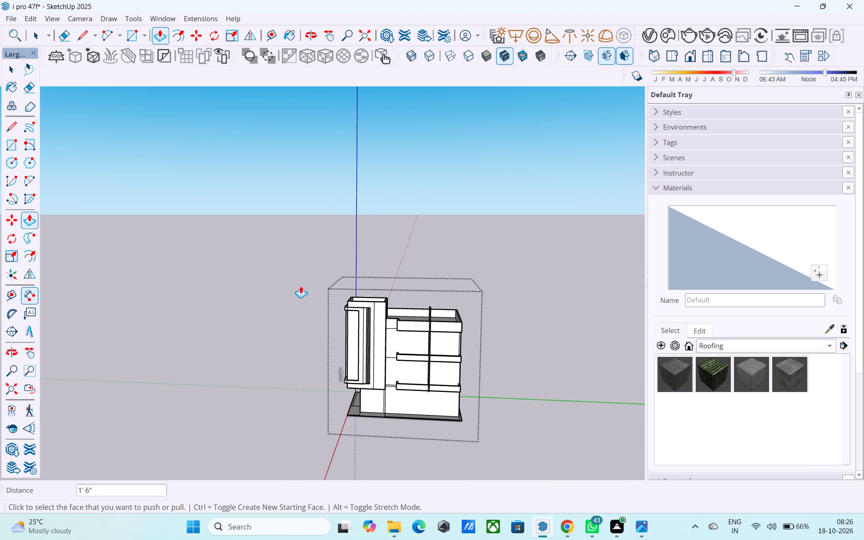
{"action": "middle_click_drag", "start_coordinate": [461, 317], "coordinate": [589, 298]}
{"action": "scroll", "coordinate": [587, 297], "scroll_direction": "up", "scroll_amount": 6}
{"action": "middle_click_drag", "start_coordinate": [404, 337], "coordinate": [540, 308]}
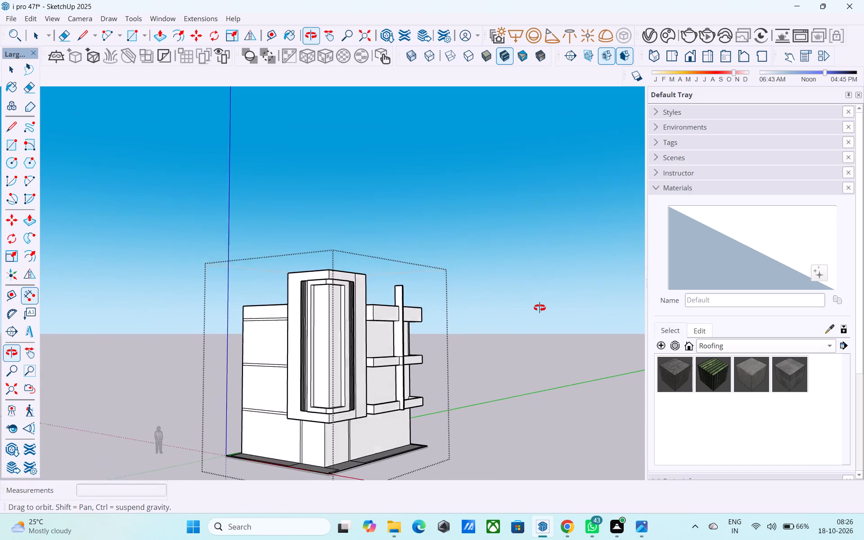
{"action": "middle_click_drag", "start_coordinate": [540, 308], "coordinate": [545, 306]}
{"action": "scroll", "coordinate": [546, 306], "scroll_direction": "down", "scroll_amount": 2}
{"action": "scroll", "coordinate": [343, 322], "scroll_direction": "up", "scroll_amount": 2}
{"action": "scroll", "coordinate": [316, 331], "scroll_direction": "down", "scroll_amount": 5}
{"action": "middle_click_drag", "start_coordinate": [360, 349], "coordinate": [359, 331]}
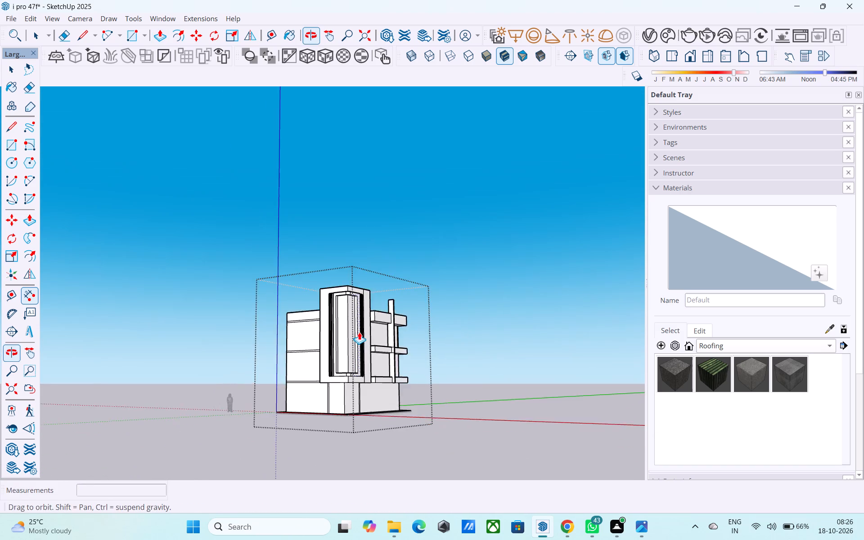
{"action": "scroll", "coordinate": [360, 371], "scroll_direction": "up", "scroll_amount": 9}
{"action": "middle_click_drag", "start_coordinate": [424, 365], "coordinate": [409, 363]}
{"action": "middle_click_drag", "start_coordinate": [411, 360], "coordinate": [450, 262], "text": "shift"}
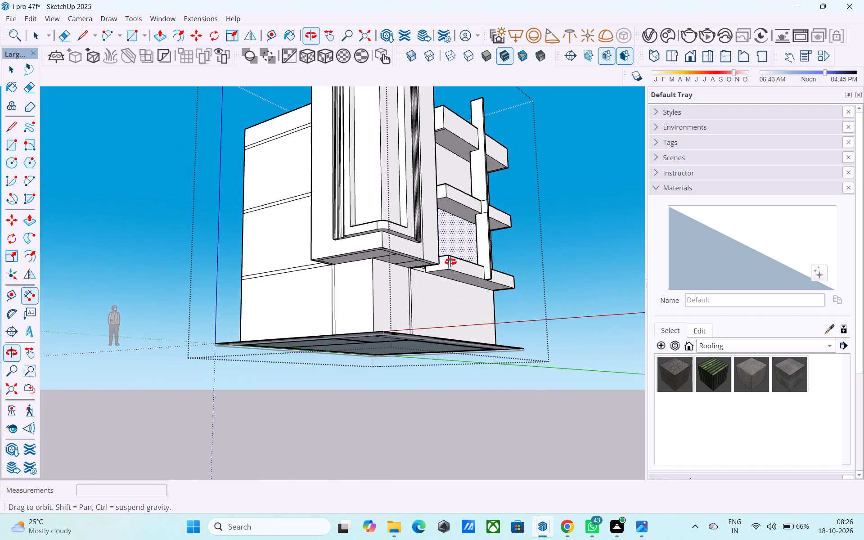
{"action": "middle_click_drag", "start_coordinate": [450, 262], "coordinate": [372, 382], "text": "shift"}
{"action": "scroll", "coordinate": [468, 286], "scroll_direction": "up", "scroll_amount": 1}
{"action": "middle_click_drag", "start_coordinate": [478, 283], "coordinate": [256, 348]}
{"action": "middle_click_drag", "start_coordinate": [272, 354], "coordinate": [273, 368]}
{"action": "scroll", "coordinate": [261, 364], "scroll_direction": "down", "scroll_amount": 3}
{"action": "middle_click_drag", "start_coordinate": [334, 364], "coordinate": [330, 364]}
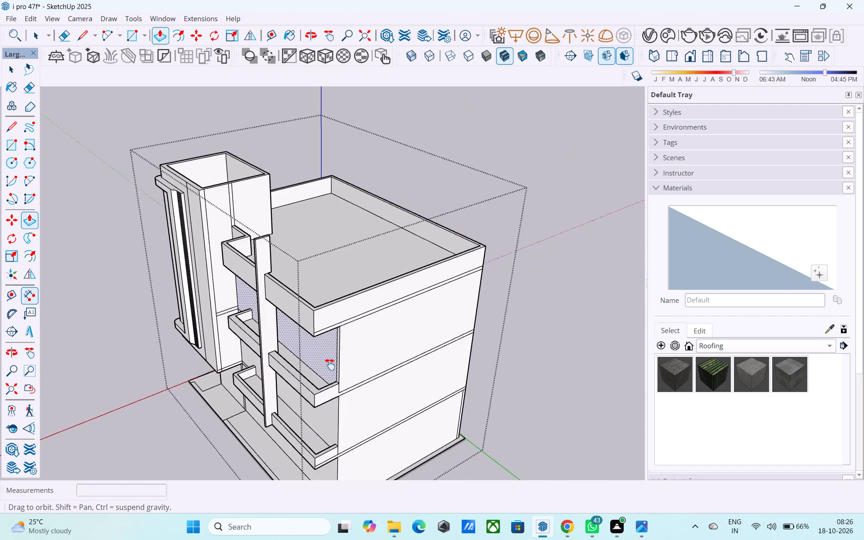
{"action": "middle_click_drag", "start_coordinate": [330, 364], "coordinate": [676, 243]}
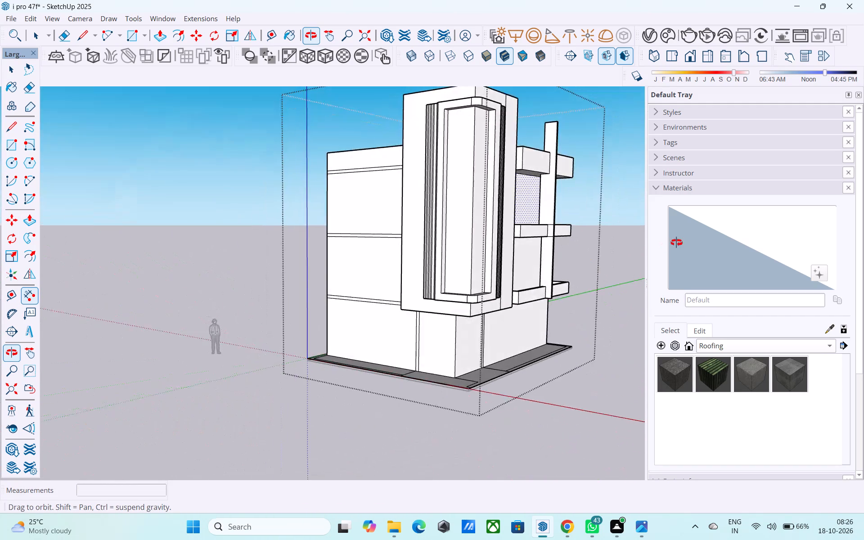
{"action": "middle_click_drag", "start_coordinate": [676, 243], "coordinate": [363, 315]}
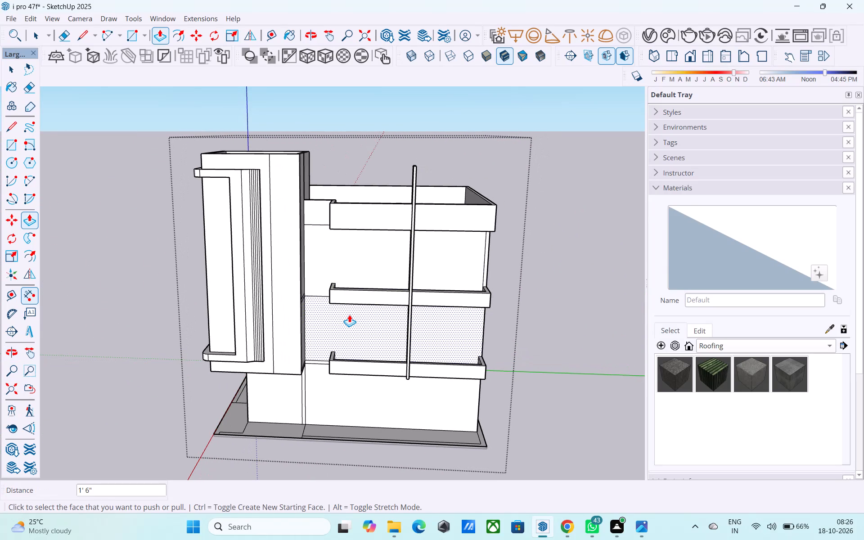
{"action": "middle_click_drag", "start_coordinate": [361, 322], "coordinate": [325, 312]}
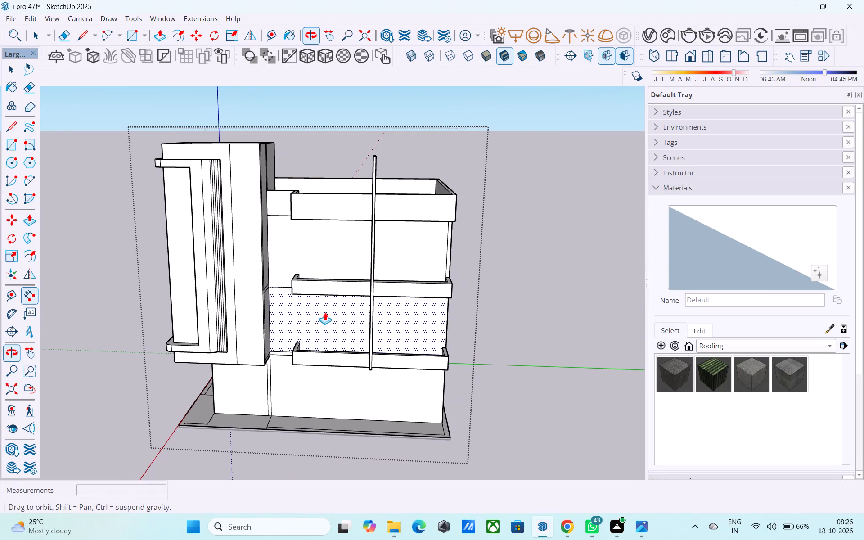
{"action": "middle_click_drag", "start_coordinate": [351, 319], "coordinate": [347, 287], "text": "shift"}
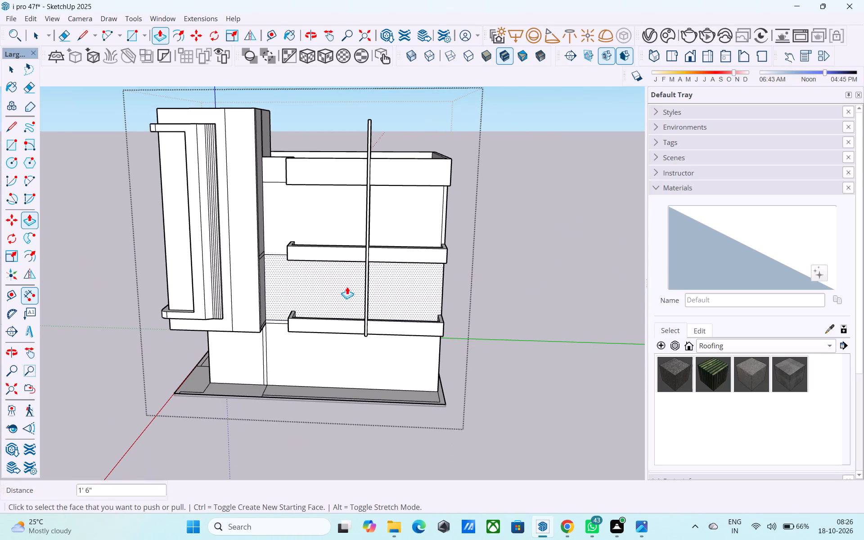
{"action": "middle_click_drag", "start_coordinate": [324, 297], "coordinate": [323, 307]}
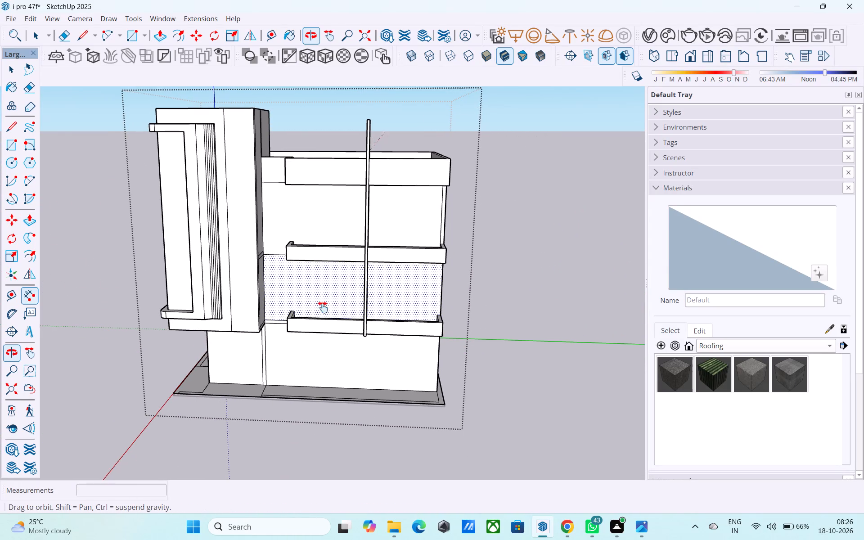
{"action": "middle_click_drag", "start_coordinate": [323, 307], "coordinate": [324, 372]}
{"action": "middle_click_drag", "start_coordinate": [383, 336], "coordinate": [318, 382], "text": "shift"}
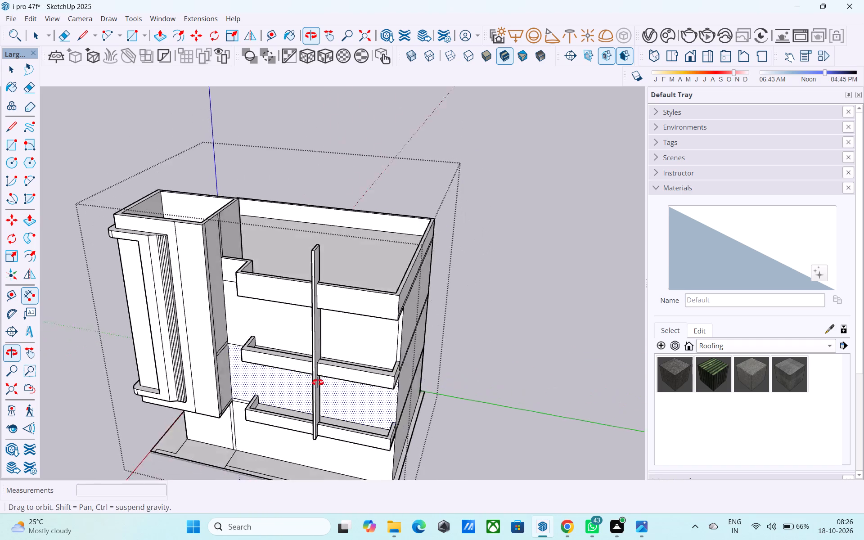
{"action": "middle_click_drag", "start_coordinate": [318, 382], "coordinate": [295, 433], "text": "shift"}
Copy the short edge where the roof parapet top meets the post 6' along the parapet, away from the tower.
{"action": "scroll", "coordinate": [269, 318], "scroll_direction": "up", "scroll_amount": 3}
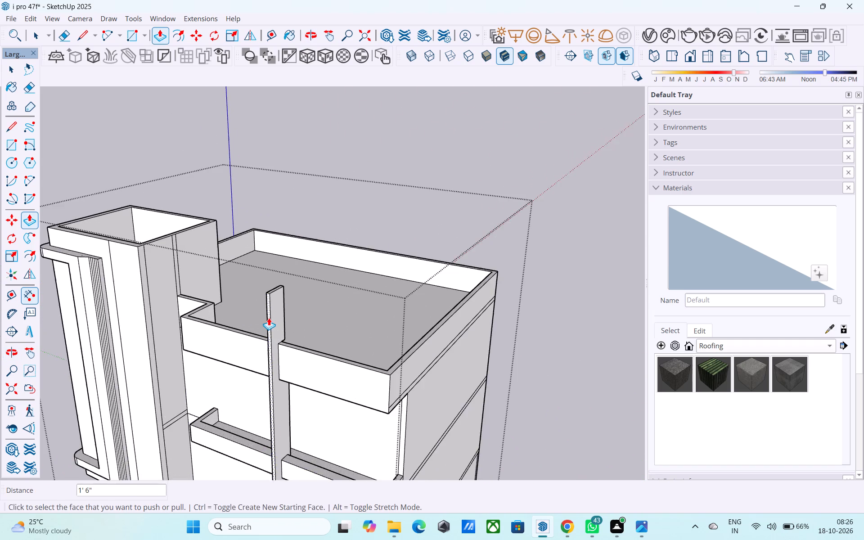
{"action": "scroll", "coordinate": [269, 318], "scroll_direction": "up", "scroll_amount": 9}
{"action": "middle_click_drag", "start_coordinate": [286, 336], "coordinate": [259, 317], "text": "shift"}
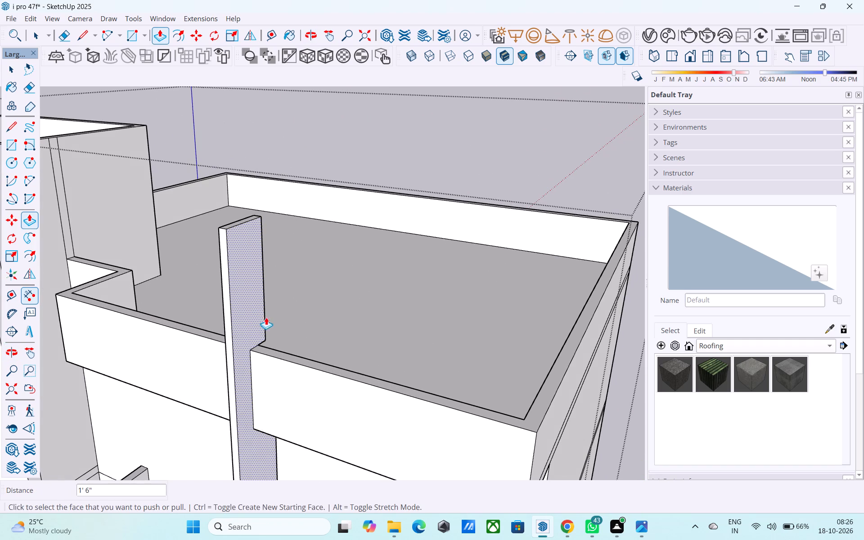
{"action": "middle_click_drag", "start_coordinate": [322, 342], "coordinate": [311, 329], "text": "shift"}
{"action": "key", "text": "space"}
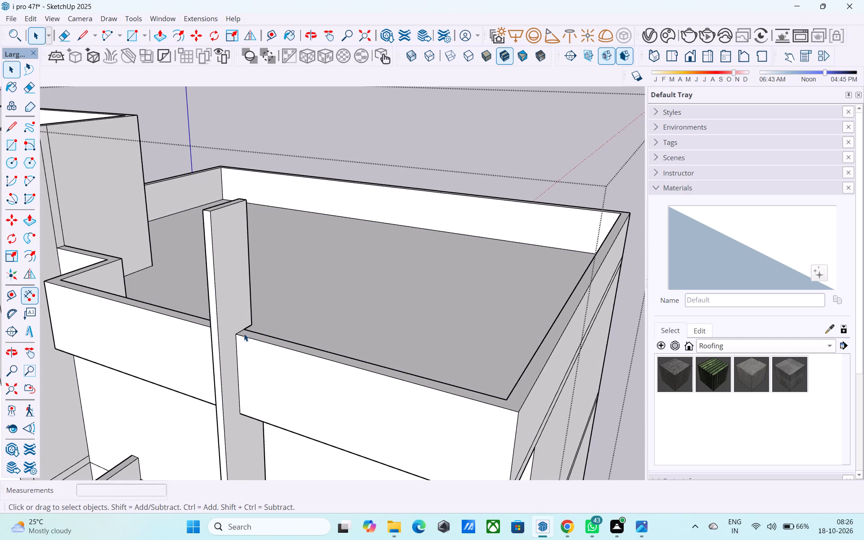
{"action": "middle_click_drag", "start_coordinate": [238, 335], "coordinate": [234, 364]}
{"action": "scroll", "coordinate": [242, 337], "scroll_direction": "up", "scroll_amount": 3}
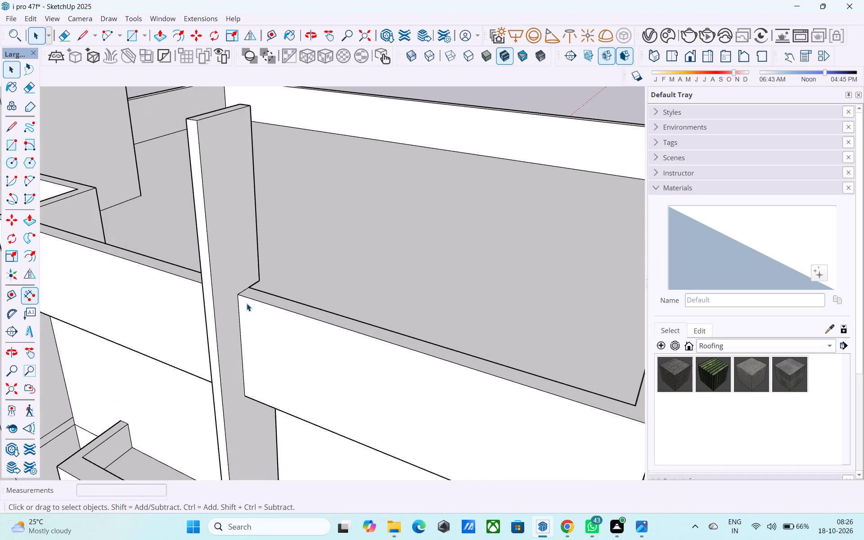
{"action": "left_click", "coordinate": [243, 292]}
{"action": "key", "text": "m"}
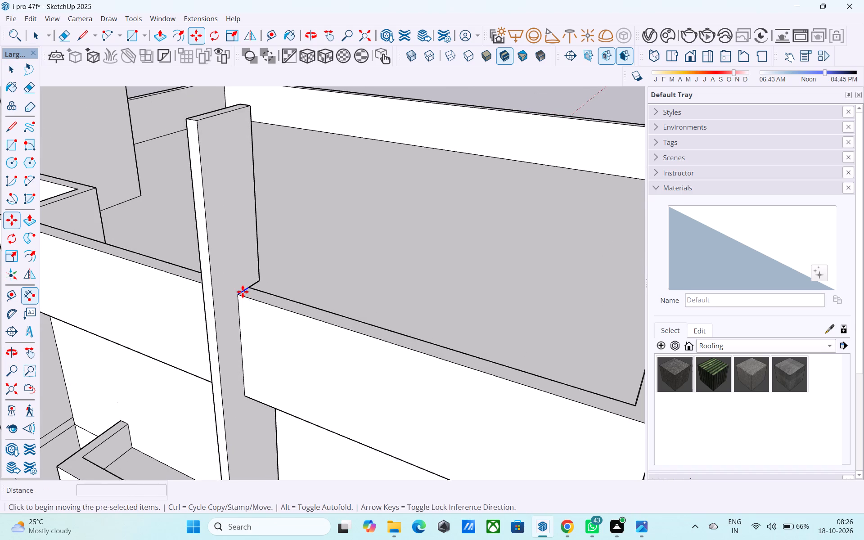
{"action": "left_click", "coordinate": [241, 295]}
{"action": "scroll", "coordinate": [241, 294], "scroll_direction": "down", "scroll_amount": 3}
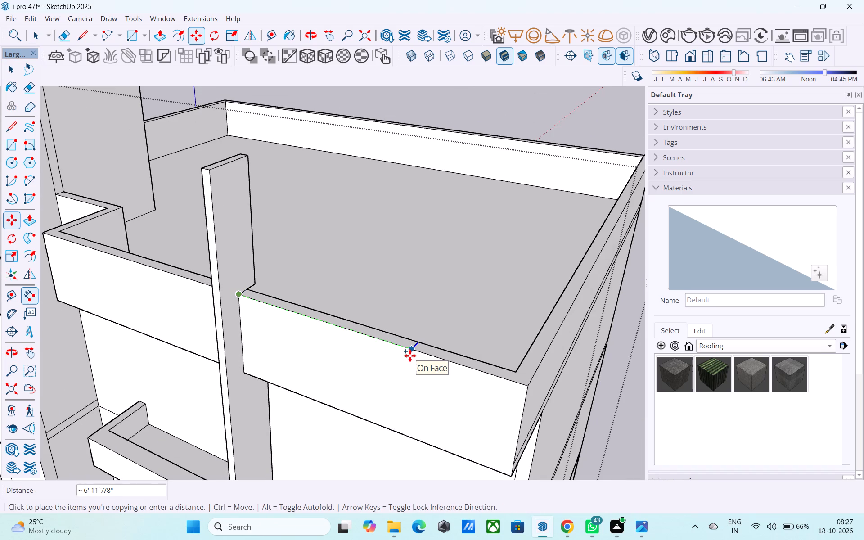
{"action": "key", "text": "6"}
{"action": "key", "text": "apostrophe"}
{"action": "key", "text": "Return"}
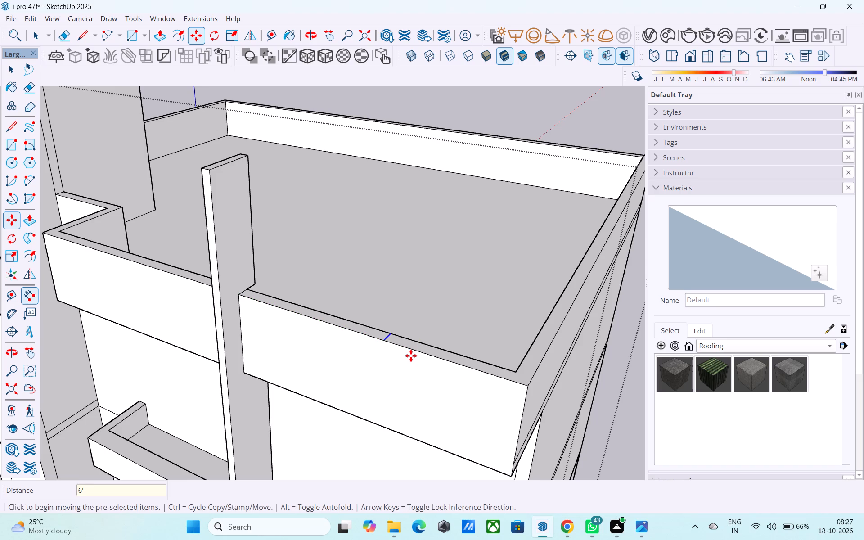
Push/Pull the underside of the post's inner projection 3' down the parapet's inner side to the roof floor.
{"action": "scroll", "coordinate": [408, 345], "scroll_direction": "down", "scroll_amount": 6}
{"action": "scroll", "coordinate": [409, 353], "scroll_direction": "up", "scroll_amount": 3}
{"action": "scroll", "coordinate": [409, 353], "scroll_direction": "down", "scroll_amount": 4}
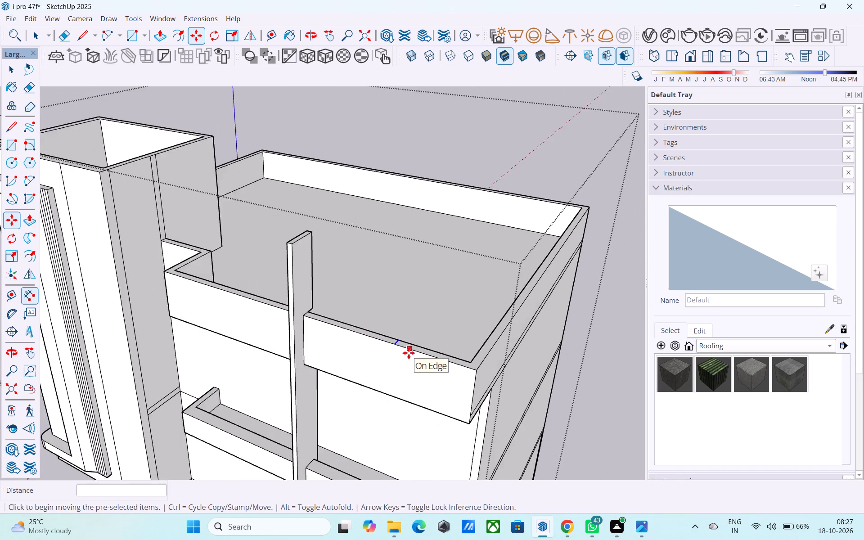
{"action": "middle_click_drag", "start_coordinate": [404, 352], "coordinate": [654, 369], "text": "shift"}
{"action": "scroll", "coordinate": [499, 328], "scroll_direction": "up", "scroll_amount": 6}
{"action": "key", "text": "space"}
{"action": "scroll", "coordinate": [417, 276], "scroll_direction": "up", "scroll_amount": 2}
{"action": "middle_click_drag", "start_coordinate": [417, 276], "coordinate": [798, 410]}
{"action": "middle_click_drag", "start_coordinate": [252, 285], "coordinate": [443, 86]}
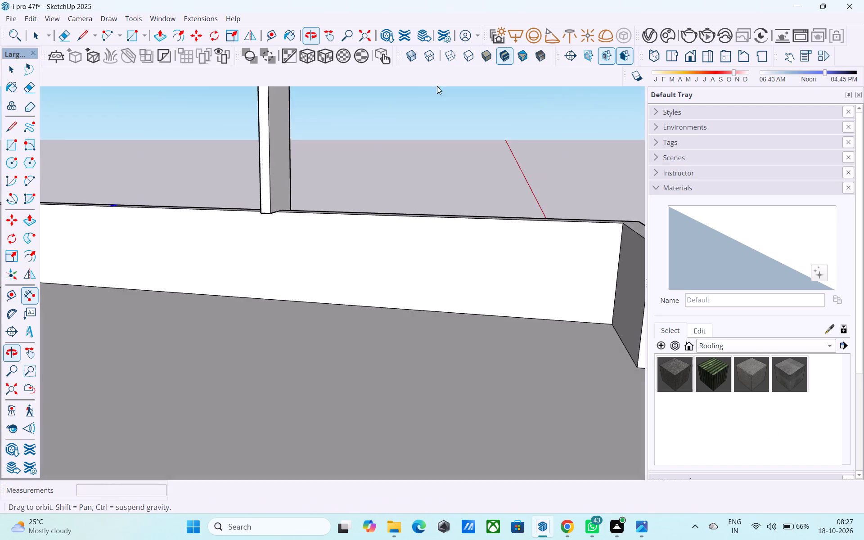
{"action": "scroll", "coordinate": [231, 217], "scroll_direction": "up", "scroll_amount": 9}
{"action": "middle_click_drag", "start_coordinate": [270, 211], "coordinate": [261, 118]}
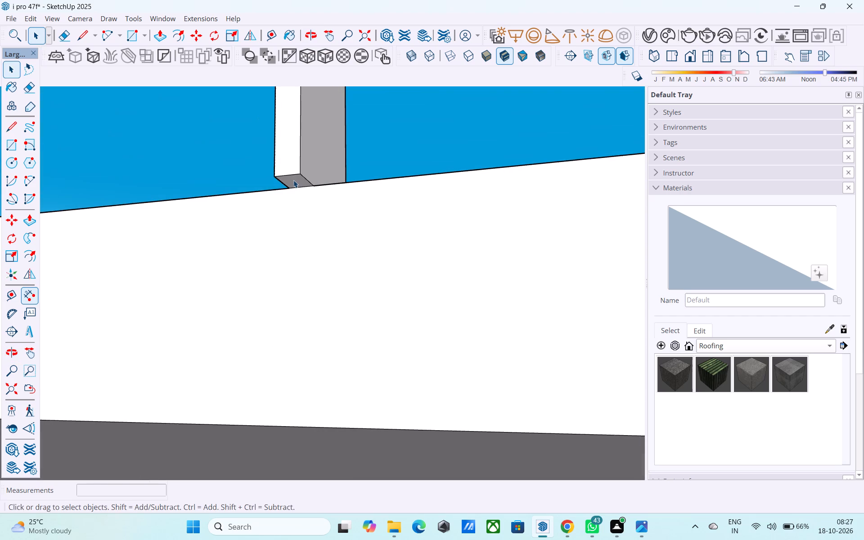
{"action": "left_click", "coordinate": [293, 180]}
{"action": "key", "text": "p"}
{"action": "left_click", "coordinate": [293, 180]}
{"action": "left_click", "coordinate": [188, 449]}
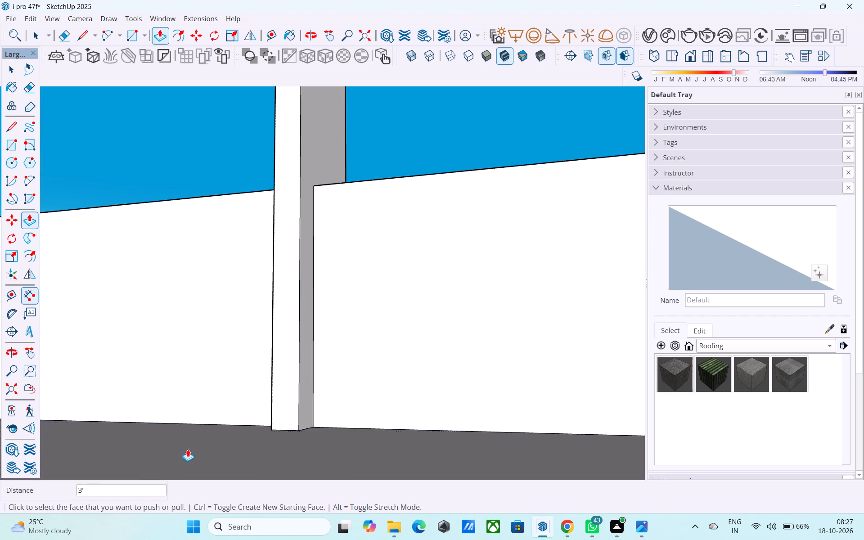
Copy the short edge at the post's other side 6' along the parapet top toward the tower.
{"action": "middle_click_drag", "start_coordinate": [339, 261], "coordinate": [290, 470]}
{"action": "scroll", "coordinate": [284, 430], "scroll_direction": "down", "scroll_amount": 6}
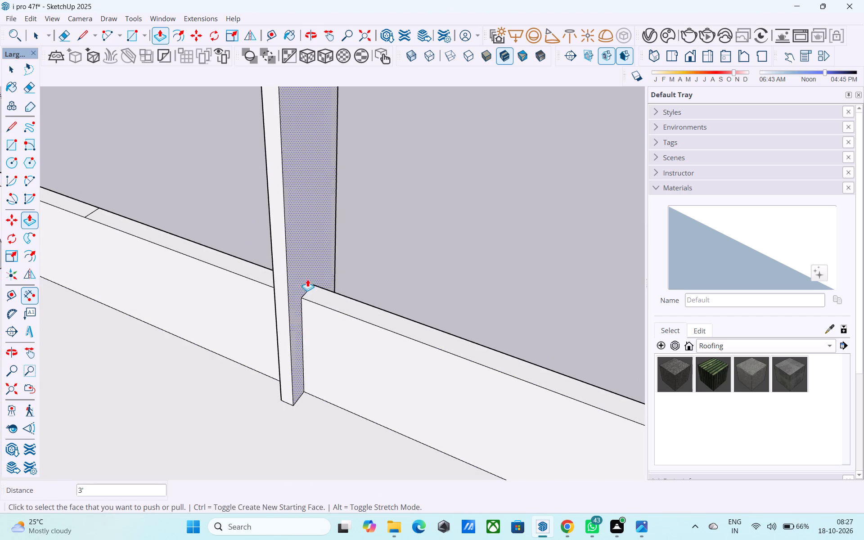
{"action": "key", "text": "space"}
{"action": "left_click", "coordinate": [307, 291]}
{"action": "key", "text": "m"}
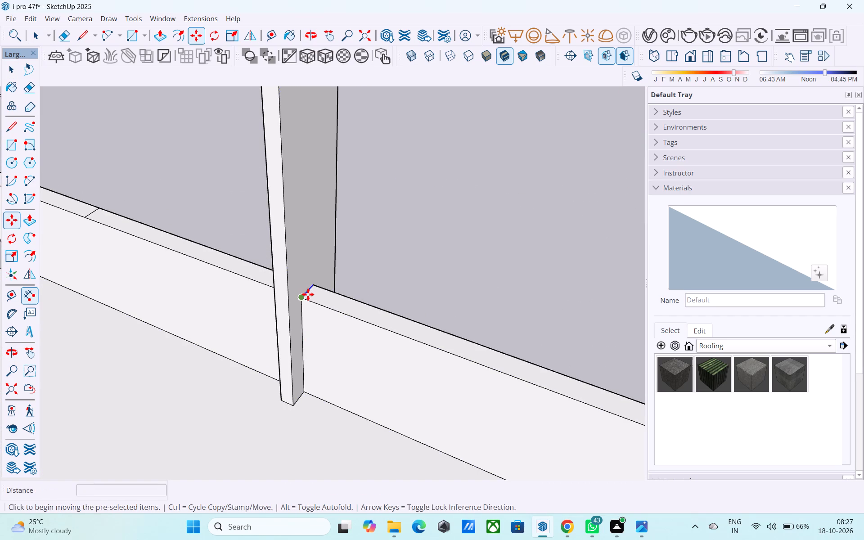
{"action": "left_click", "coordinate": [305, 301]}
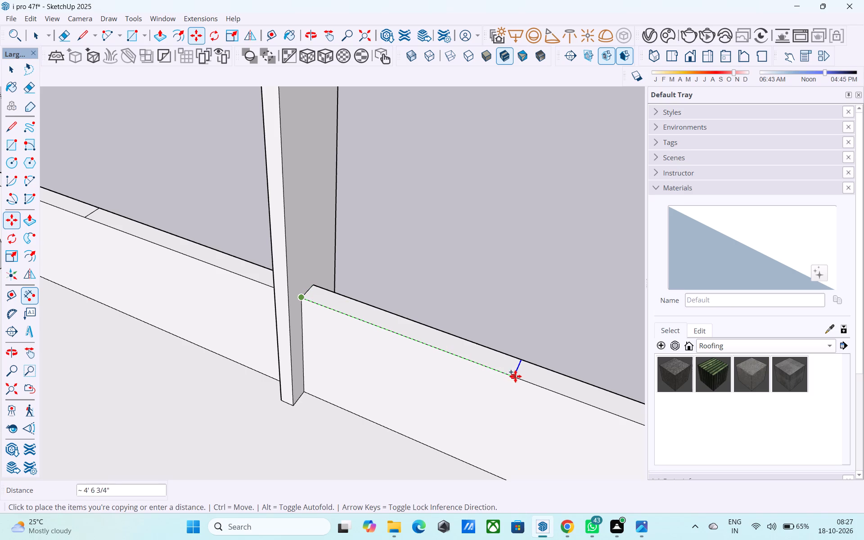
{"action": "left_click", "coordinate": [592, 411]}
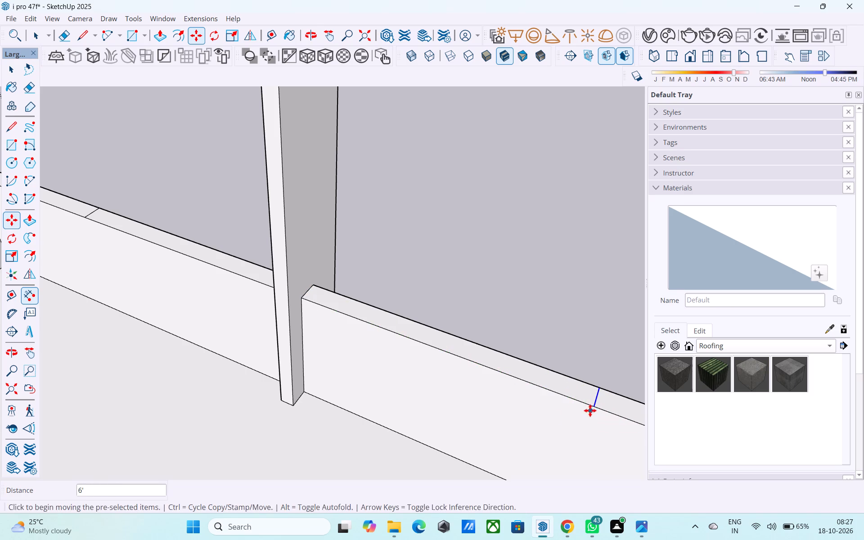
Push/Pull the 6' parapet top section on the tower side of the post up 3'.
{"action": "middle_click_drag", "start_coordinate": [578, 413], "coordinate": [68, 374]}
{"action": "scroll", "coordinate": [71, 336], "scroll_direction": "down", "scroll_amount": 9}
{"action": "scroll", "coordinate": [276, 364], "scroll_direction": "up", "scroll_amount": 1}
{"action": "middle_click_drag", "start_coordinate": [273, 368], "coordinate": [233, 372]}
{"action": "key", "text": "space"}
{"action": "scroll", "coordinate": [218, 385], "scroll_direction": "up", "scroll_amount": 3}
{"action": "left_click", "coordinate": [219, 378]}
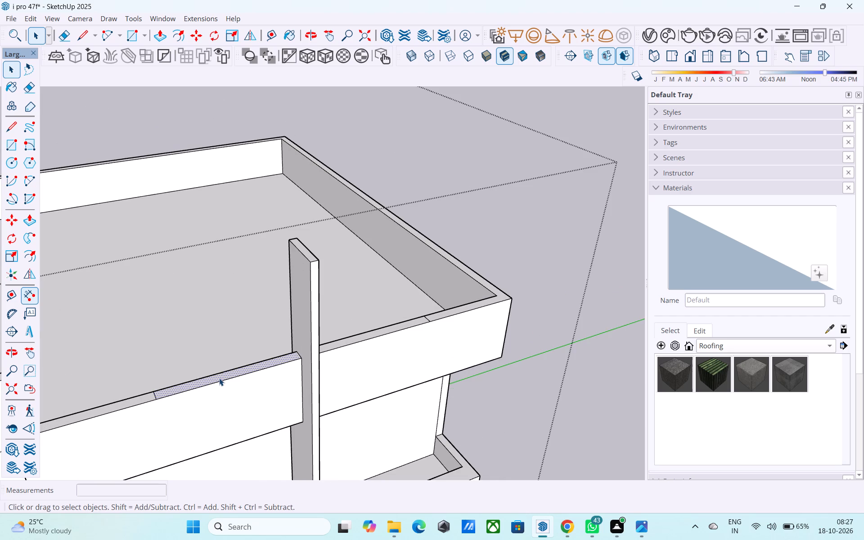
{"action": "key", "text": "p"}
{"action": "left_click", "coordinate": [211, 373]}
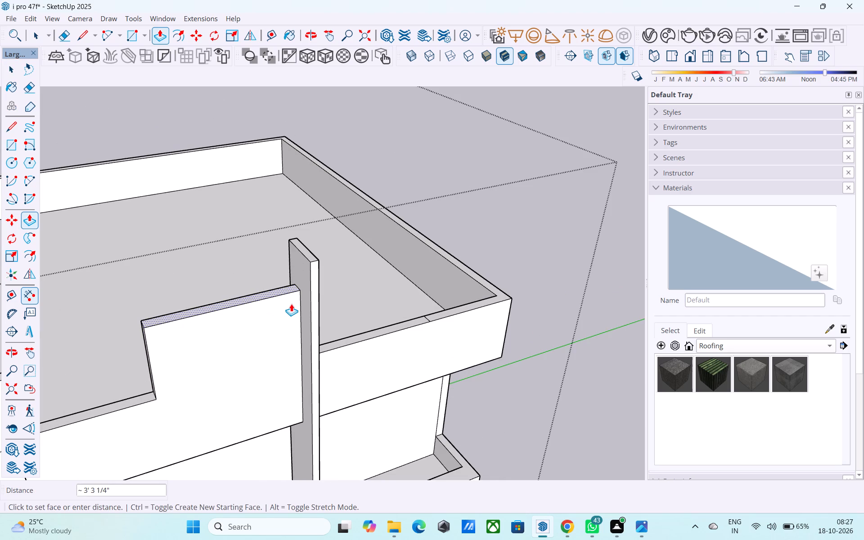
{"action": "type", "text": "3'"}
{"action": "key", "text": "Return"}
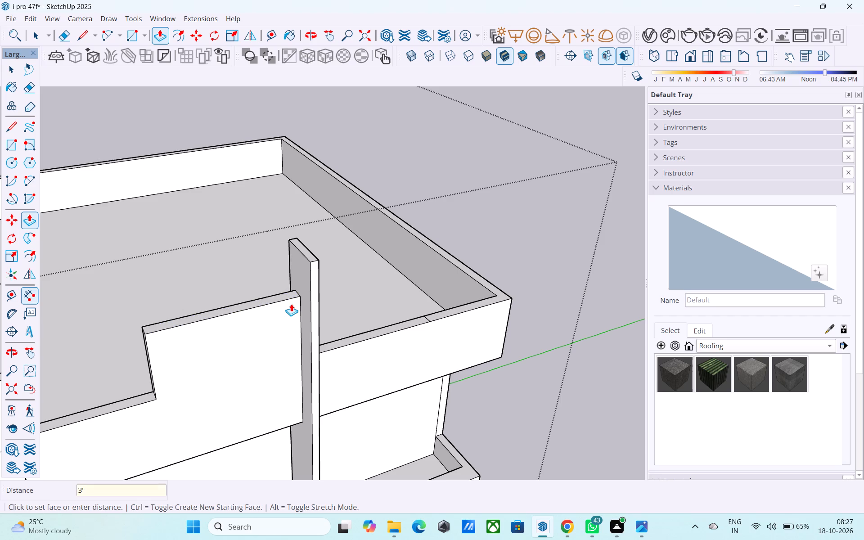
Raise the 6' parapet top section on the post's other side by the same 3' and save the model.
{"action": "scroll", "coordinate": [296, 305], "scroll_direction": "down", "scroll_amount": 9}
{"action": "middle_click_drag", "start_coordinate": [370, 330], "coordinate": [300, 367]}
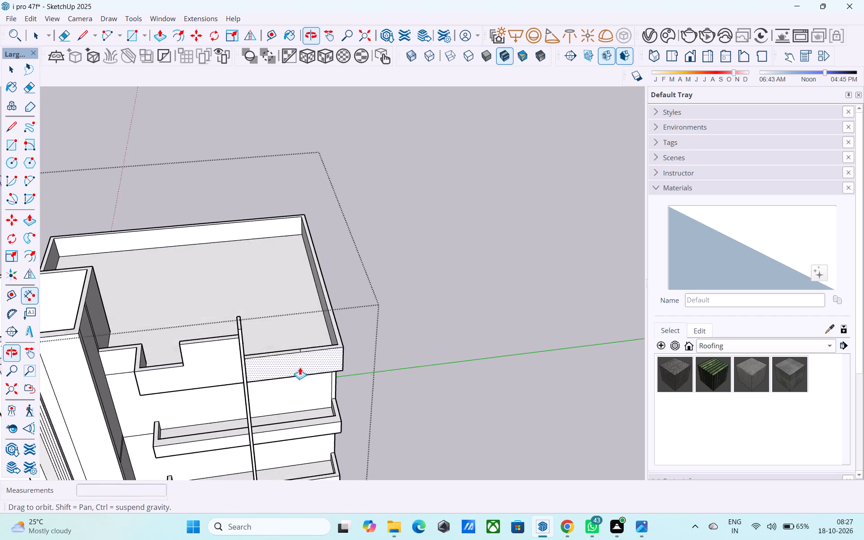
{"action": "middle_click_drag", "start_coordinate": [300, 367], "coordinate": [302, 364]}
{"action": "scroll", "coordinate": [258, 369], "scroll_direction": "up", "scroll_amount": 6}
{"action": "middle_click_drag", "start_coordinate": [257, 355], "coordinate": [258, 363]}
{"action": "scroll", "coordinate": [258, 363], "scroll_direction": "up", "scroll_amount": 3}
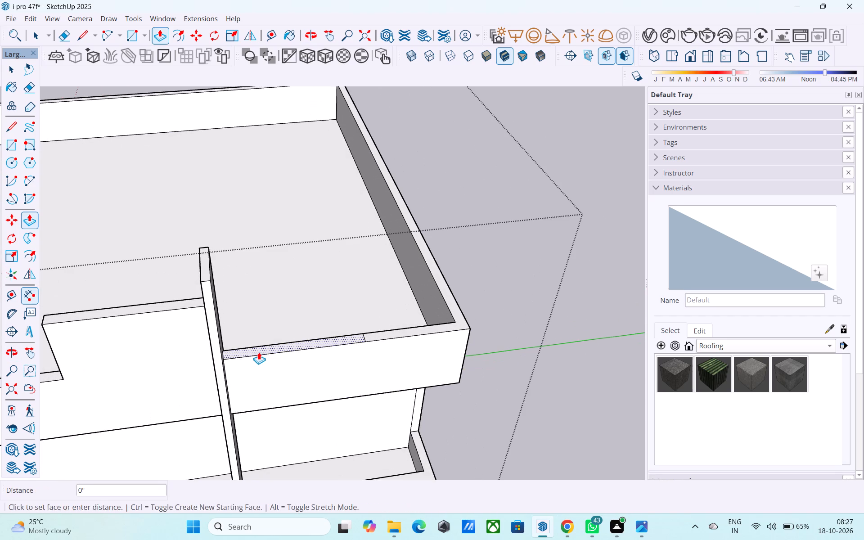
{"action": "double_click", "coordinate": [259, 352]}
{"action": "key", "text": "ctrl+s"}
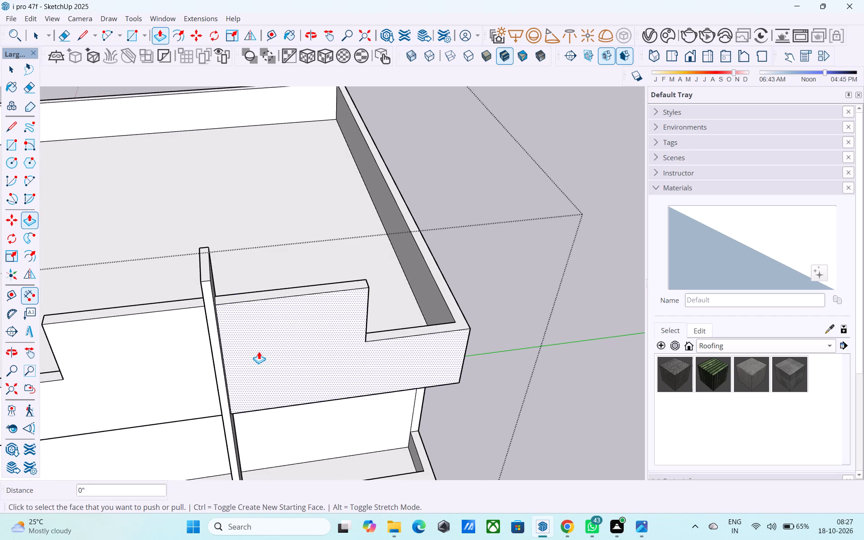
Erase the two leftover edges crossing the post's face at the upper balcony railing.
{"action": "key", "text": "space"}
{"action": "middle_click_drag", "start_coordinate": [261, 348], "coordinate": [337, 266]}
{"action": "scroll", "coordinate": [368, 256], "scroll_direction": "down", "scroll_amount": 4}
{"action": "scroll", "coordinate": [409, 269], "scroll_direction": "up", "scroll_amount": 1}
{"action": "scroll", "coordinate": [437, 271], "scroll_direction": "down", "scroll_amount": 8}
{"action": "middle_click_drag", "start_coordinate": [473, 309], "coordinate": [428, 279]}
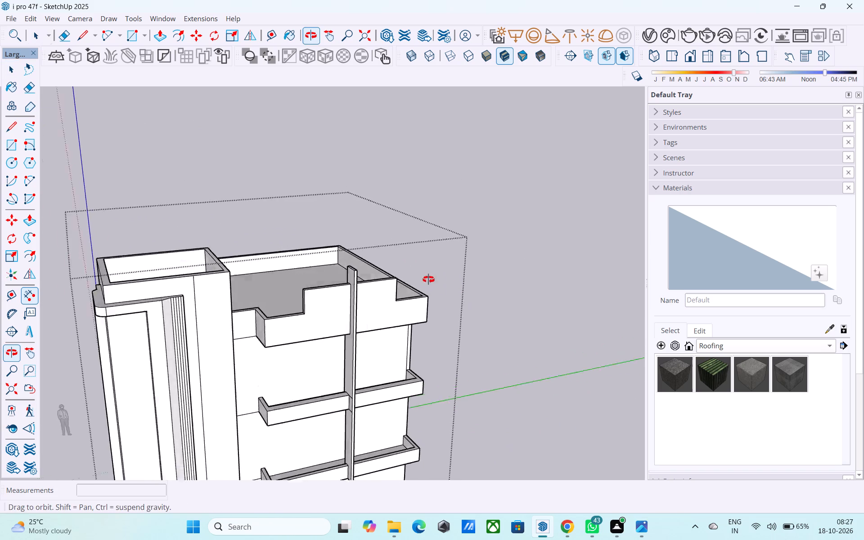
{"action": "middle_click_drag", "start_coordinate": [428, 279], "coordinate": [430, 246]}
{"action": "scroll", "coordinate": [431, 246], "scroll_direction": "down", "scroll_amount": 4}
{"action": "middle_click_drag", "start_coordinate": [369, 335], "coordinate": [430, 342]}
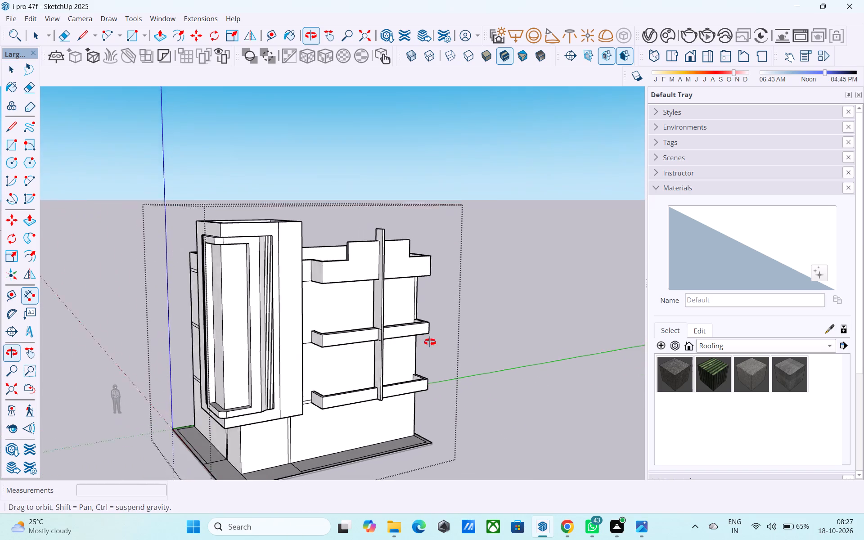
{"action": "middle_click_drag", "start_coordinate": [430, 342], "coordinate": [519, 357]}
{"action": "scroll", "coordinate": [378, 312], "scroll_direction": "up", "scroll_amount": 9}
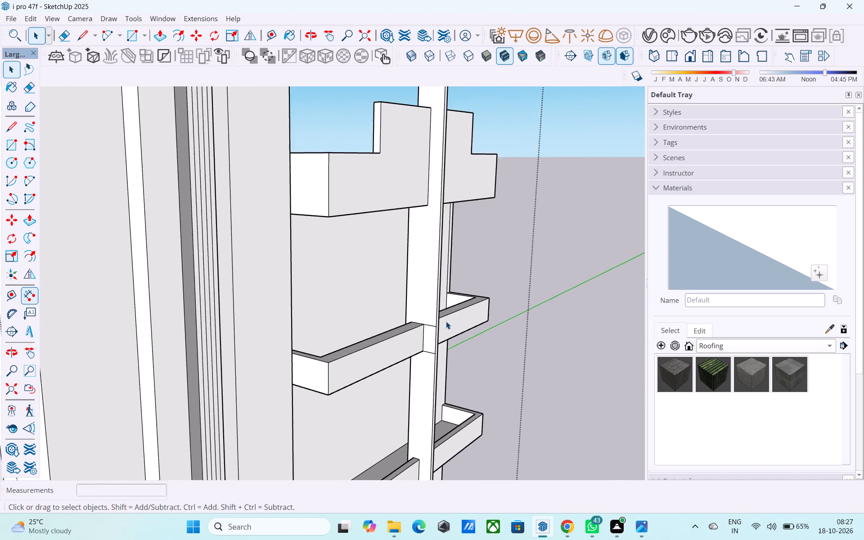
{"action": "scroll", "coordinate": [446, 321], "scroll_direction": "up", "scroll_amount": 1}
{"action": "key", "text": "e"}
{"action": "scroll", "coordinate": [445, 321], "scroll_direction": "up", "scroll_amount": 3}
{"action": "left_click", "coordinate": [420, 329]}
{"action": "left_click_drag", "start_coordinate": [417, 366], "coordinate": [421, 376]}
{"action": "scroll", "coordinate": [420, 375], "scroll_direction": "up", "scroll_amount": 1}
{"action": "scroll", "coordinate": [420, 375], "scroll_direction": "down", "scroll_amount": 11}
{"action": "key", "text": "space"}
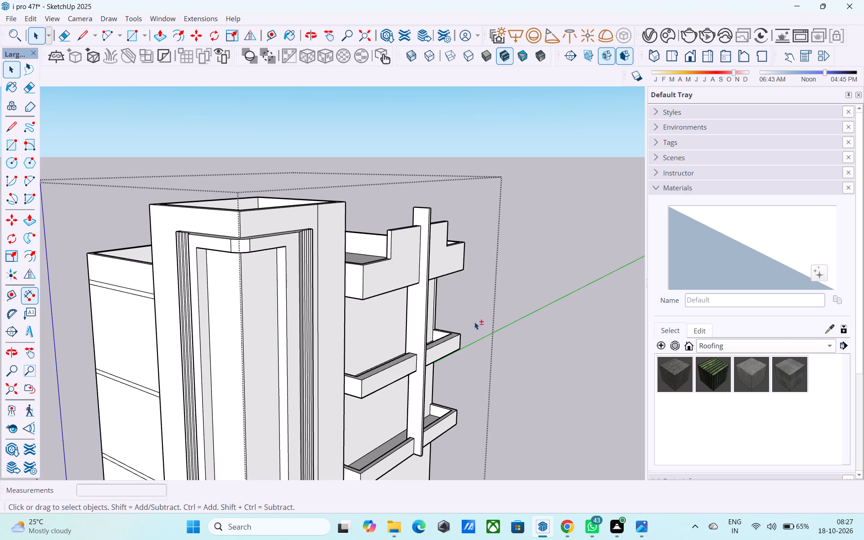
Copy the outer top edge of the upper balcony railing on the post's tower side 4" down its front face.
{"action": "middle_click_drag", "start_coordinate": [477, 322], "coordinate": [487, 306], "text": "shift"}
{"action": "middle_click_drag", "start_coordinate": [430, 275], "coordinate": [409, 264]}
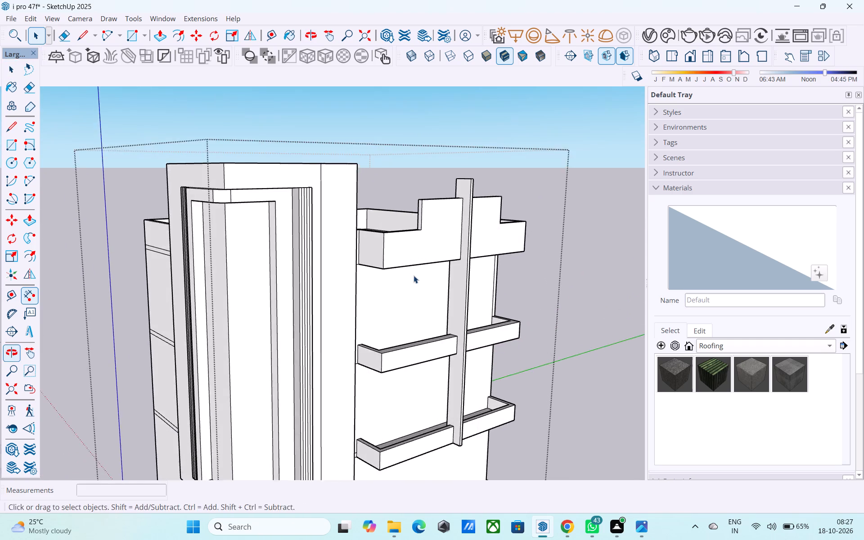
{"action": "scroll", "coordinate": [414, 275], "scroll_direction": "up", "scroll_amount": 2}
{"action": "middle_click_drag", "start_coordinate": [428, 282], "coordinate": [413, 279], "text": "shift"}
{"action": "middle_click_drag", "start_coordinate": [450, 273], "coordinate": [436, 273], "text": "shift"}
{"action": "middle_click_drag", "start_coordinate": [460, 246], "coordinate": [447, 246]}
{"action": "scroll", "coordinate": [444, 250], "scroll_direction": "up", "scroll_amount": 3}
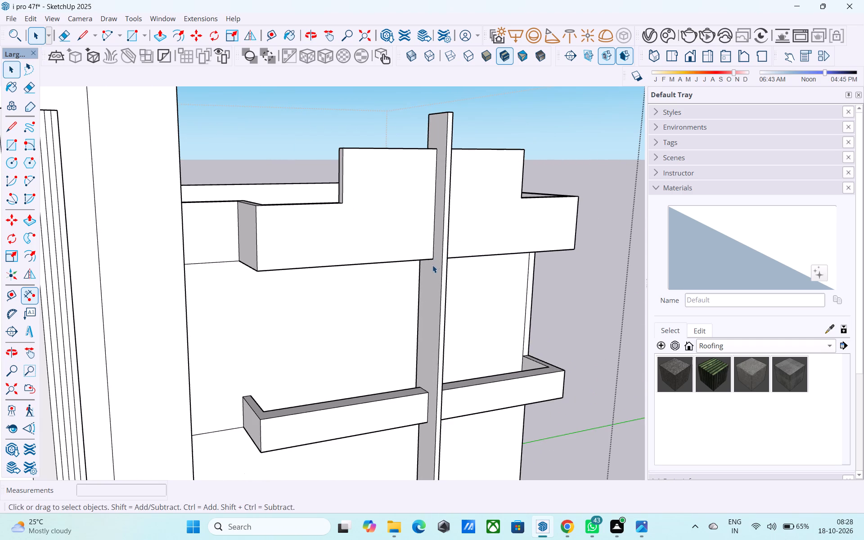
{"action": "middle_click_drag", "start_coordinate": [434, 322], "coordinate": [459, 270], "text": "shift"}
{"action": "middle_click_drag", "start_coordinate": [437, 342], "coordinate": [424, 339]}
{"action": "scroll", "coordinate": [423, 358], "scroll_direction": "up", "scroll_amount": 6}
{"action": "middle_click_drag", "start_coordinate": [423, 358], "coordinate": [483, 336]}
{"action": "scroll", "coordinate": [487, 326], "scroll_direction": "up", "scroll_amount": 2}
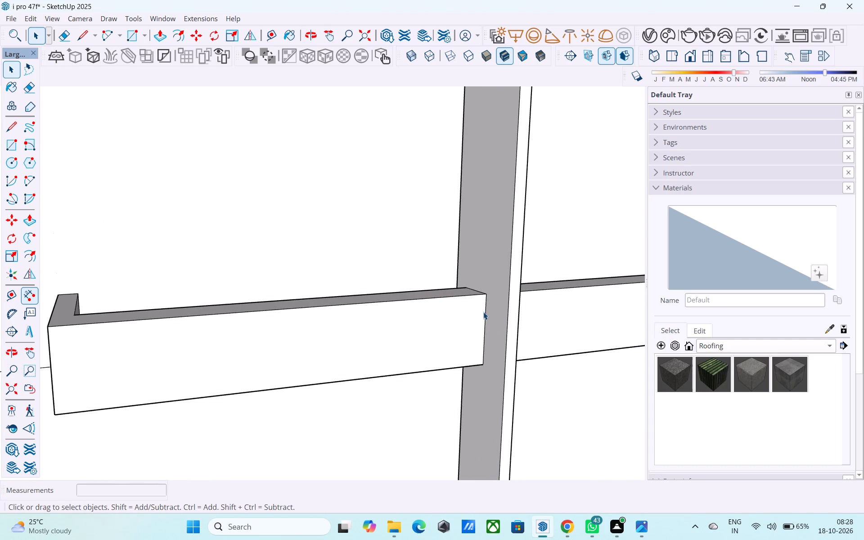
{"action": "left_click", "coordinate": [475, 294]}
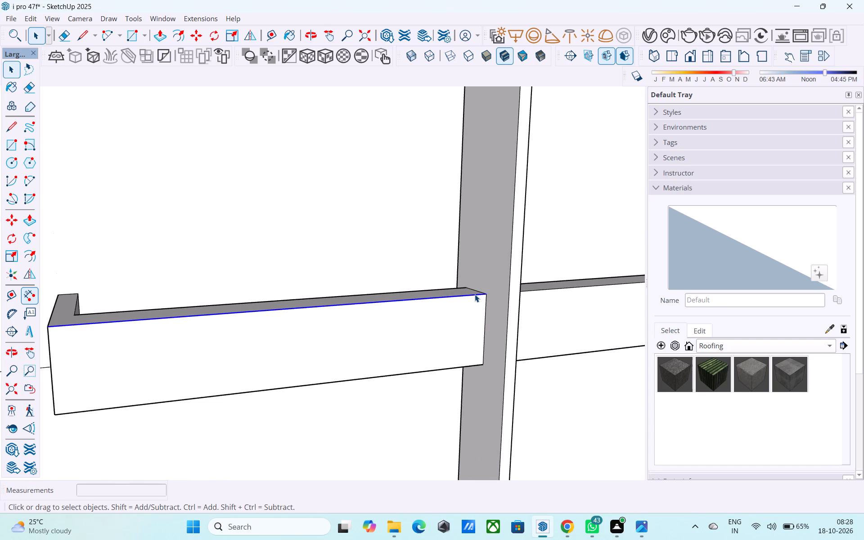
{"action": "key", "text": "m"}
{"action": "scroll", "coordinate": [478, 298], "scroll_direction": "up", "scroll_amount": 3}
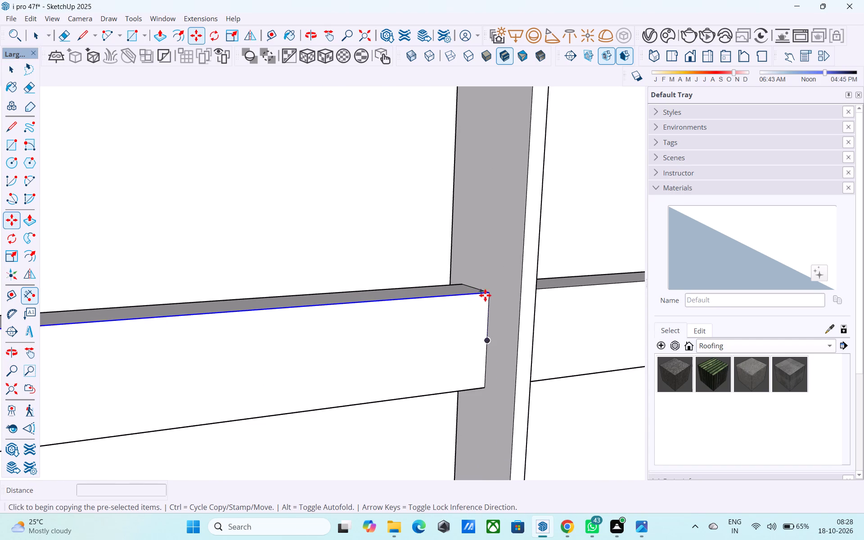
{"action": "left_click", "coordinate": [486, 294]}
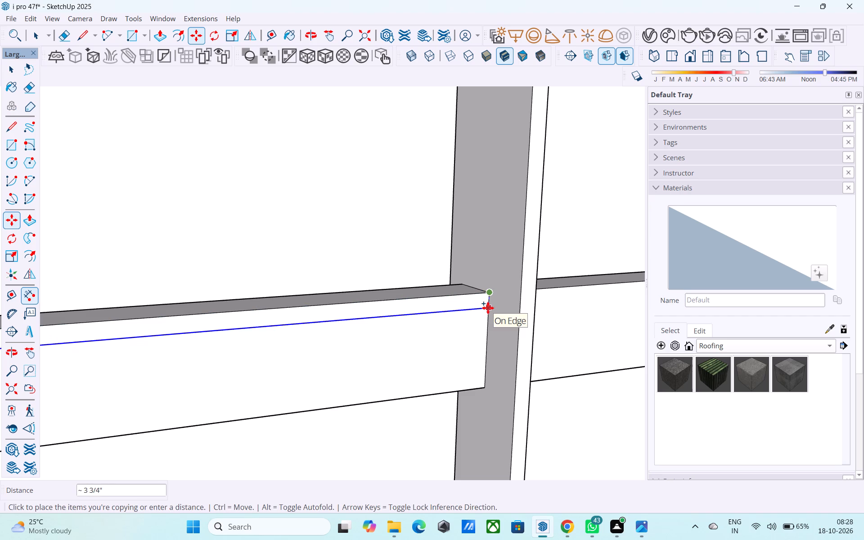
{"action": "type", "text": "4\""}
{"action": "key", "text": "Return"}
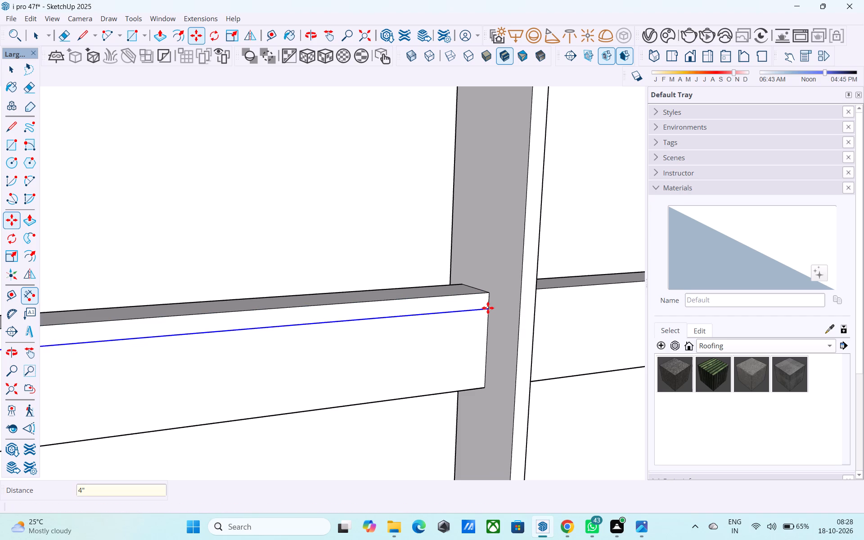
Copy the strip's short end edge at the post 5' 6" to the railing's midpoint, dividing the distance into 10 equal copies.
{"action": "key", "text": "space"}
{"action": "left_click", "coordinate": [488, 305]}
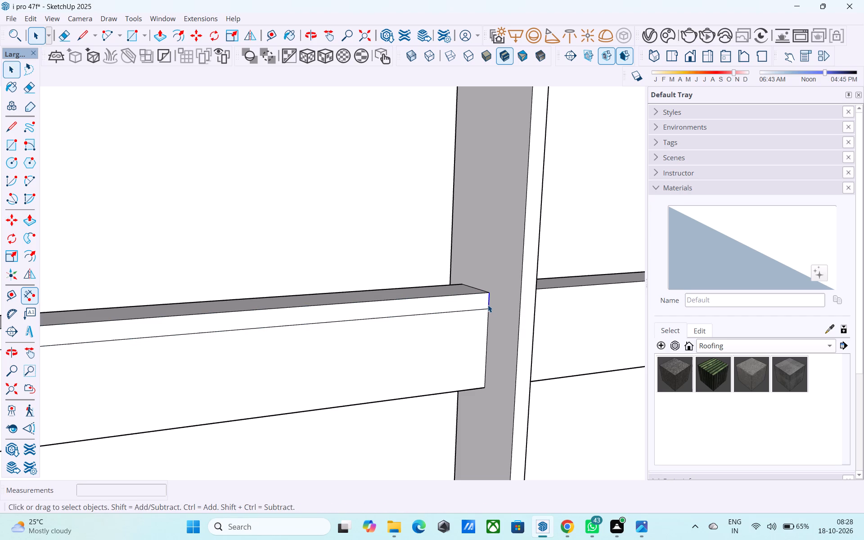
{"action": "key", "text": "m"}
{"action": "left_click", "coordinate": [487, 294]}
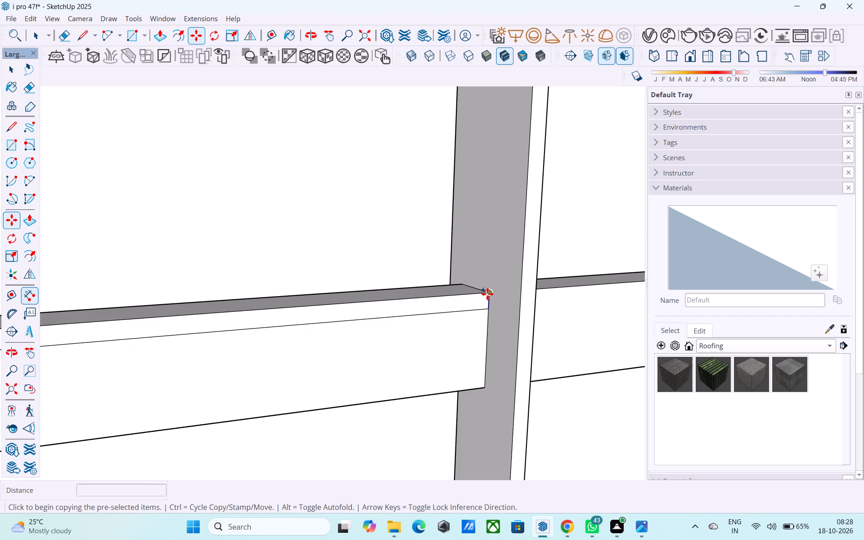
{"action": "scroll", "coordinate": [214, 316], "scroll_direction": "down", "scroll_amount": 2}
{"action": "middle_click_drag", "start_coordinate": [214, 316], "coordinate": [283, 335]}
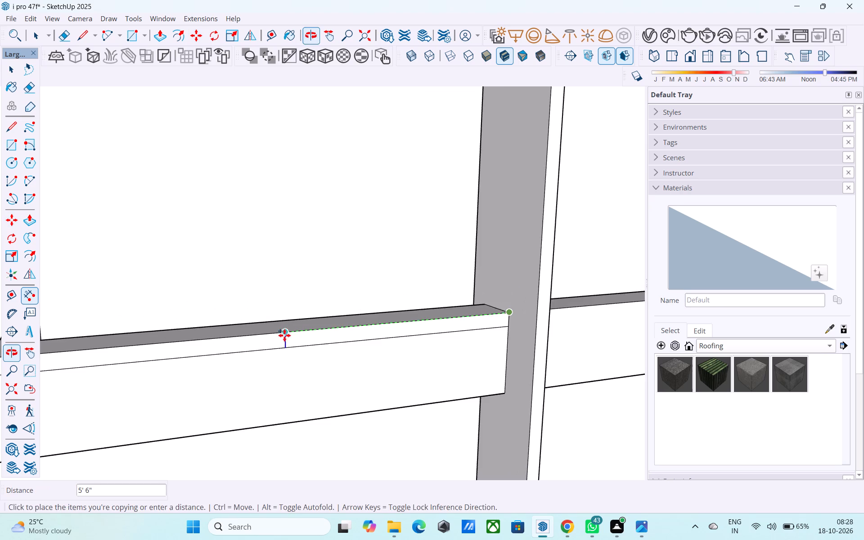
{"action": "scroll", "coordinate": [285, 334], "scroll_direction": "down", "scroll_amount": 10}
{"action": "middle_click_drag", "start_coordinate": [285, 334], "coordinate": [280, 380], "text": "shift"}
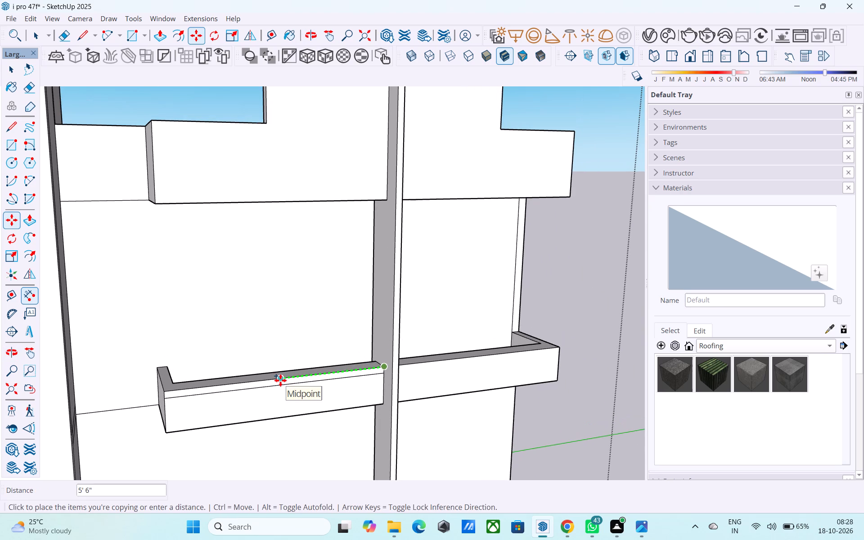
{"action": "scroll", "coordinate": [280, 380], "scroll_direction": "up", "scroll_amount": 3}
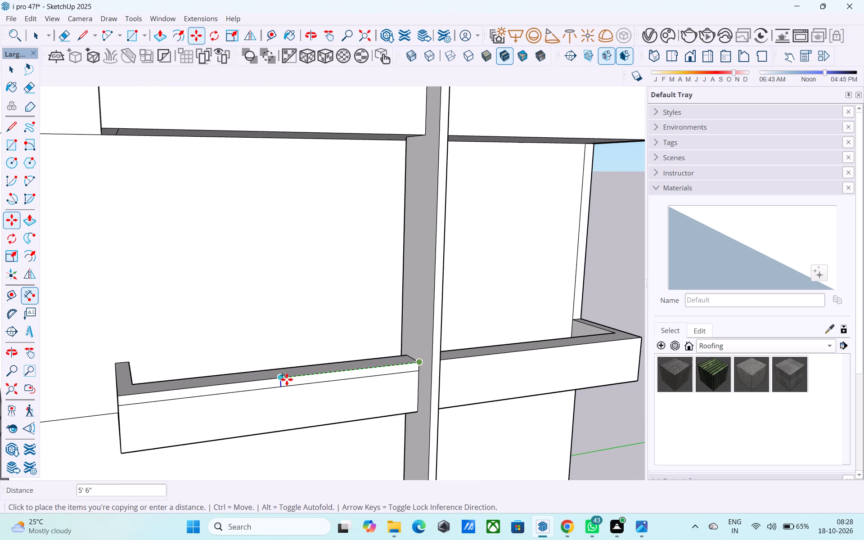
{"action": "left_click", "coordinate": [284, 379]}
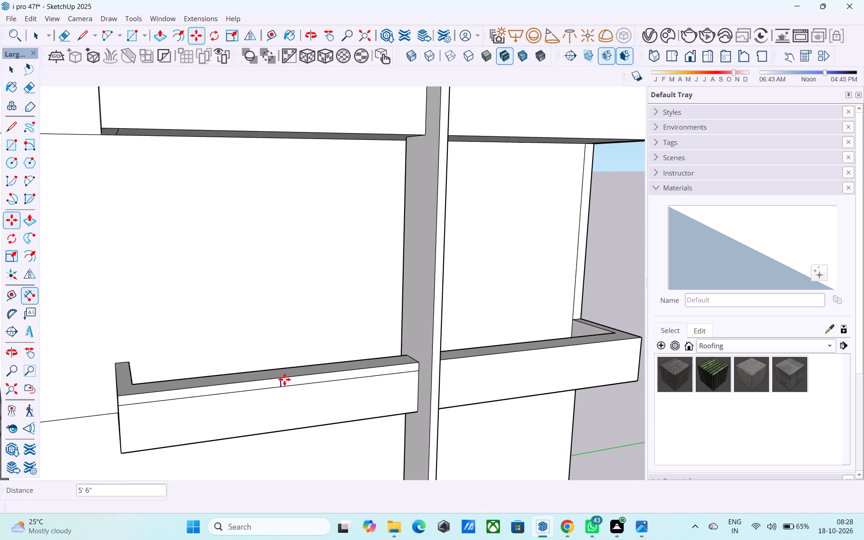
{"action": "key", "text": "slash"}
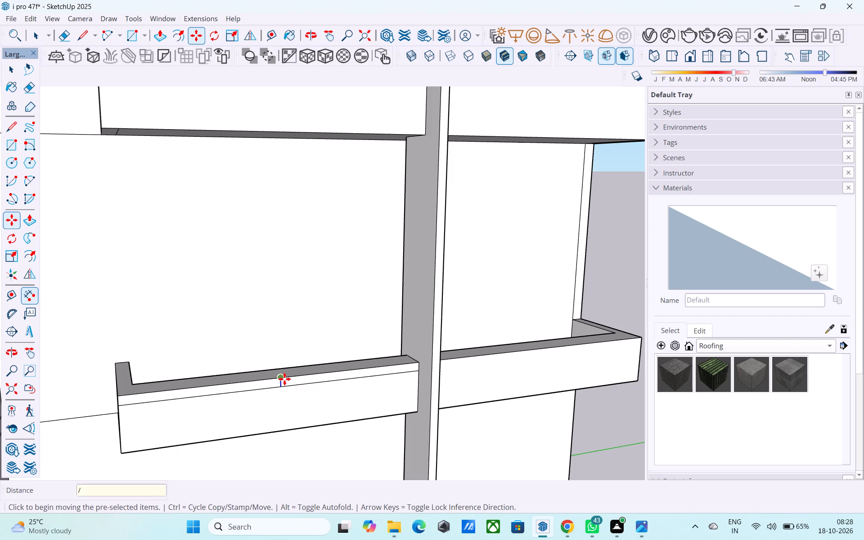
{"action": "type", "text": "10"}
{"action": "key", "text": "Return"}
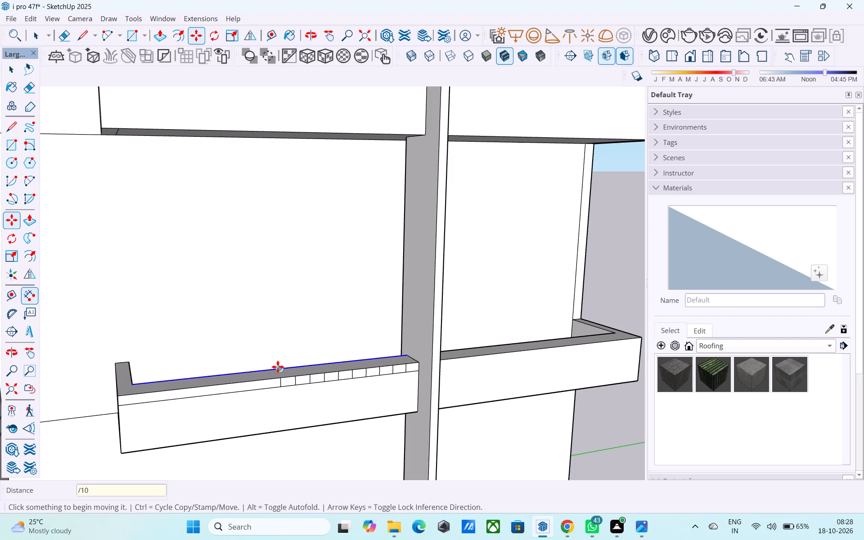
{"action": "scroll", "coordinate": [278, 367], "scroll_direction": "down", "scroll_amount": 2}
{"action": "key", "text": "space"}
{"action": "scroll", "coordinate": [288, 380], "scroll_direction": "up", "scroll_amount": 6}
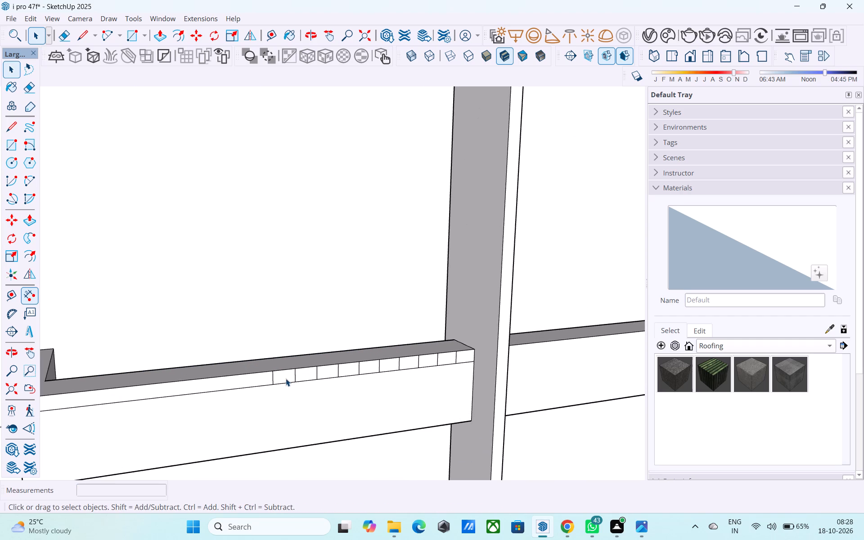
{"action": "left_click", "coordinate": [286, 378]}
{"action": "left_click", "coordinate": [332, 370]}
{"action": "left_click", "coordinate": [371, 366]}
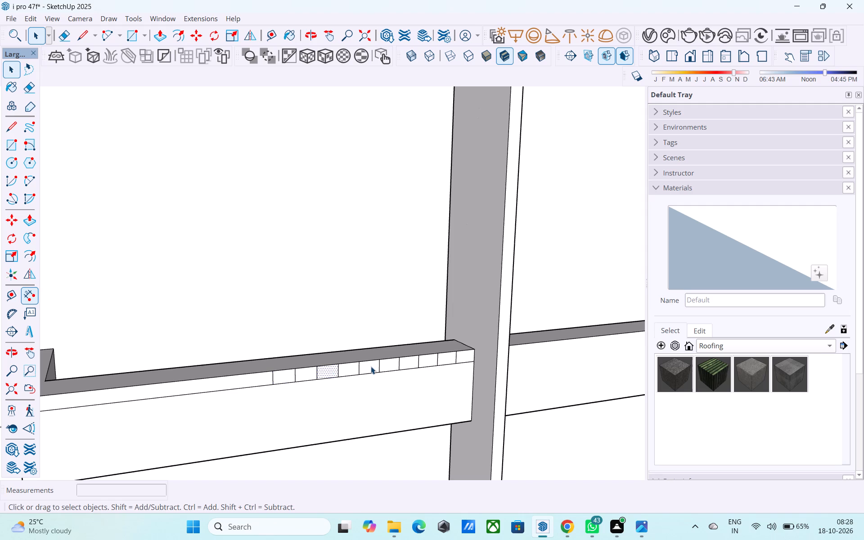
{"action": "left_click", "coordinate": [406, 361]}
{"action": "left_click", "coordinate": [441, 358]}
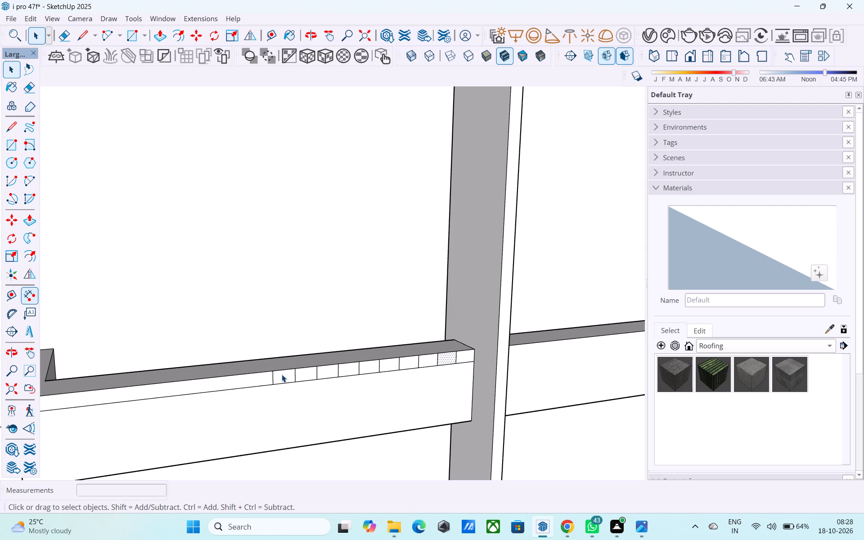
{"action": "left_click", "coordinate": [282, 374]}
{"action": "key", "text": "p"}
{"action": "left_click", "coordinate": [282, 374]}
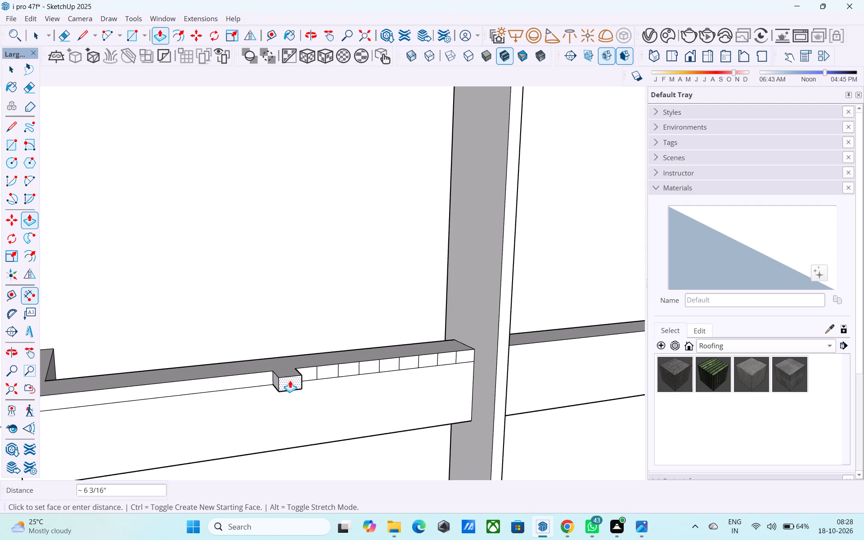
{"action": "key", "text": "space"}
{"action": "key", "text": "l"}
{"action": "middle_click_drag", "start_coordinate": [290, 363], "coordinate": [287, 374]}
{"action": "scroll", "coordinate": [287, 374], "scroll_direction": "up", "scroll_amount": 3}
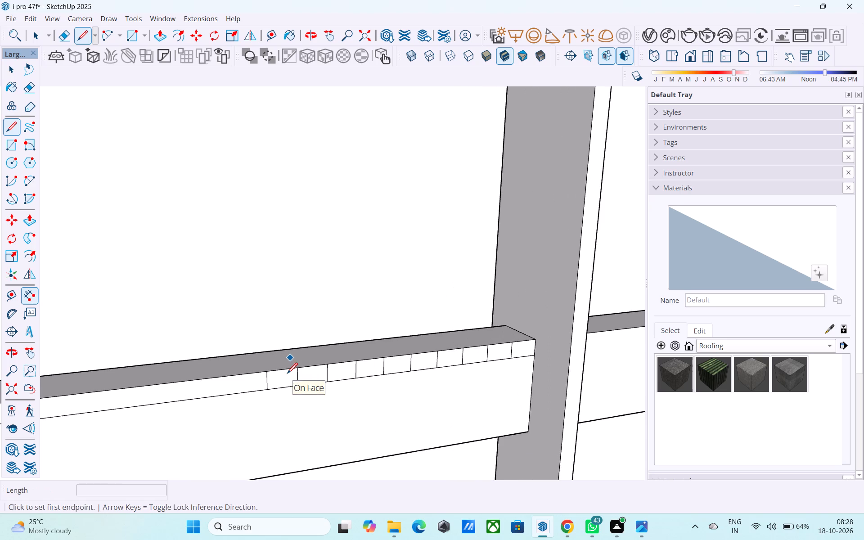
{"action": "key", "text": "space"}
Push/Pull the strip segment farthest from the post outward 1' from the railing's front face.
{"action": "left_click", "coordinate": [286, 375]}
{"action": "key", "text": "p"}
{"action": "left_click", "coordinate": [286, 375]}
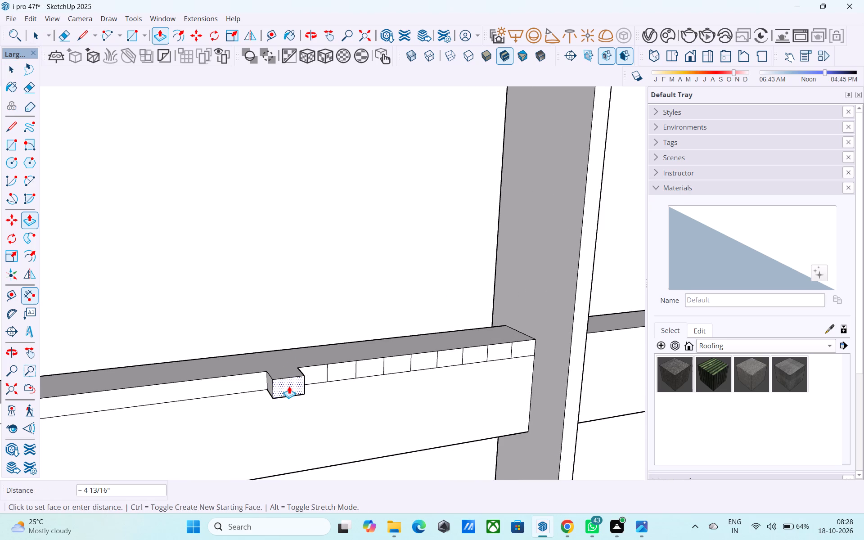
{"action": "type", "text": "6\""}
{"action": "key", "text": "Return"}
{"action": "type", "text": "1'"}
{"action": "key", "text": "Return"}
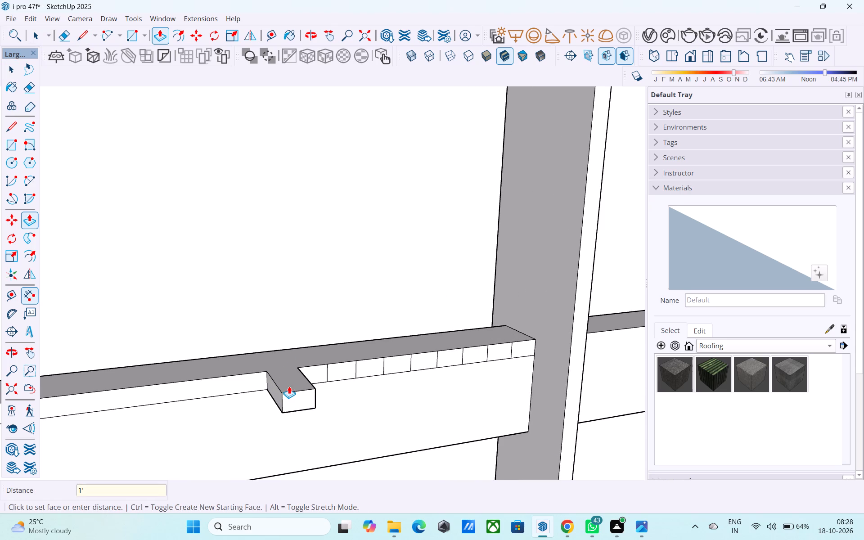
{"action": "middle_click_drag", "start_coordinate": [288, 389], "coordinate": [299, 411]}
{"action": "scroll", "coordinate": [290, 392], "scroll_direction": "up", "scroll_amount": 4}
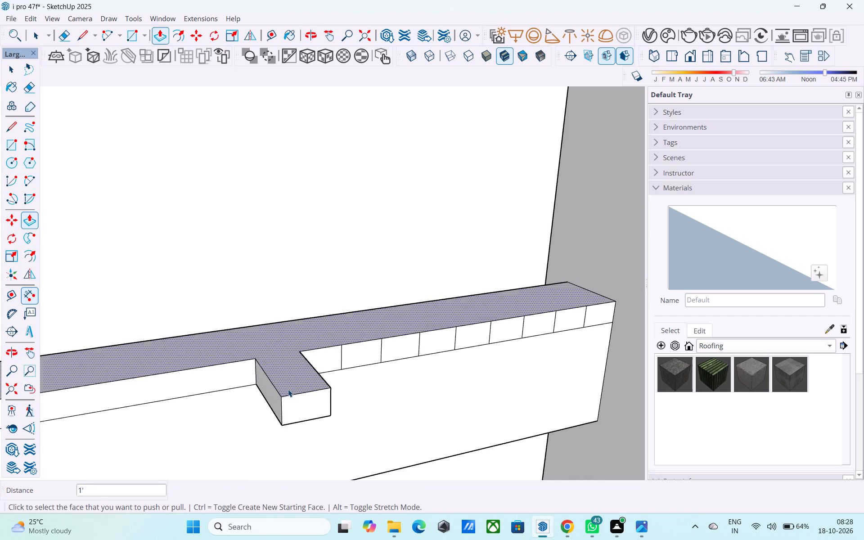
Copy the projecting block's front top edge 4" back toward the upper balcony railing.
{"action": "key", "text": "space"}
{"action": "left_click", "coordinate": [289, 395]}
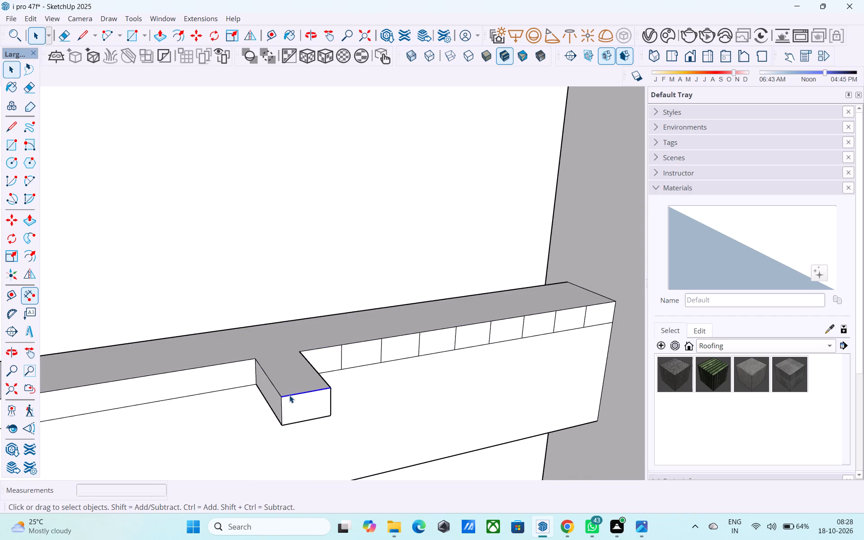
{"action": "key", "text": "m"}
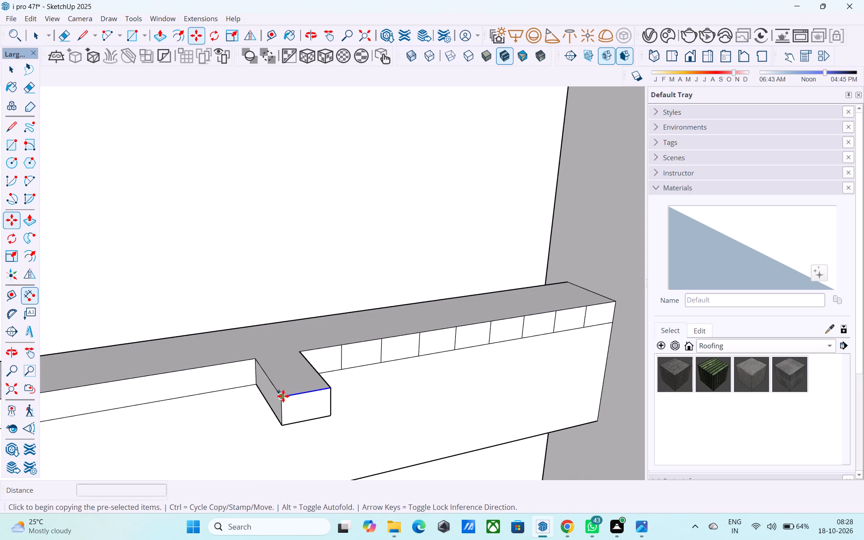
{"action": "left_click", "coordinate": [282, 396]}
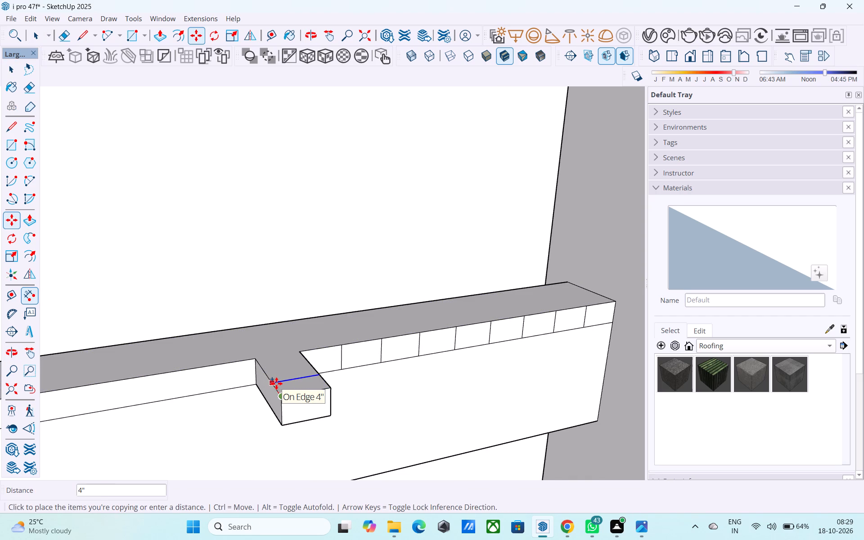
{"action": "left_click", "coordinate": [276, 383]}
{"action": "key", "text": "space"}
Push/Pull every second remaining strip segment toward the post outward 1', making four more blocks matching the first.
{"action": "middle_click_drag", "start_coordinate": [311, 384], "coordinate": [274, 391]}
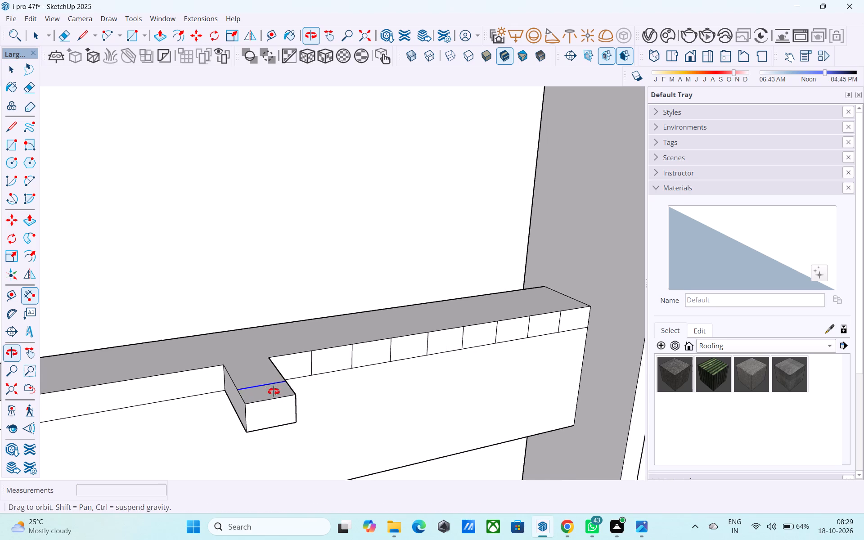
{"action": "middle_click_drag", "start_coordinate": [274, 391], "coordinate": [157, 363]}
{"action": "middle_click_drag", "start_coordinate": [298, 413], "coordinate": [241, 358], "text": "shift"}
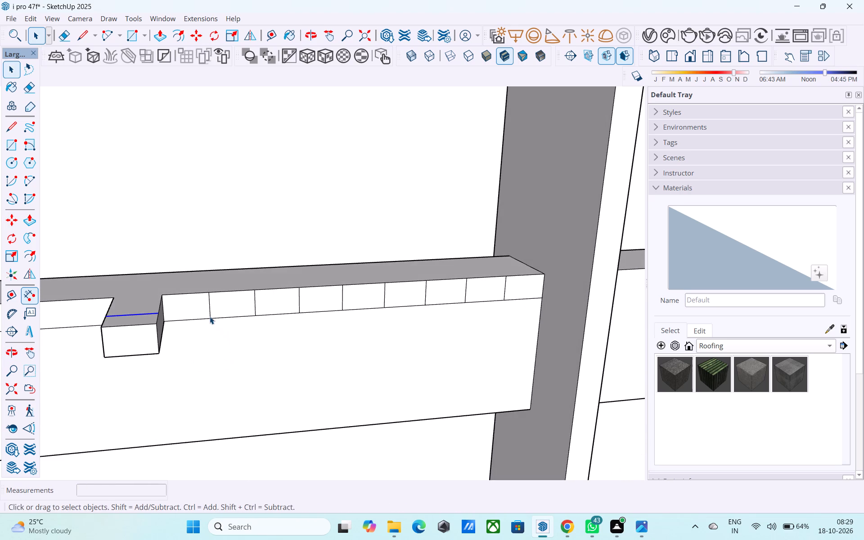
{"action": "left_click", "coordinate": [225, 314]}
{"action": "key", "text": "p"}
{"action": "double_click", "coordinate": [229, 299]}
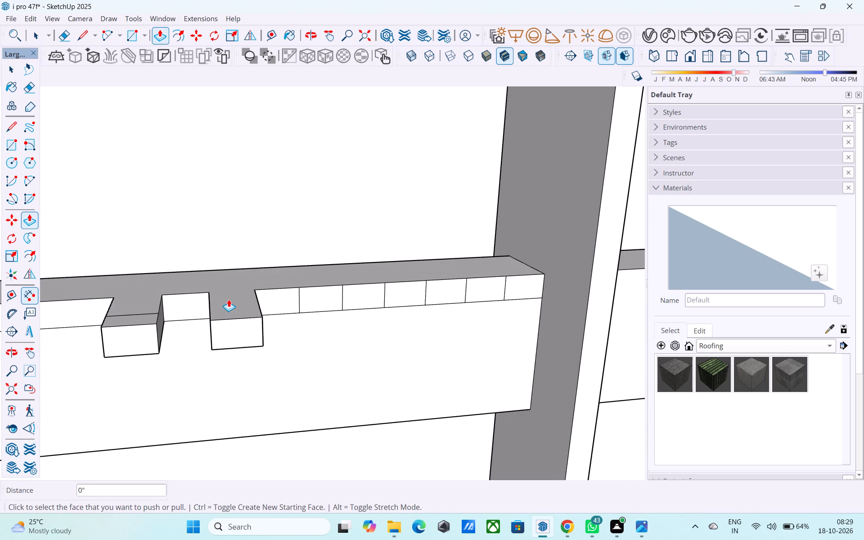
{"action": "middle_click_drag", "start_coordinate": [211, 334], "coordinate": [191, 406]}
{"action": "double_click", "coordinate": [331, 281]}
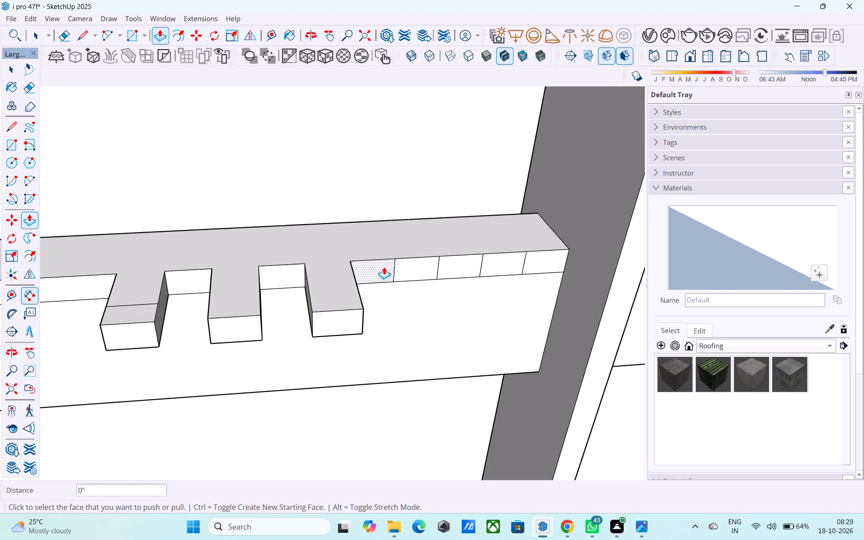
{"action": "double_click", "coordinate": [402, 264]}
{"action": "double_click", "coordinate": [496, 264]}
{"action": "key", "text": "space"}
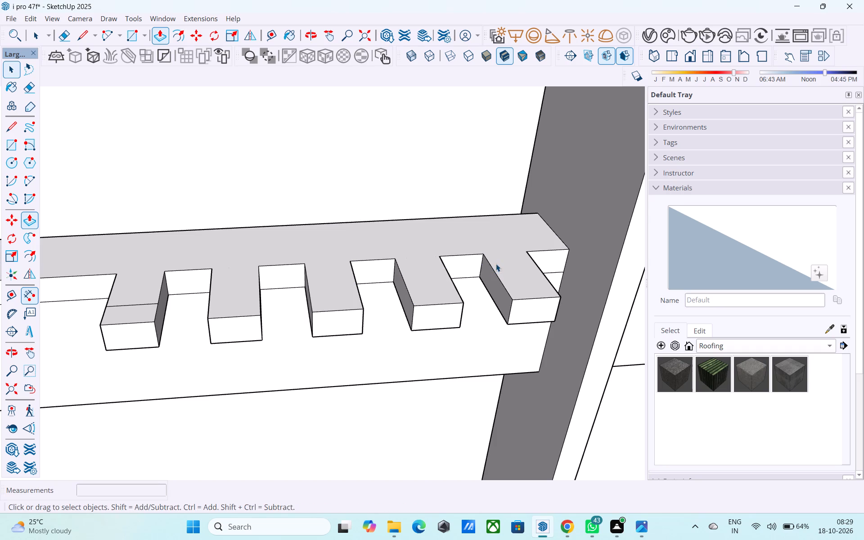
Draw a line across the tops of all five blocks from the first block's 4" offset edge to the block nearest the post.
{"action": "key", "text": "l"}
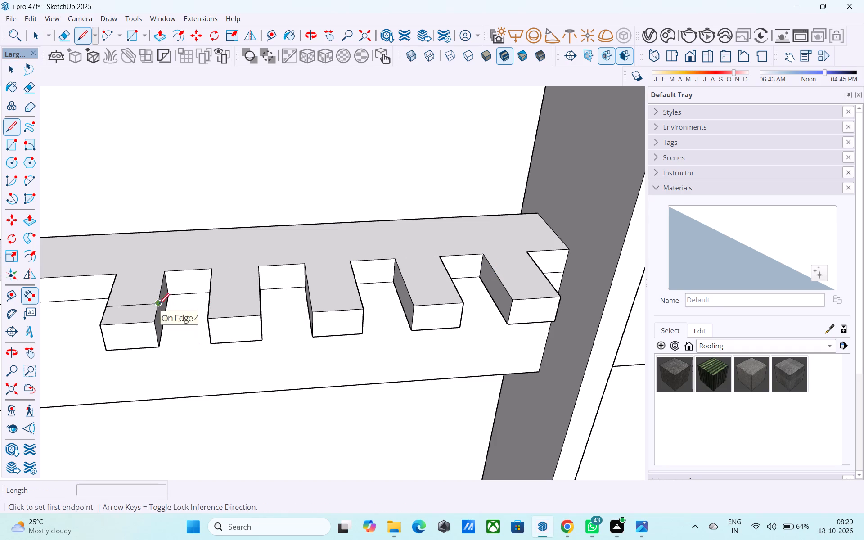
{"action": "left_click", "coordinate": [159, 306]}
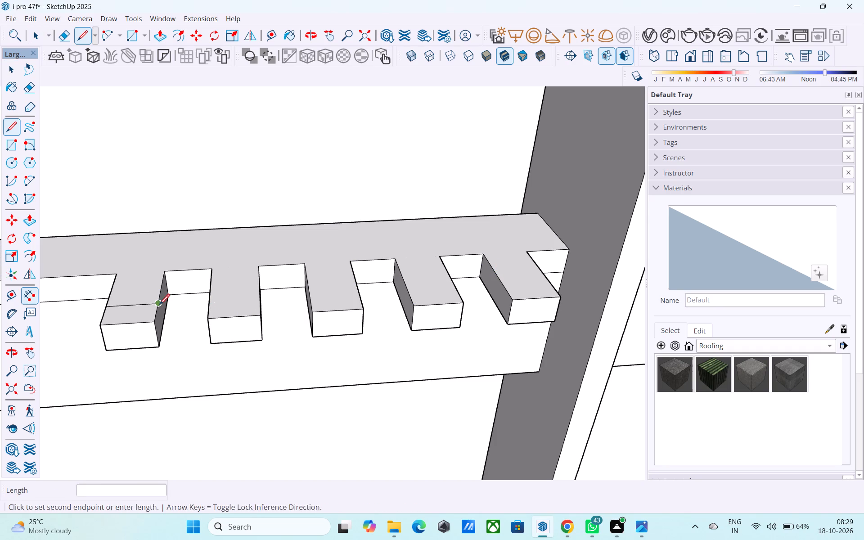
{"action": "left_click", "coordinate": [549, 283]}
{"action": "key", "text": "space"}
Delete the four faces filling the gaps between the projecting blocks.
{"action": "left_click", "coordinate": [379, 283]}
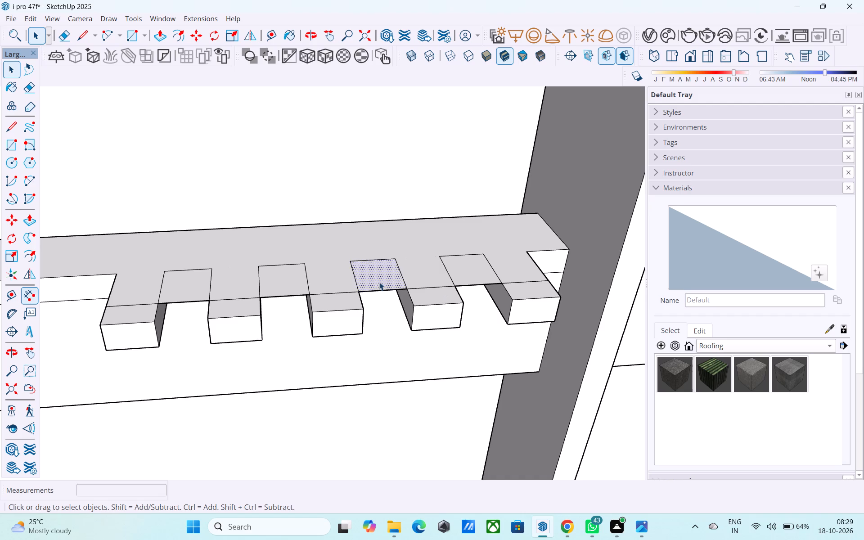
{"action": "key", "text": "Delete"}
{"action": "left_click", "coordinate": [461, 265]}
{"action": "key", "text": "Delete"}
{"action": "left_click", "coordinate": [277, 282]}
{"action": "key", "text": "Delete"}
{"action": "left_click", "coordinate": [186, 279]}
{"action": "key", "text": "Delete"}
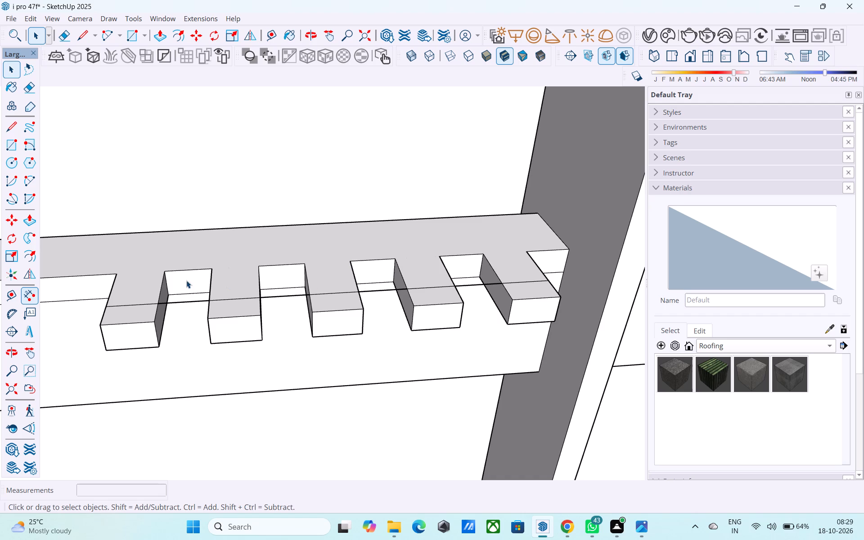
Push/Pull the 4" end face on top of the second block from the tower side up 8' 6" to the parapet's bottom edge.
{"action": "left_click", "coordinate": [221, 306]}
{"action": "key", "text": "p"}
{"action": "left_click", "coordinate": [221, 306]}
{"action": "scroll", "coordinate": [221, 306], "scroll_direction": "down", "scroll_amount": 6}
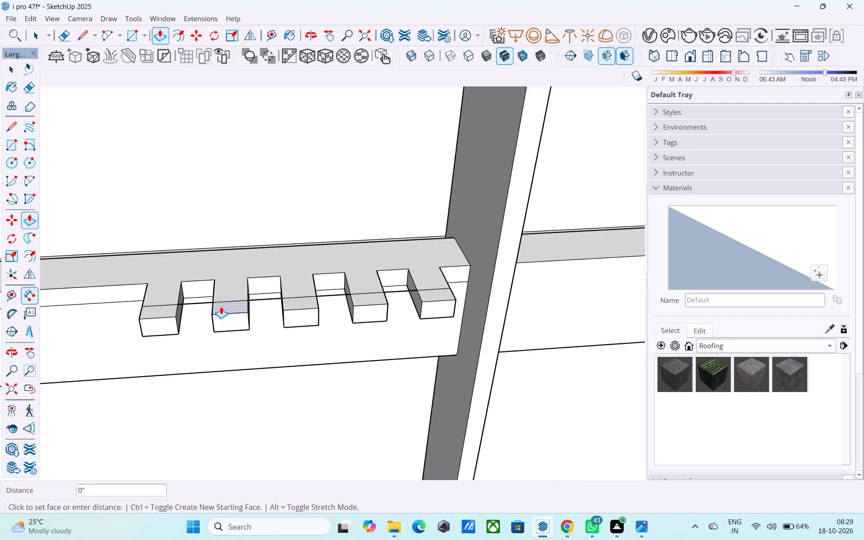
{"action": "scroll", "coordinate": [221, 306], "scroll_direction": "down", "scroll_amount": 13}
{"action": "middle_click_drag", "start_coordinate": [222, 307], "coordinate": [263, 374]}
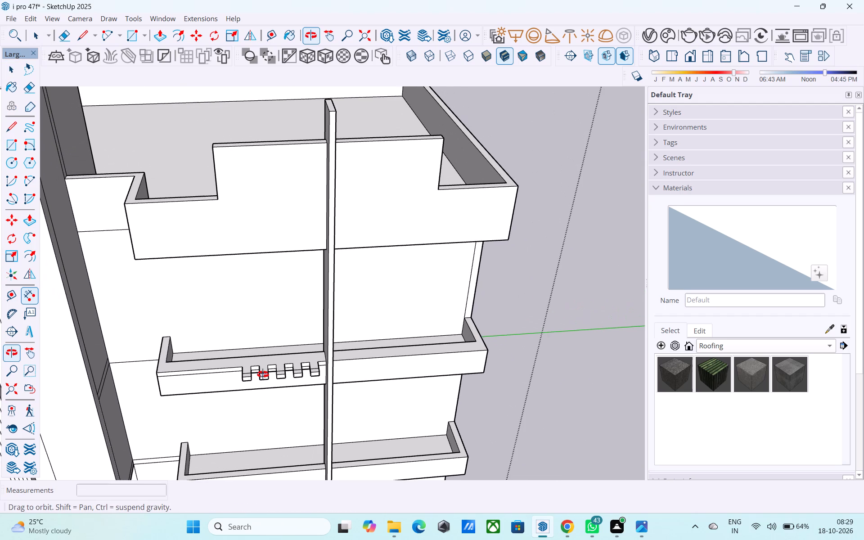
{"action": "middle_click_drag", "start_coordinate": [263, 374], "coordinate": [346, 384]}
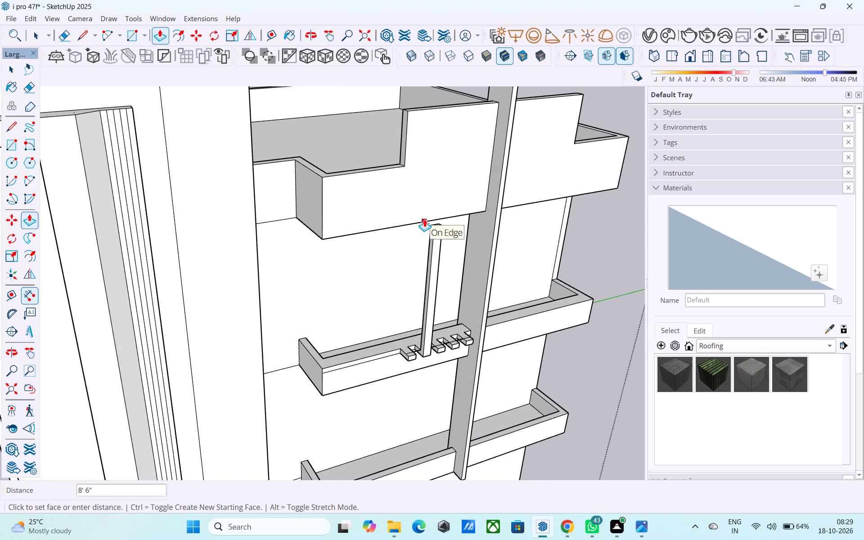
{"action": "left_click", "coordinate": [424, 219]}
Push/Pull the end face on top of the block farthest from the post up by the same 8' 6".
{"action": "middle_click_drag", "start_coordinate": [448, 272], "coordinate": [374, 238]}
{"action": "middle_click_drag", "start_coordinate": [335, 304], "coordinate": [335, 321]}
{"action": "scroll", "coordinate": [333, 330], "scroll_direction": "up", "scroll_amount": 2}
{"action": "key", "text": "space"}
{"action": "scroll", "coordinate": [325, 360], "scroll_direction": "up", "scroll_amount": 2}
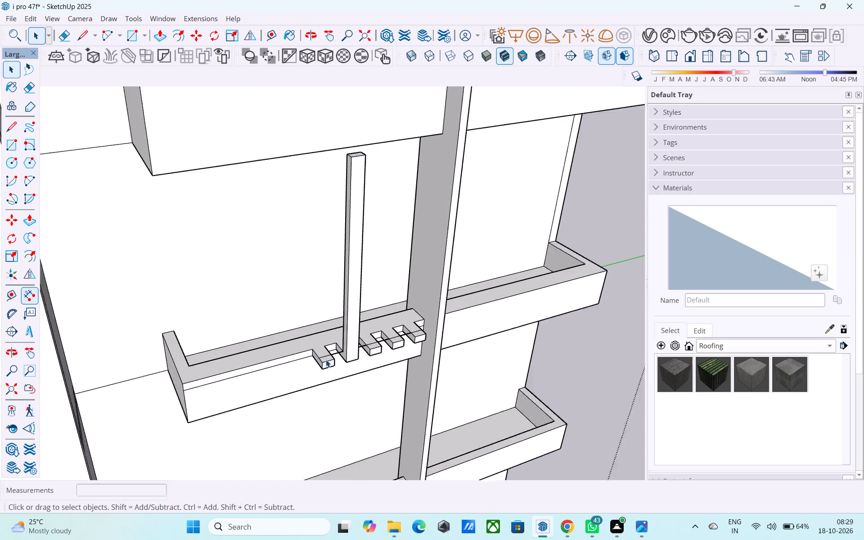
{"action": "scroll", "coordinate": [326, 360], "scroll_direction": "up", "scroll_amount": 5}
{"action": "left_click", "coordinate": [325, 357]}
{"action": "scroll", "coordinate": [324, 357], "scroll_direction": "up", "scroll_amount": 2}
{"action": "key", "text": "p"}
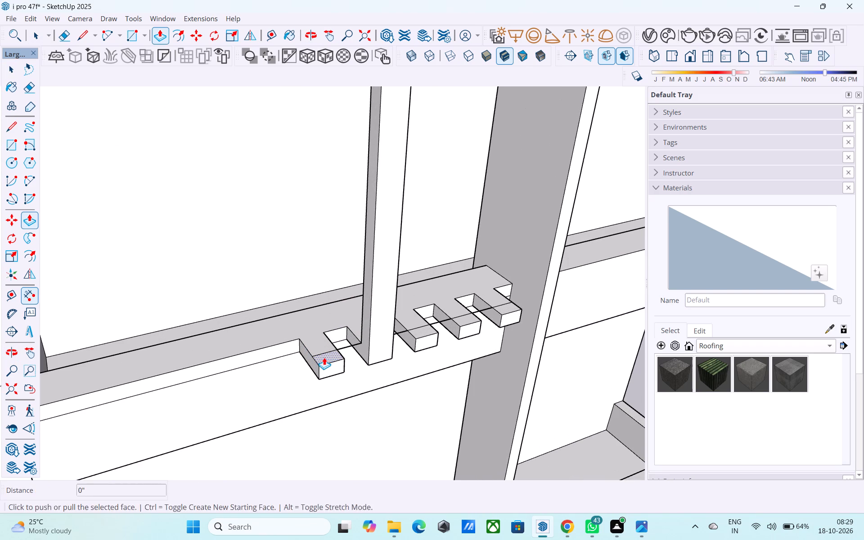
{"action": "double_click", "coordinate": [324, 357]}
{"action": "key", "text": "space"}
Push/Pull the end faces on top of the three blocks nearest the post up by the same 8' 6".
{"action": "middle_click_drag", "start_coordinate": [447, 323], "coordinate": [426, 322]}
{"action": "left_click", "coordinate": [426, 337]}
{"action": "left_click", "coordinate": [425, 337]}
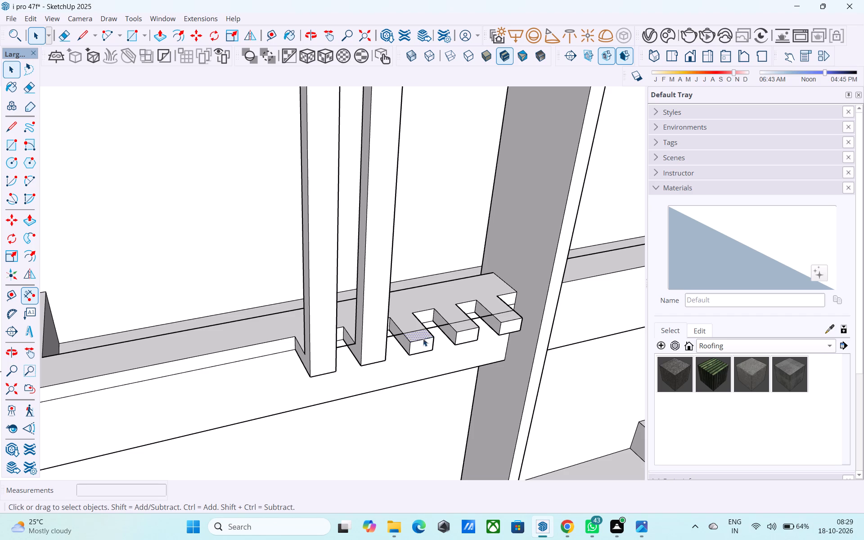
{"action": "key", "text": "p"}
{"action": "double_click", "coordinate": [435, 323]}
{"action": "key", "text": "space"}
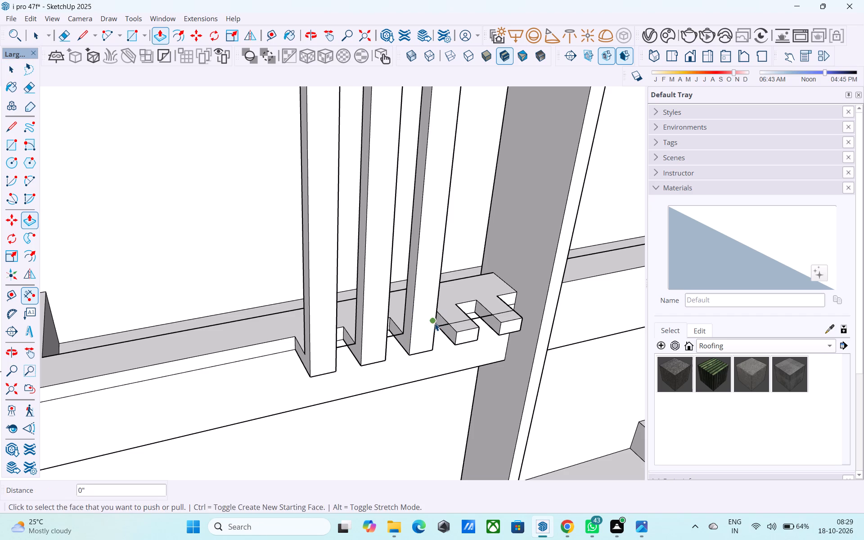
{"action": "left_click", "coordinate": [459, 326]}
{"action": "key", "text": "p"}
{"action": "double_click", "coordinate": [459, 327]}
{"action": "key", "text": "space"}
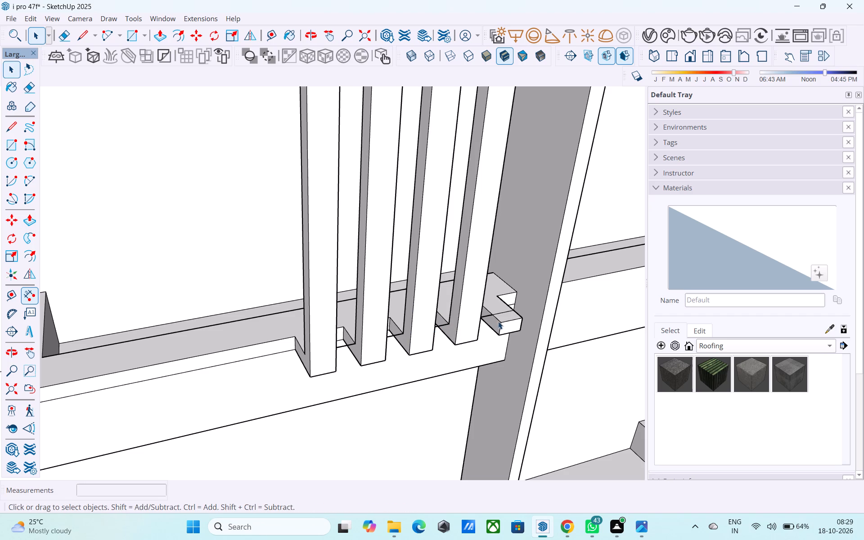
{"action": "left_click", "coordinate": [502, 319]}
{"action": "key", "text": "p"}
{"action": "double_click", "coordinate": [502, 319]}
Examine the vertical slats on the whole facade and the lower balcony railing from several angles.
{"action": "scroll", "coordinate": [503, 320], "scroll_direction": "down", "scroll_amount": 5}
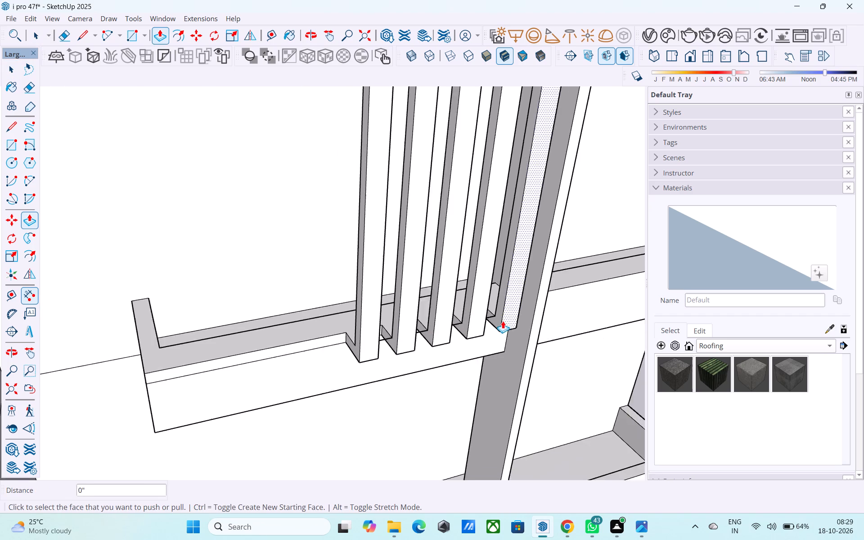
{"action": "scroll", "coordinate": [503, 321], "scroll_direction": "down", "scroll_amount": 11}
{"action": "middle_click_drag", "start_coordinate": [499, 324], "coordinate": [516, 247]}
{"action": "scroll", "coordinate": [514, 246], "scroll_direction": "down", "scroll_amount": 3}
{"action": "middle_click_drag", "start_coordinate": [513, 246], "coordinate": [481, 297]}
{"action": "scroll", "coordinate": [508, 248], "scroll_direction": "down", "scroll_amount": 1, "text": "shift"}
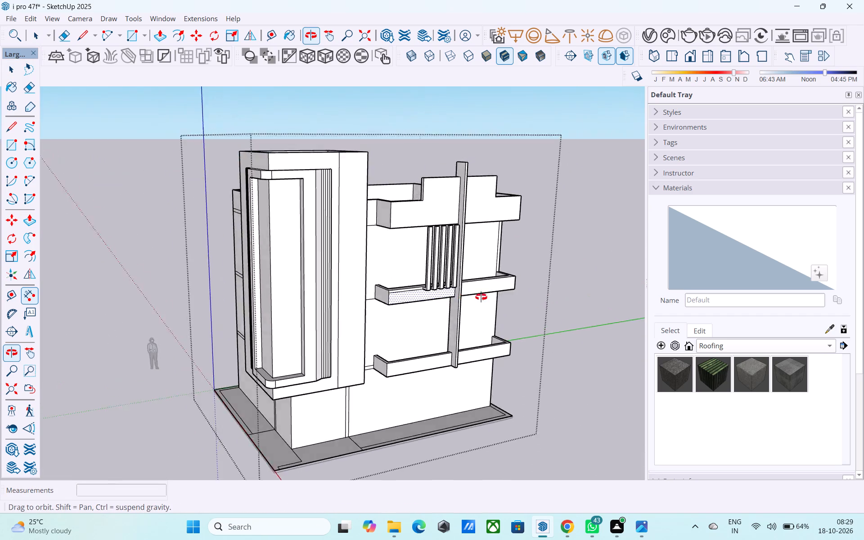
{"action": "middle_click_drag", "start_coordinate": [481, 297], "coordinate": [509, 263]}
{"action": "middle_click_drag", "start_coordinate": [497, 278], "coordinate": [478, 267], "text": "shift"}
{"action": "middle_click_drag", "start_coordinate": [479, 270], "coordinate": [468, 272]}
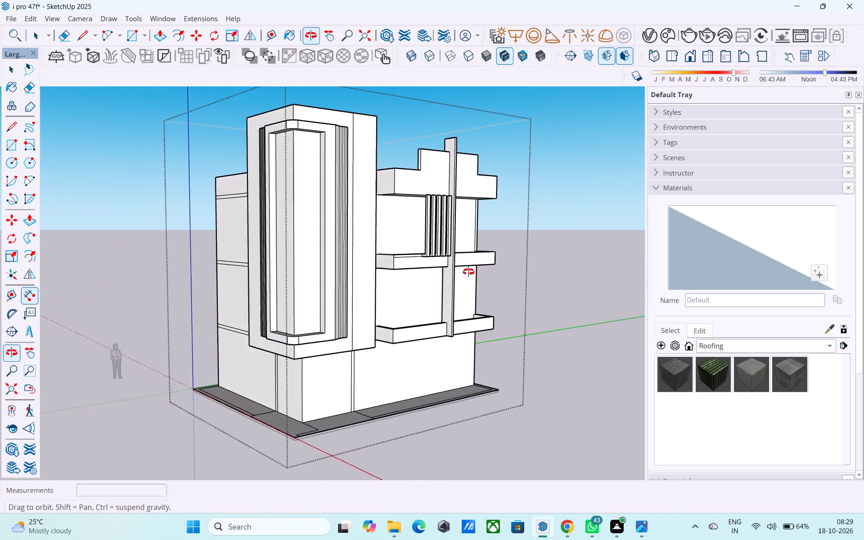
{"action": "middle_click_drag", "start_coordinate": [468, 272], "coordinate": [374, 309]}
{"action": "middle_click_drag", "start_coordinate": [448, 327], "coordinate": [436, 306], "text": "shift"}
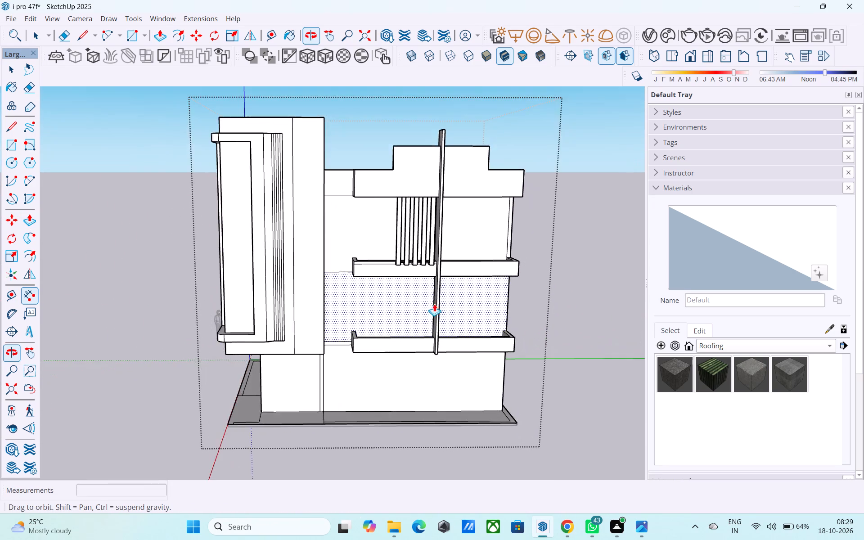
{"action": "scroll", "coordinate": [421, 290], "scroll_direction": "up", "scroll_amount": 9}
{"action": "middle_click_drag", "start_coordinate": [419, 291], "coordinate": [400, 278]}
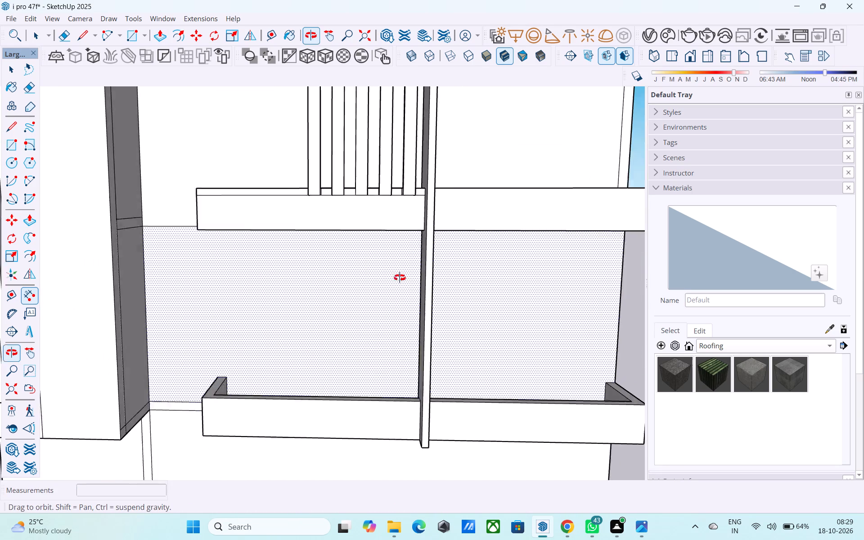
{"action": "middle_click_drag", "start_coordinate": [400, 278], "coordinate": [392, 272]}
{"action": "scroll", "coordinate": [402, 273], "scroll_direction": "down", "scroll_amount": 5}
{"action": "middle_click_drag", "start_coordinate": [502, 341], "coordinate": [512, 342], "text": "shift"}
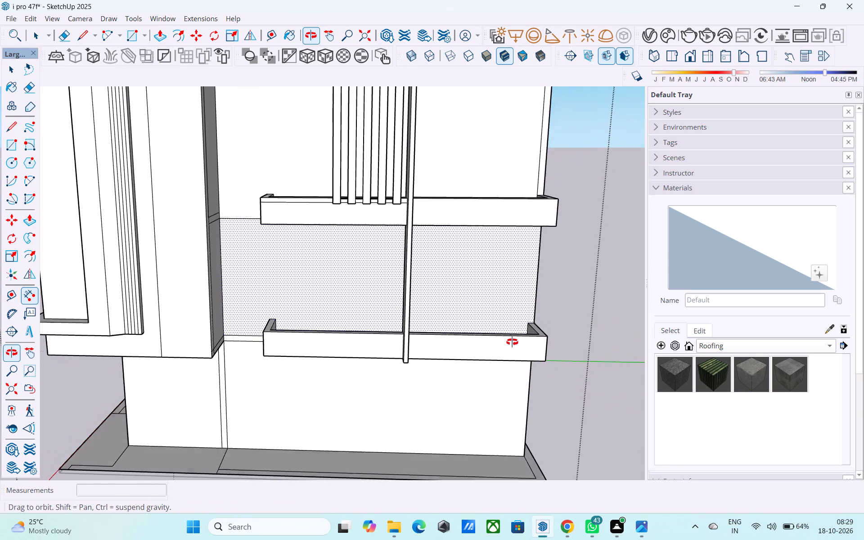
{"action": "middle_click_drag", "start_coordinate": [512, 342], "coordinate": [512, 346], "text": "shift"}
{"action": "middle_click_drag", "start_coordinate": [512, 347], "coordinate": [502, 337], "text": "shift"}
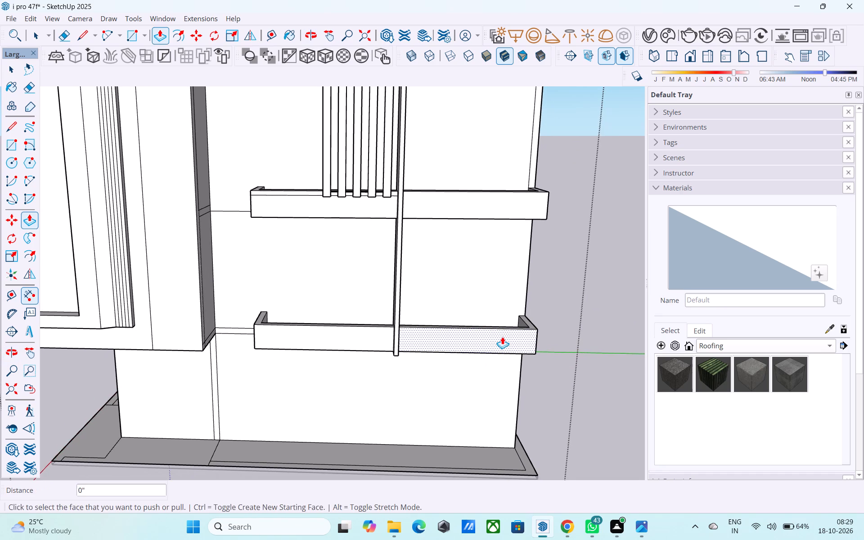
{"action": "scroll", "coordinate": [502, 337], "scroll_direction": "up", "scroll_amount": 2}
{"action": "middle_click_drag", "start_coordinate": [502, 337], "coordinate": [484, 315], "text": "shift"}
{"action": "middle_click_drag", "start_coordinate": [485, 337], "coordinate": [486, 350]}
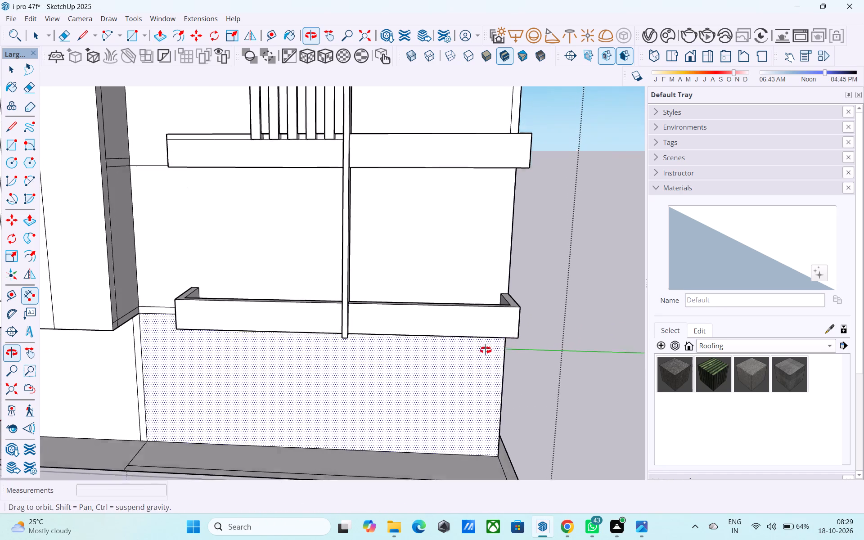
{"action": "middle_click_drag", "start_coordinate": [486, 350], "coordinate": [492, 376]}
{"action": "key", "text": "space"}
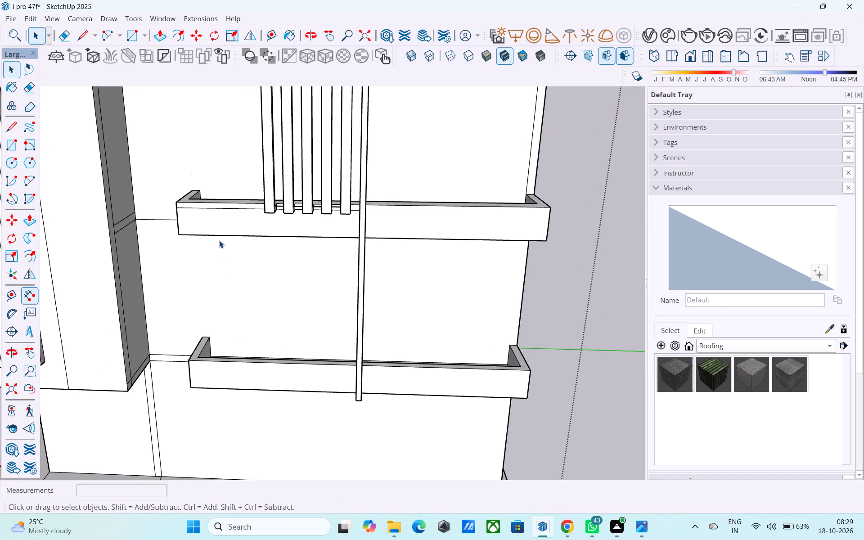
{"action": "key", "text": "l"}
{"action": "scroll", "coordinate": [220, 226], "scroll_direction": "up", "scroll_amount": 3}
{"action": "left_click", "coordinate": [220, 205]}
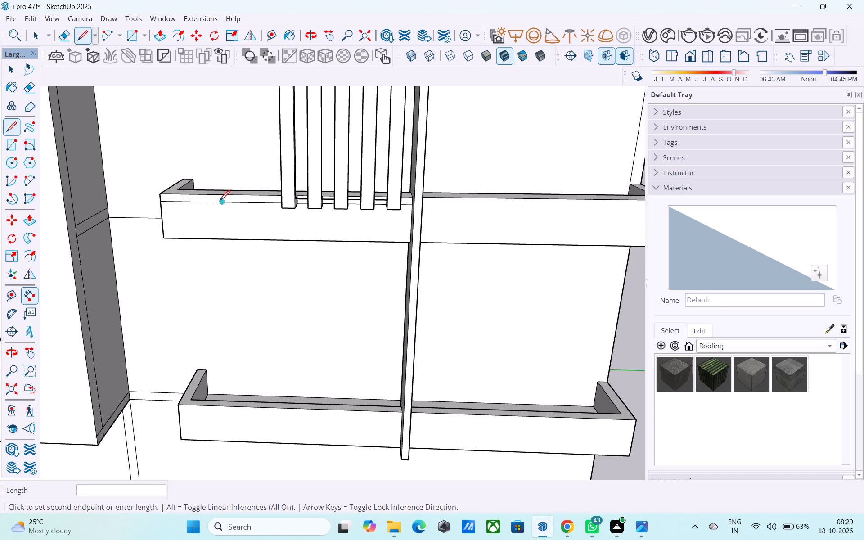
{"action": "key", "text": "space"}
Copy the outer top edge of the lower balcony railing, on the post's side away from the tower, 4" down its front face.
{"action": "scroll", "coordinate": [197, 200], "scroll_direction": "down", "scroll_amount": 5}
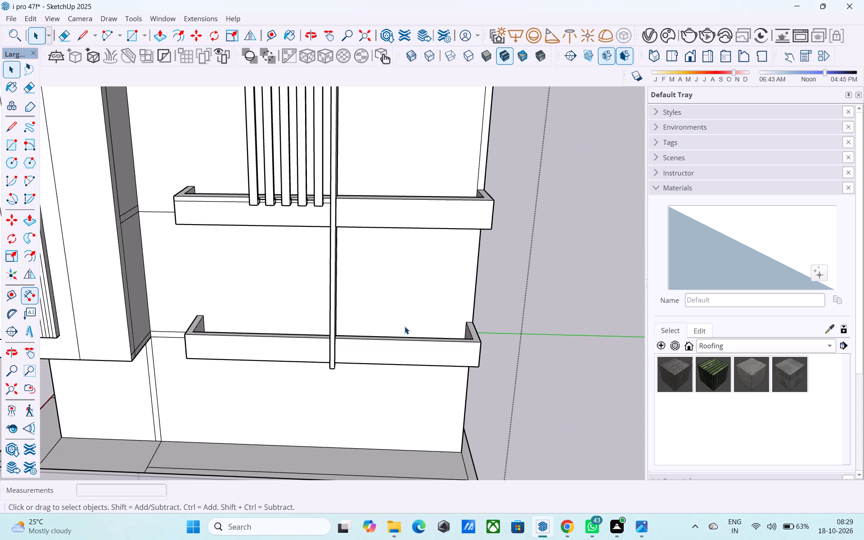
{"action": "scroll", "coordinate": [461, 348], "scroll_direction": "up", "scroll_amount": 5}
{"action": "left_click", "coordinate": [464, 339]}
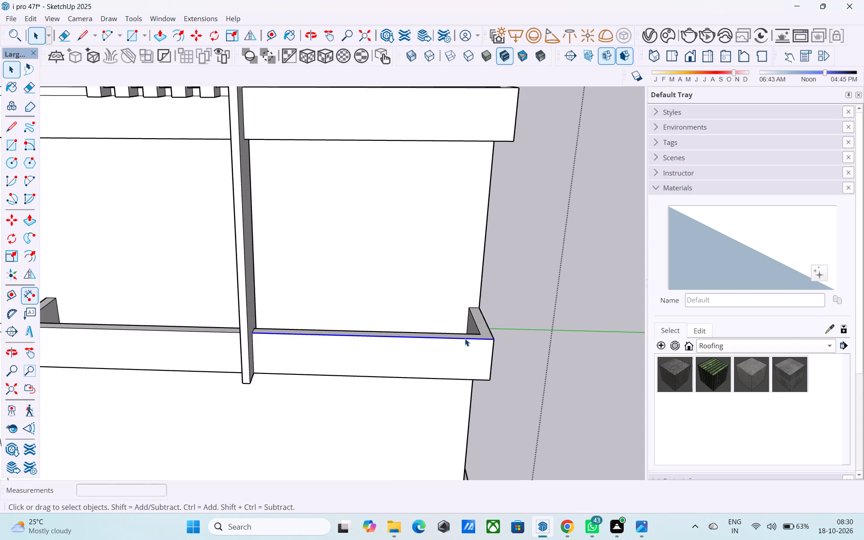
{"action": "key", "text": "m"}
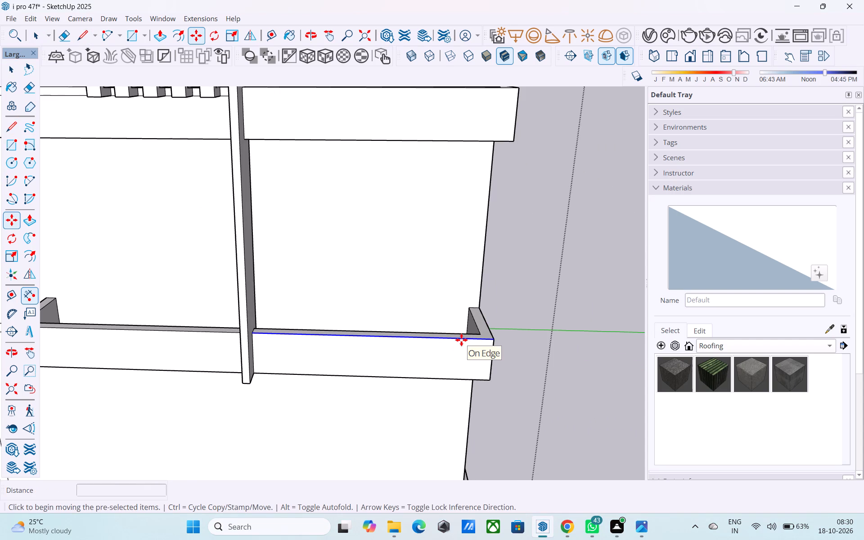
{"action": "scroll", "coordinate": [531, 340], "scroll_direction": "up", "scroll_amount": 5}
{"action": "left_click", "coordinate": [485, 341]}
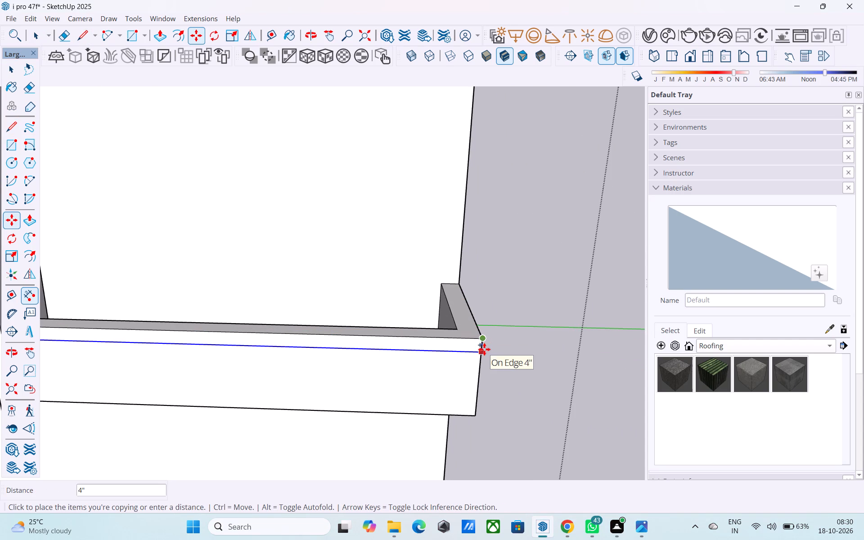
{"action": "left_click", "coordinate": [484, 349]}
{"action": "key", "text": "space"}
Copy the 4" vertical edge at the lower railing's outer corner 5' 4" toward the post, dividing the distance into 10 equal spaces.
{"action": "left_click", "coordinate": [481, 348]}
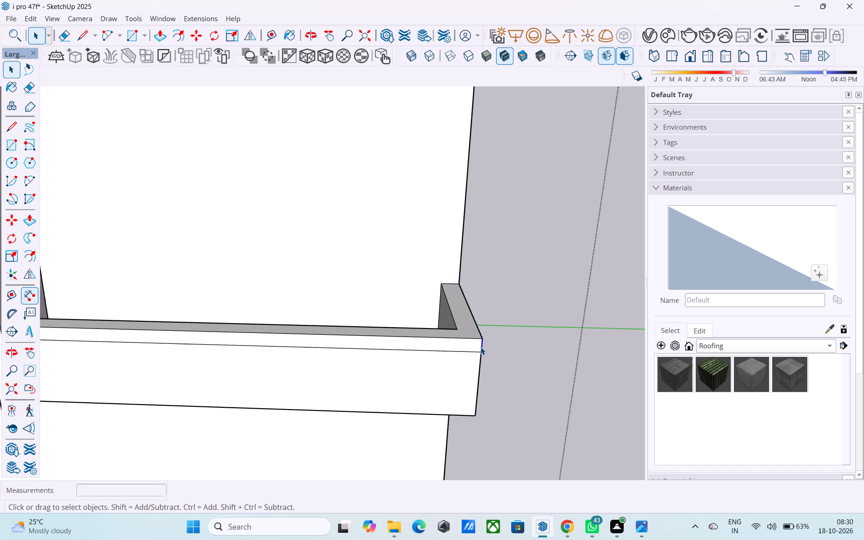
{"action": "key", "text": "m"}
{"action": "left_click", "coordinate": [480, 337]}
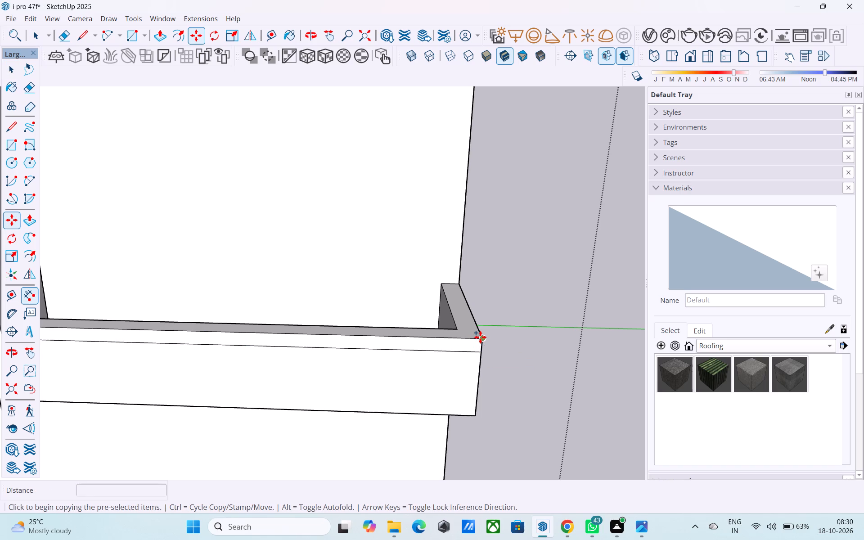
{"action": "left_click", "coordinate": [250, 333]}
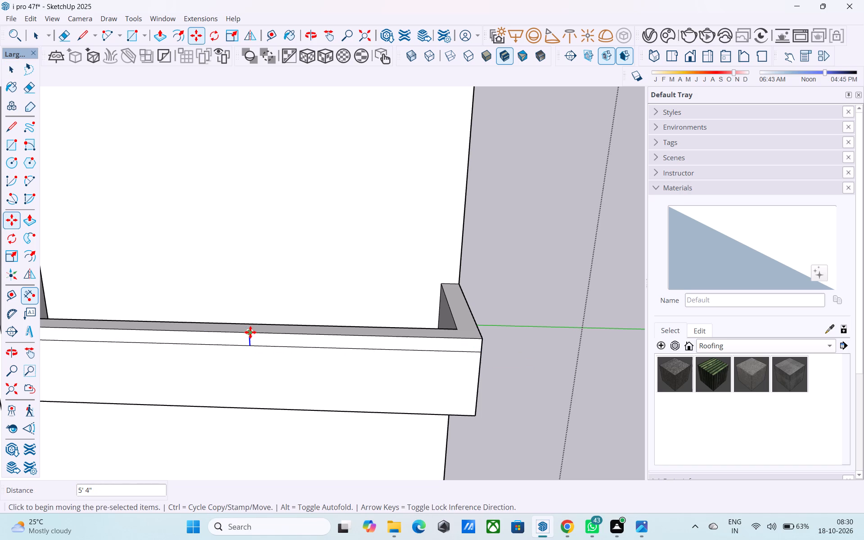
{"action": "type", "text": "/10"}
{"action": "key", "text": "Return"}
{"action": "key", "text": "space"}
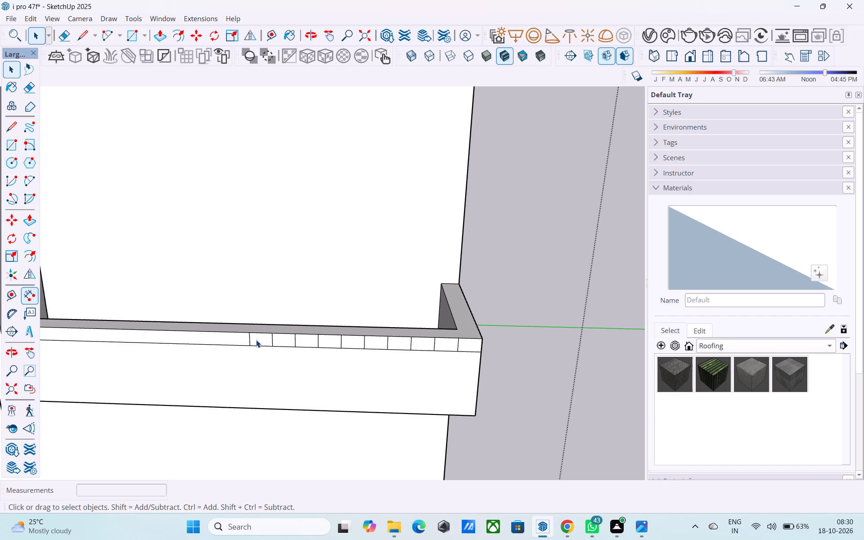
Push/Pull every other rectangle of the divided strip on the lower railing outward by 1', starting with the one nearest the post.
{"action": "left_click", "coordinate": [256, 340]}
{"action": "key", "text": "p"}
{"action": "left_click", "coordinate": [256, 340]}
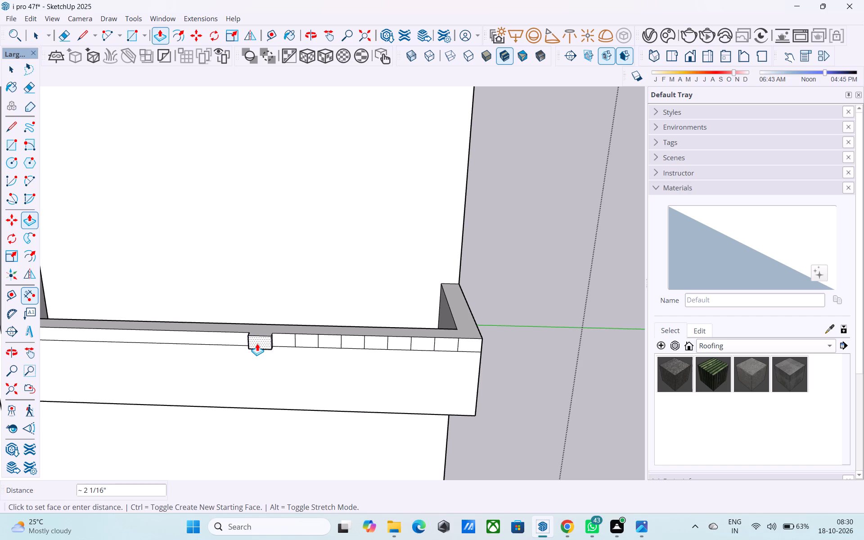
{"action": "type", "text": "1'"}
{"action": "key", "text": "Return"}
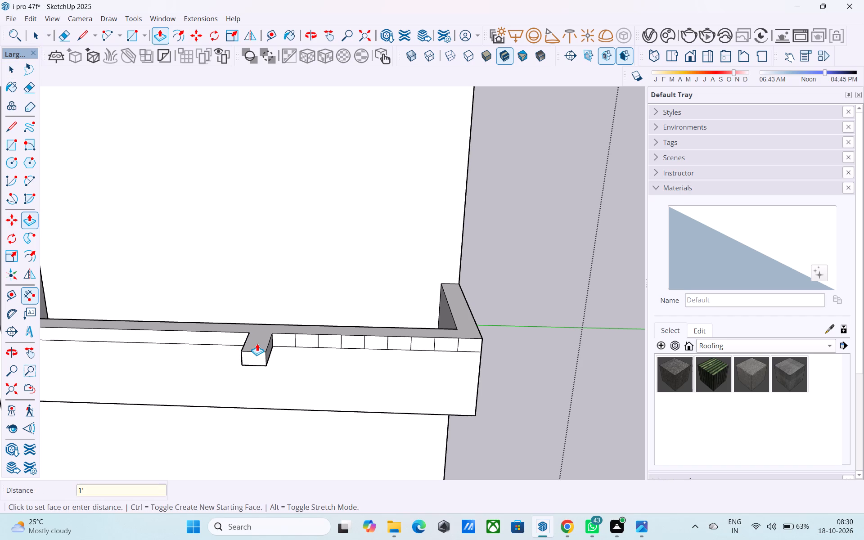
{"action": "double_click", "coordinate": [308, 340]}
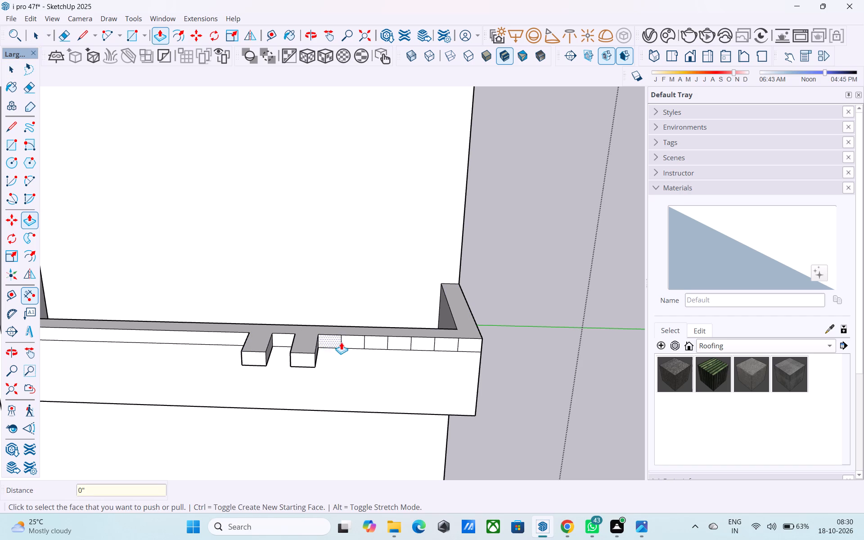
{"action": "double_click", "coordinate": [348, 342]}
{"action": "double_click", "coordinate": [395, 341]}
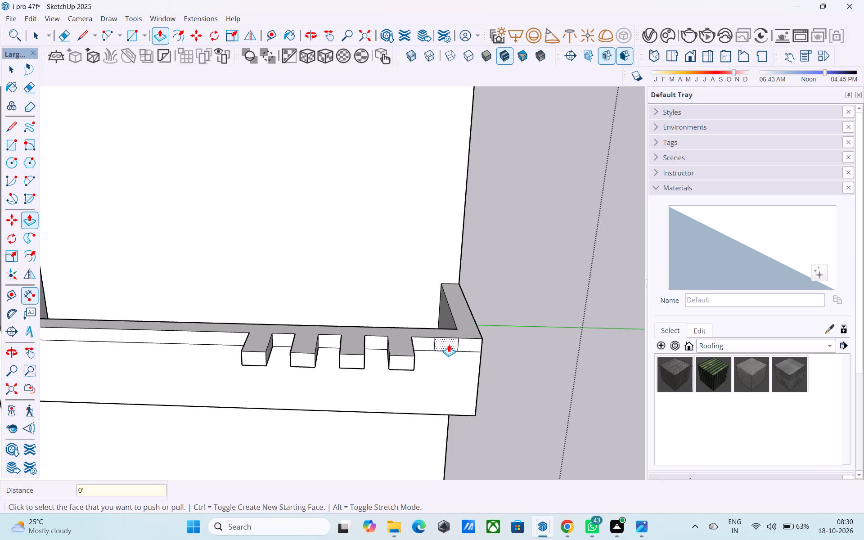
{"action": "double_click", "coordinate": [450, 344]}
{"action": "middle_click_drag", "start_coordinate": [296, 359], "coordinate": [314, 452]}
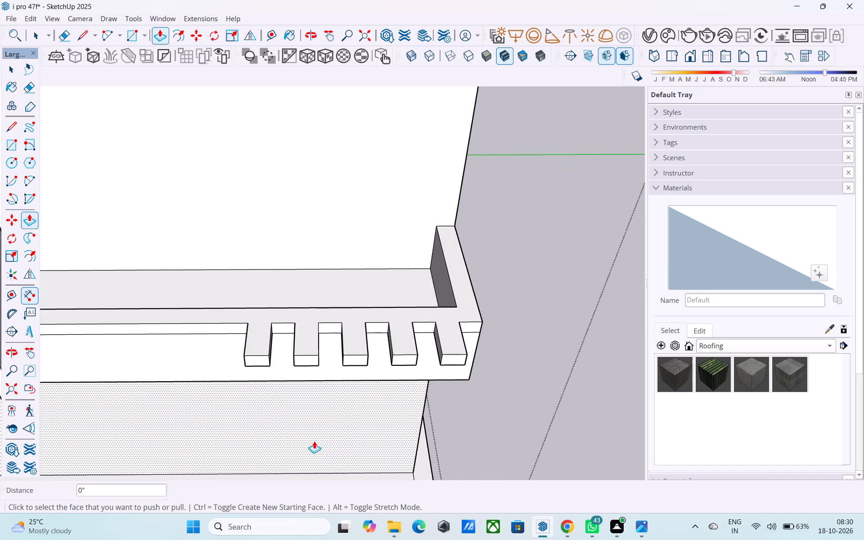
Copy the top front edges of the five projecting blocks on the lower railing 4" back across their top faces.
{"action": "key", "text": "m"}
{"action": "key", "text": "space"}
{"action": "scroll", "coordinate": [249, 355], "scroll_direction": "up", "scroll_amount": 4}
{"action": "left_click", "coordinate": [249, 355]}
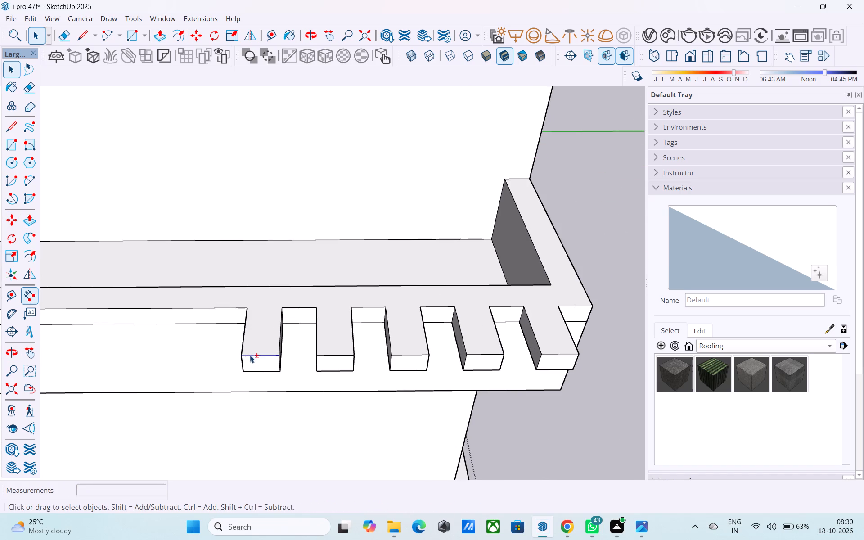
{"action": "left_click", "coordinate": [336, 354], "text": "shift"}
{"action": "left_click", "coordinate": [341, 334], "text": "shift"}
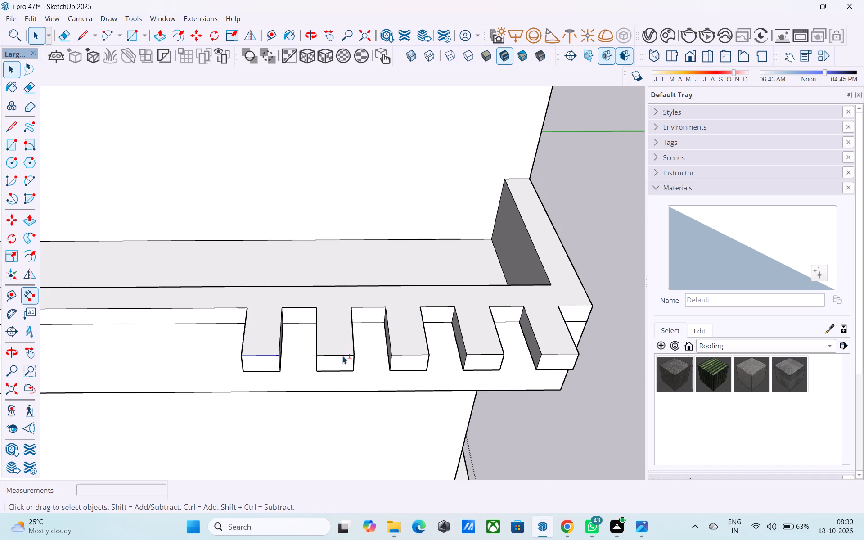
{"action": "left_click", "coordinate": [342, 355], "text": "shift"}
{"action": "left_click", "coordinate": [394, 355], "text": "shift"}
{"action": "left_click", "coordinate": [473, 354], "text": "shift"}
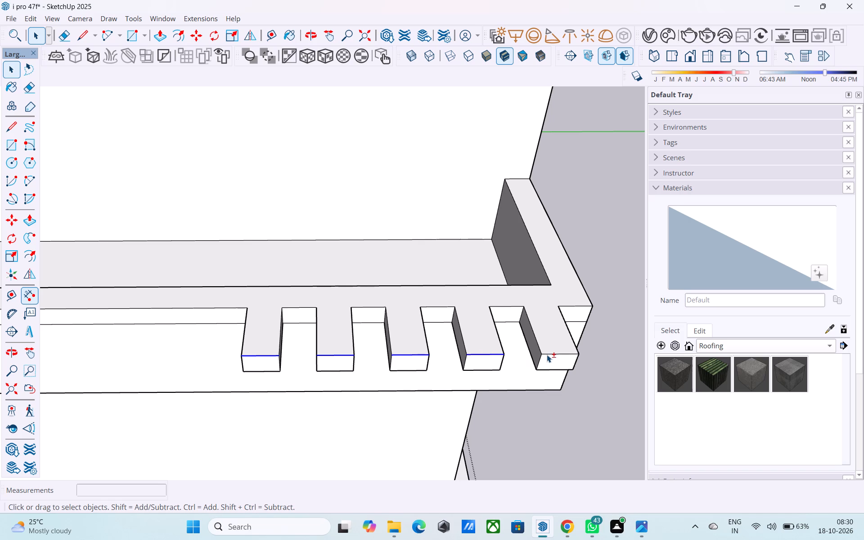
{"action": "left_click", "coordinate": [548, 354], "text": "shift"}
{"action": "key", "text": "m"}
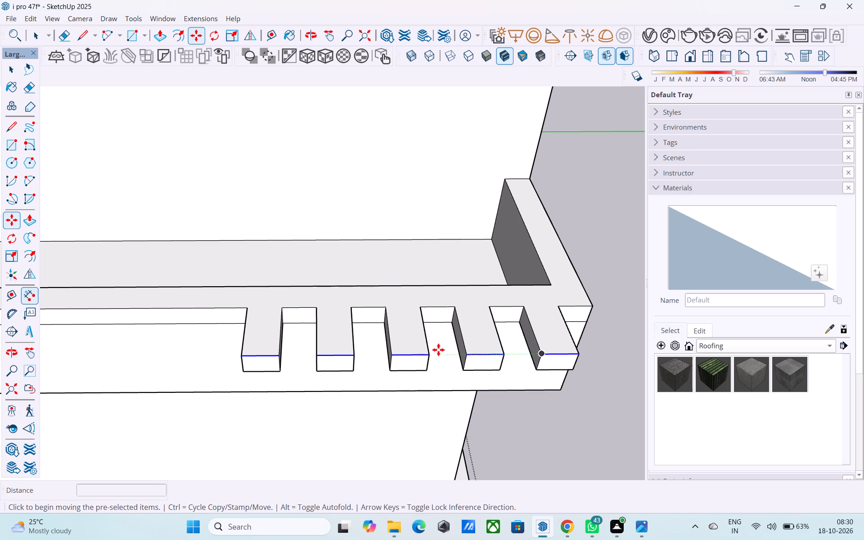
{"action": "left_click", "coordinate": [243, 357]}
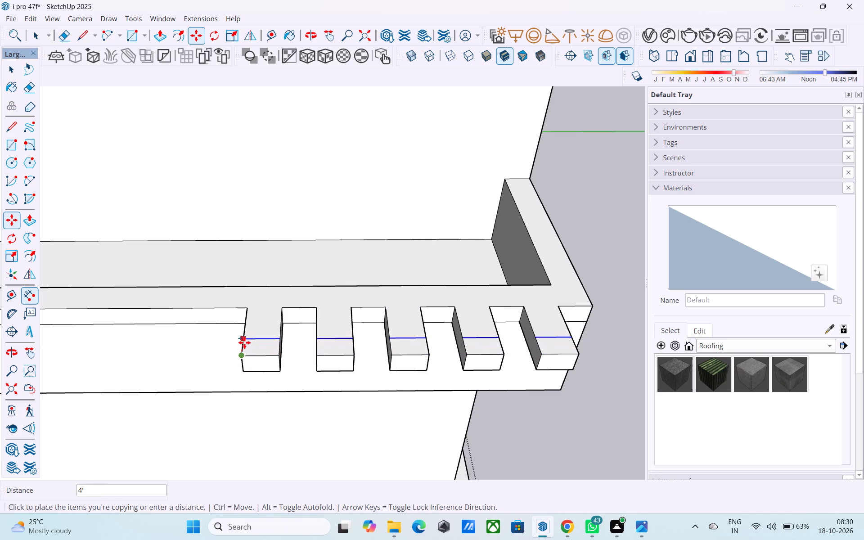
{"action": "left_click", "coordinate": [244, 341]}
Push/Pull the end face on top of the lower railing's block nearest the post up by 8' 6".
{"action": "key", "text": "space"}
{"action": "left_click", "coordinate": [253, 347]}
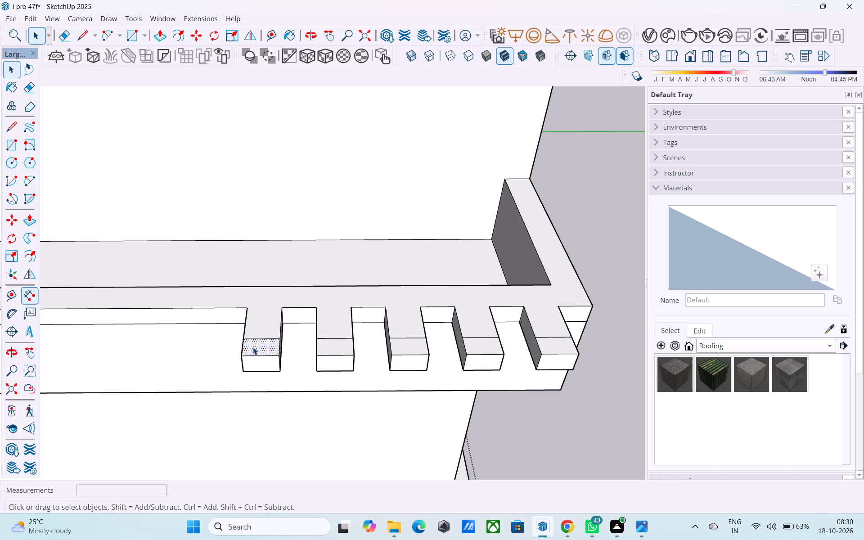
{"action": "key", "text": "p"}
{"action": "left_click", "coordinate": [253, 347]}
{"action": "scroll", "coordinate": [254, 347], "scroll_direction": "down", "scroll_amount": 13}
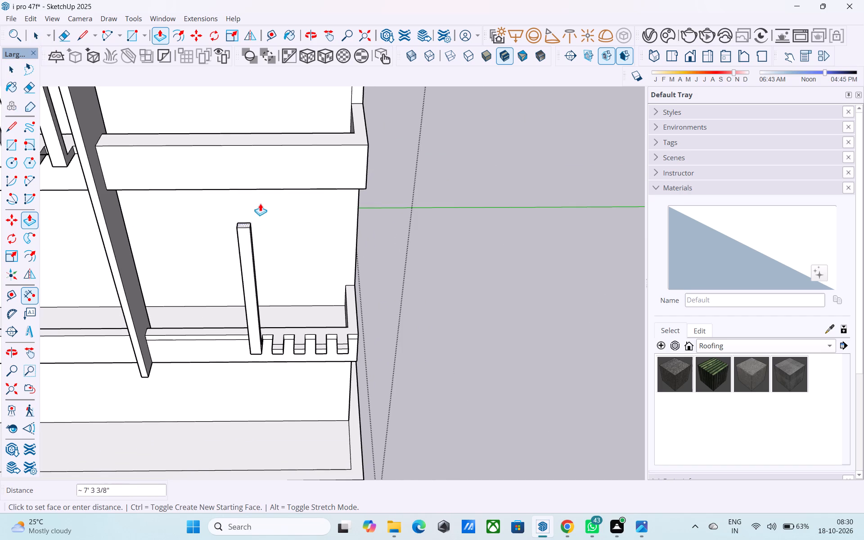
{"action": "left_click", "coordinate": [265, 188]}
{"action": "middle_click", "coordinate": [290, 307]}
{"action": "scroll", "coordinate": [281, 342], "scroll_direction": "up", "scroll_amount": 8}
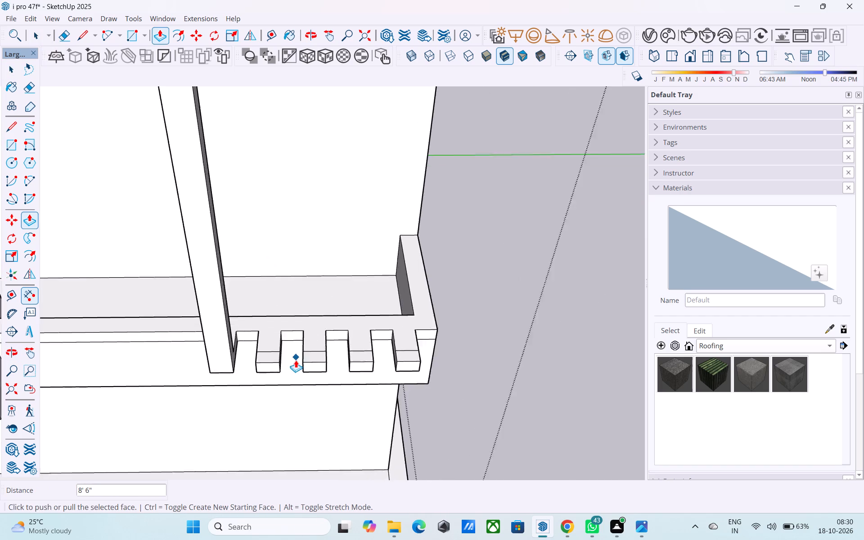
Push/Pull the end faces on top of the remaining four lower railing blocks up by the same 8' 6".
{"action": "scroll", "coordinate": [296, 360], "scroll_direction": "up", "scroll_amount": 2}
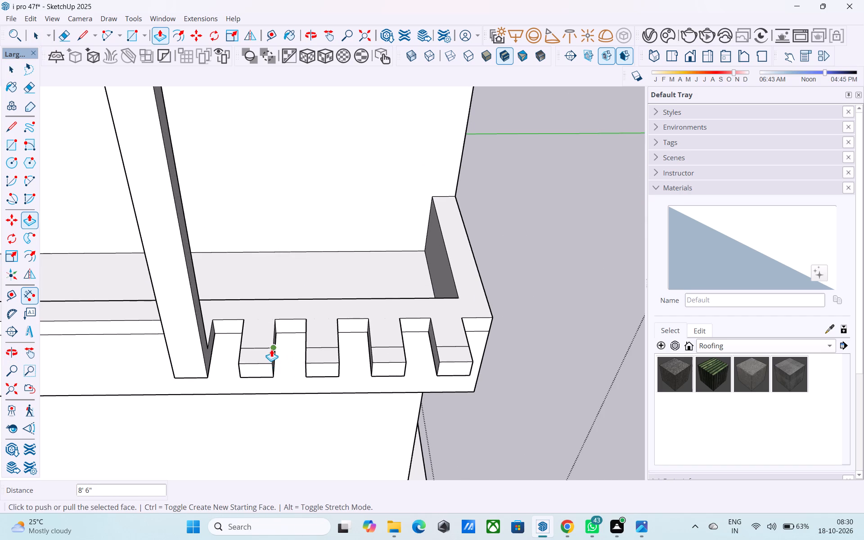
{"action": "scroll", "coordinate": [271, 349], "scroll_direction": "up", "scroll_amount": 3}
{"action": "key", "text": "space"}
{"action": "left_click", "coordinate": [254, 353]}
{"action": "key", "text": "p"}
{"action": "double_click", "coordinate": [254, 348]}
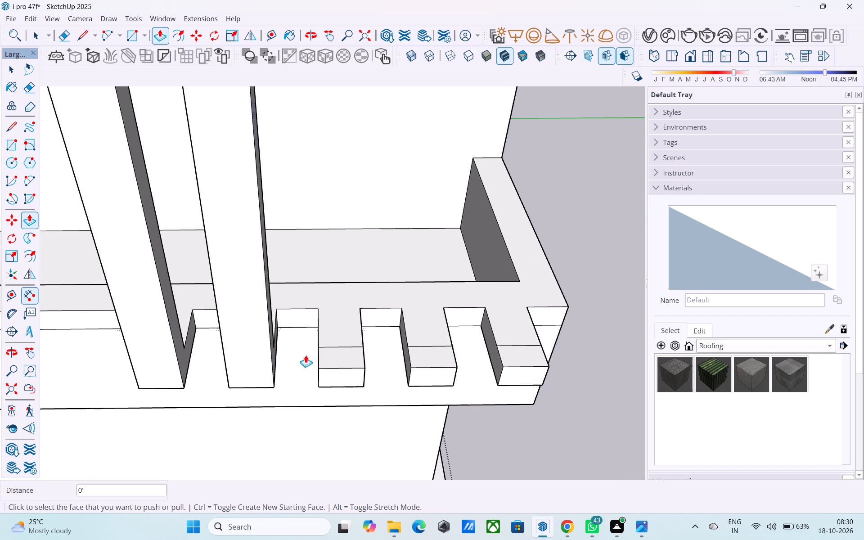
{"action": "left_click", "coordinate": [345, 346]}
{"action": "key", "text": "space"}
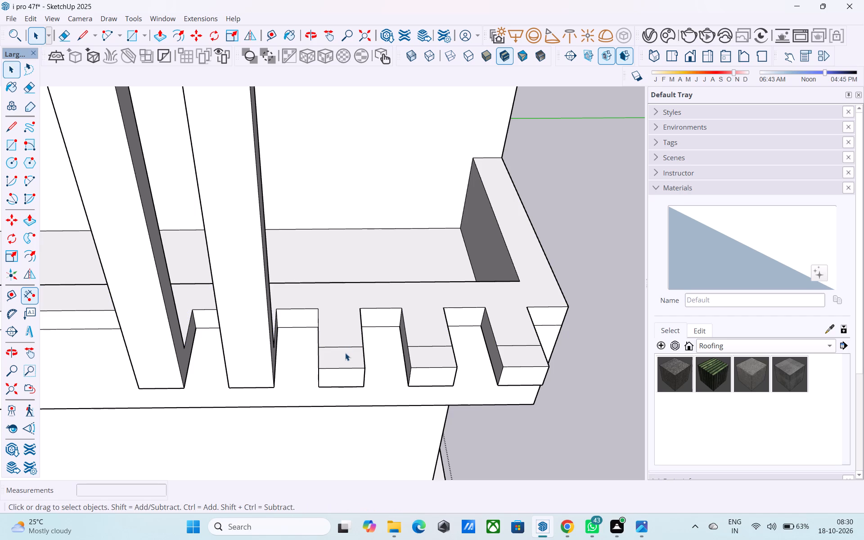
{"action": "left_click", "coordinate": [345, 353]}
{"action": "key", "text": "p"}
{"action": "double_click", "coordinate": [345, 353]}
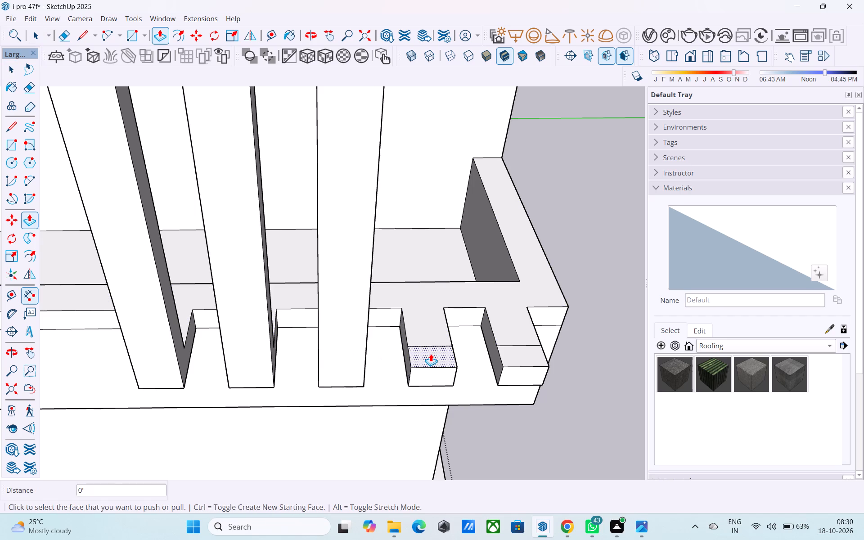
{"action": "double_click", "coordinate": [431, 354]}
{"action": "double_click", "coordinate": [514, 350]}
{"action": "key", "text": "space"}
Examine the upper and lower groups of vertical slats on the whole facade from several angles.
{"action": "scroll", "coordinate": [513, 349], "scroll_direction": "down", "scroll_amount": 4}
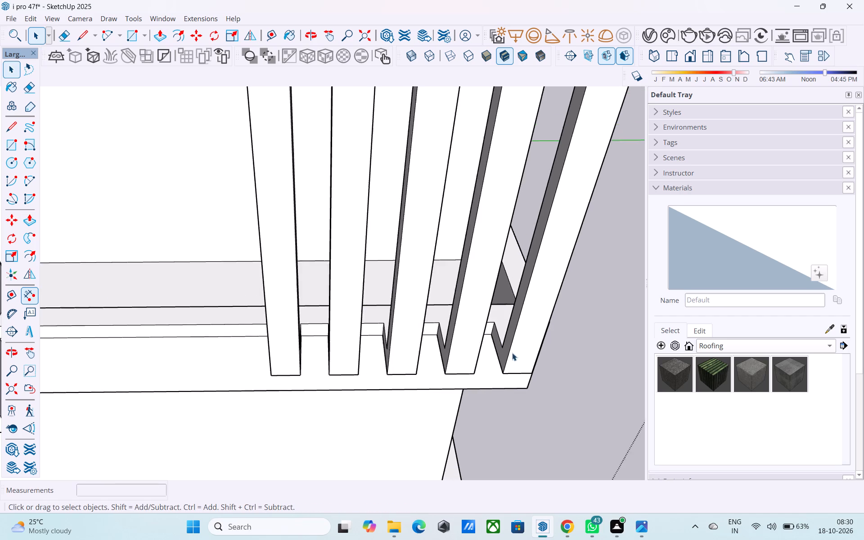
{"action": "scroll", "coordinate": [512, 353], "scroll_direction": "down", "scroll_amount": 20}
{"action": "middle_click_drag", "start_coordinate": [473, 386], "coordinate": [460, 263]}
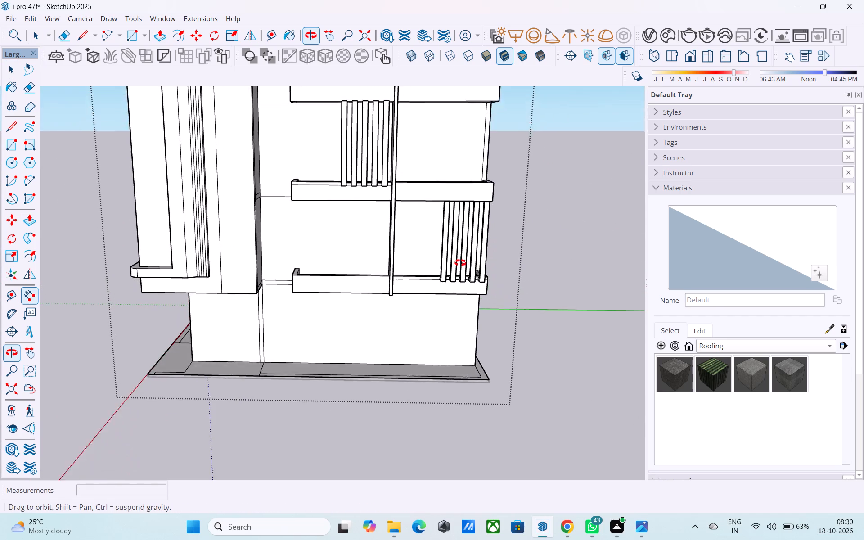
{"action": "middle_click_drag", "start_coordinate": [460, 263], "coordinate": [460, 256]}
{"action": "middle_click_drag", "start_coordinate": [457, 258], "coordinate": [575, 337], "text": "shift"}
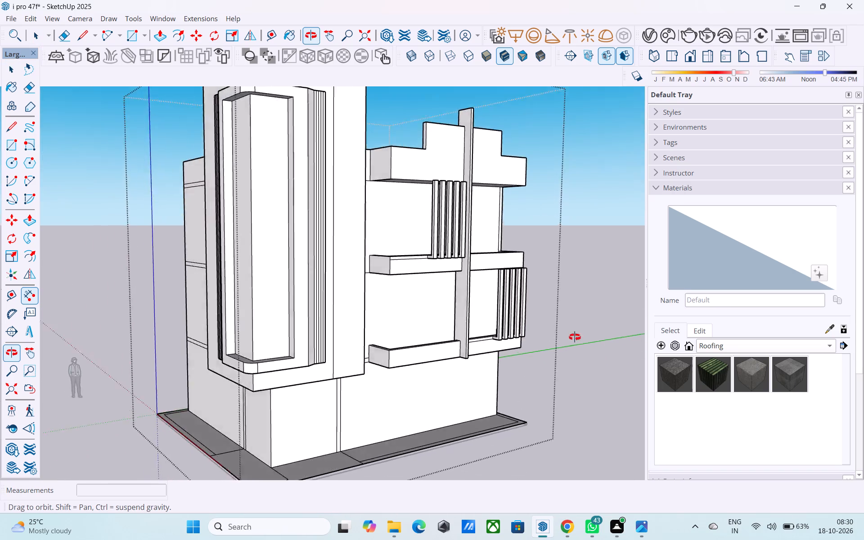
{"action": "middle_click_drag", "start_coordinate": [575, 337], "coordinate": [637, 346], "text": "shift"}
{"action": "middle_click_drag", "start_coordinate": [598, 320], "coordinate": [619, 311]}
{"action": "middle_click_drag", "start_coordinate": [515, 300], "coordinate": [499, 293]}
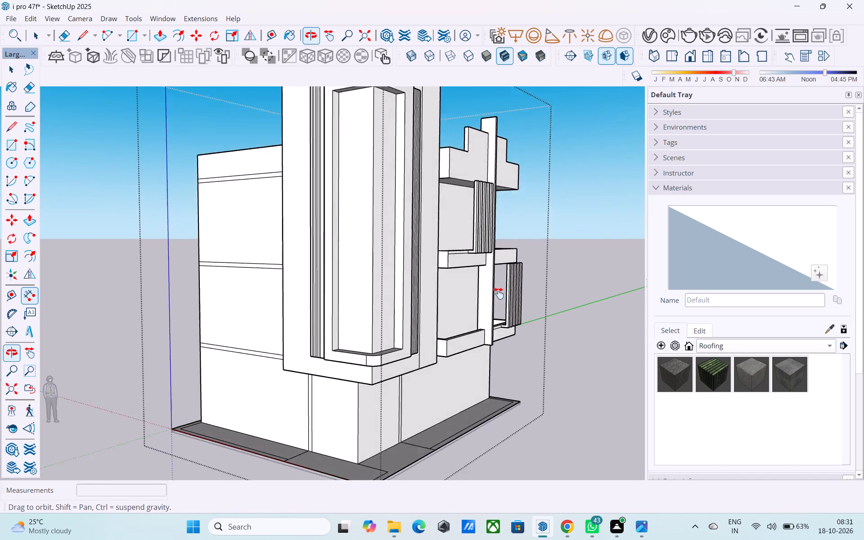
{"action": "middle_click_drag", "start_coordinate": [499, 293], "coordinate": [237, 358]}
{"action": "middle_click_drag", "start_coordinate": [305, 351], "coordinate": [319, 362], "text": "shift"}
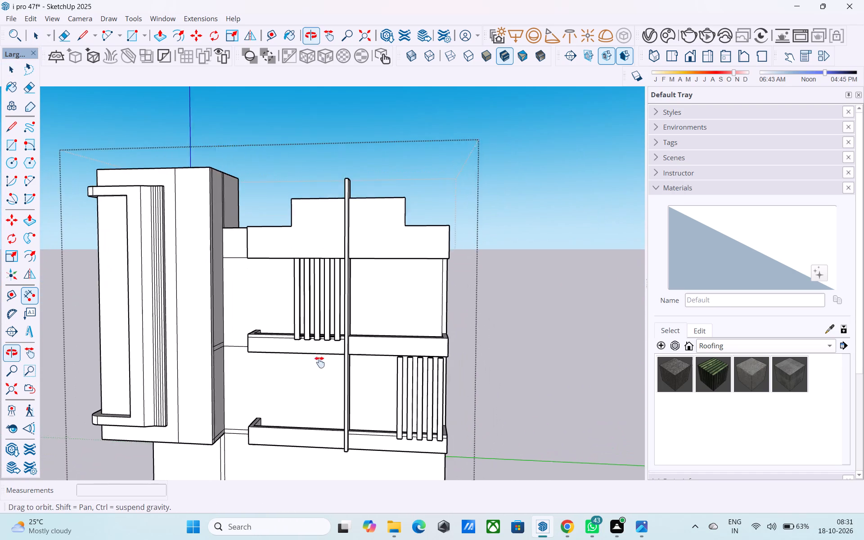
Push/Pull the top face of the upper balcony slat farthest from the post up by 1'.
{"action": "middle_click_drag", "start_coordinate": [319, 362], "coordinate": [314, 432], "text": "shift"}
{"action": "scroll", "coordinate": [292, 368], "scroll_direction": "up", "scroll_amount": 8}
{"action": "middle_click_drag", "start_coordinate": [299, 355], "coordinate": [290, 423], "text": "shift"}
{"action": "scroll", "coordinate": [290, 423], "scroll_direction": "up", "scroll_amount": 5}
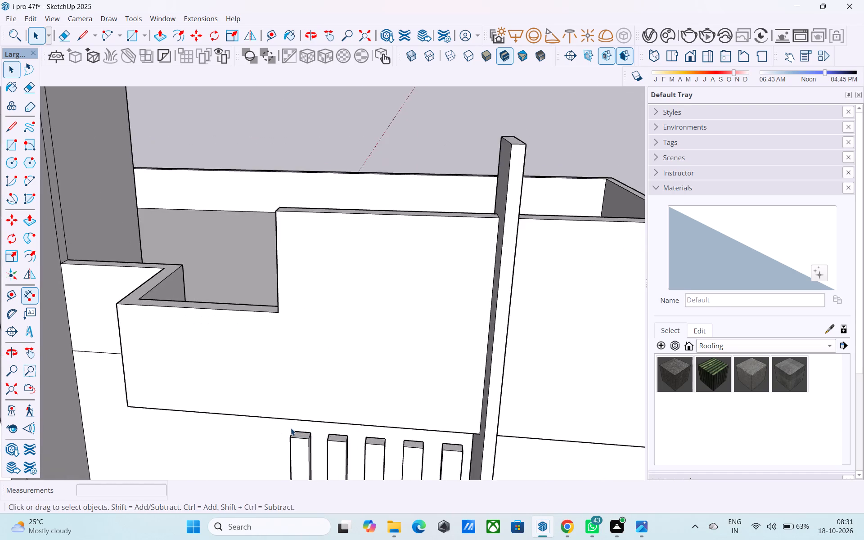
{"action": "scroll", "coordinate": [291, 428], "scroll_direction": "up", "scroll_amount": 2}
{"action": "middle_click_drag", "start_coordinate": [295, 436], "coordinate": [265, 380], "text": "shift"}
{"action": "left_click", "coordinate": [267, 382]}
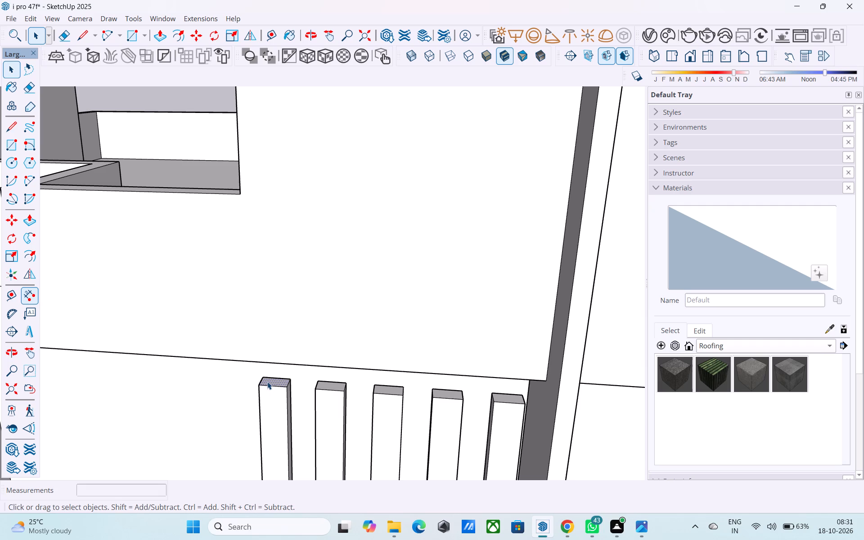
{"action": "key", "text": "p"}
{"action": "left_click", "coordinate": [267, 382]}
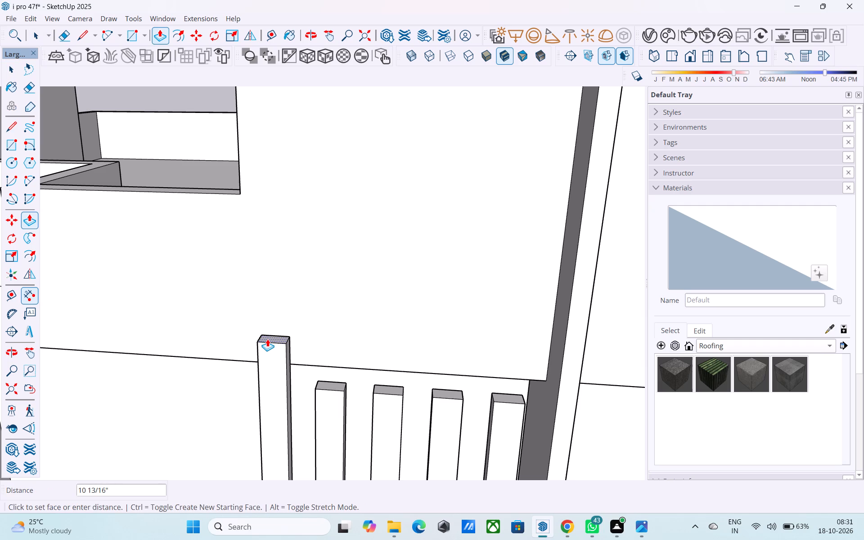
{"action": "type", "text": "1'"}
{"action": "key", "text": "Return"}
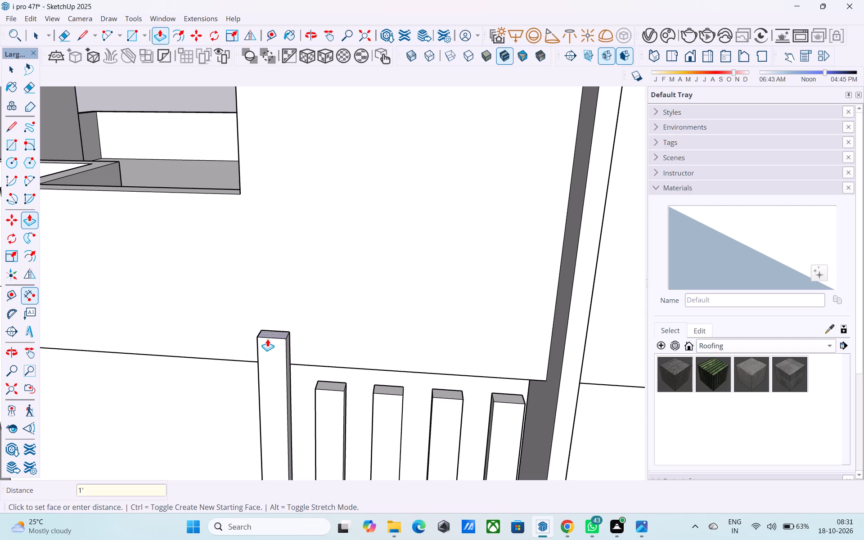
Push/Pull the top face of the adjacent second upper slat up about 1' to match the first slat's height.
{"action": "middle_click_drag", "start_coordinate": [333, 366], "coordinate": [328, 377]}
{"action": "scroll", "coordinate": [323, 405], "scroll_direction": "up", "scroll_amount": 4}
{"action": "key", "text": "space"}
{"action": "left_click", "coordinate": [328, 382]}
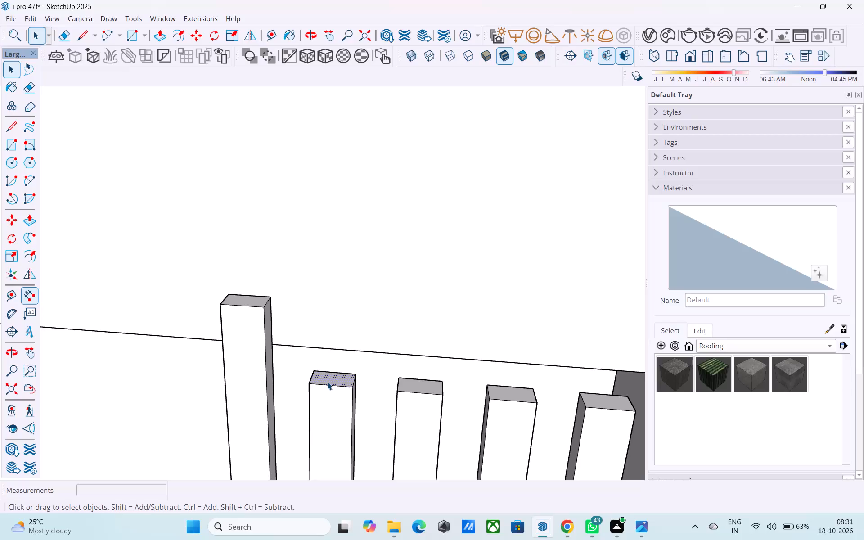
{"action": "key", "text": "p"}
{"action": "double_click", "coordinate": [328, 382]}
{"action": "double_click", "coordinate": [328, 376]}
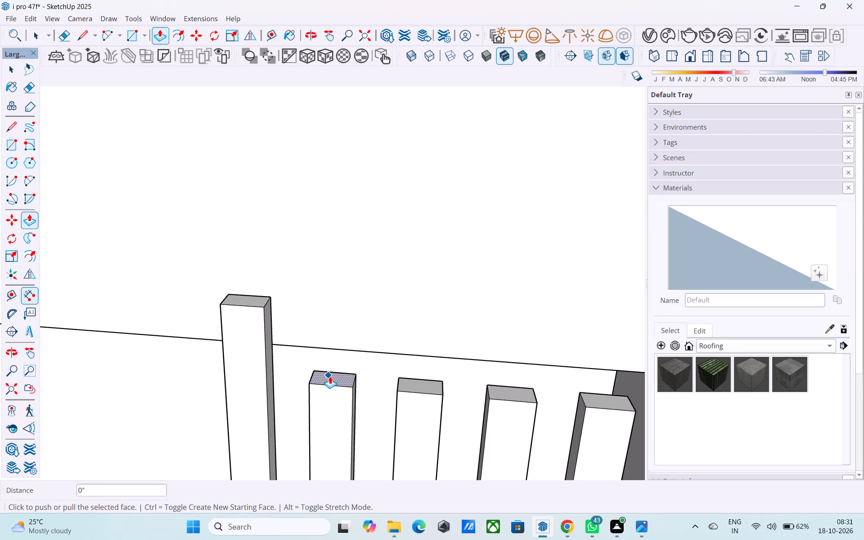
{"action": "left_click", "coordinate": [330, 376]}
{"action": "left_click", "coordinate": [255, 304]}
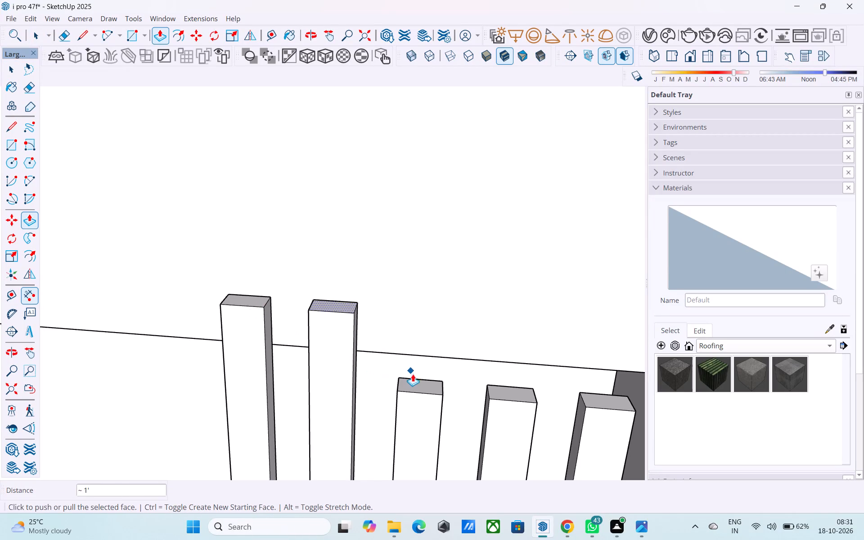
Push/Pull the top face of the third upper slat up by the same 1' as the adjacent slats.
{"action": "double_click", "coordinate": [413, 382]}
{"action": "key", "text": "ctrl+z"}
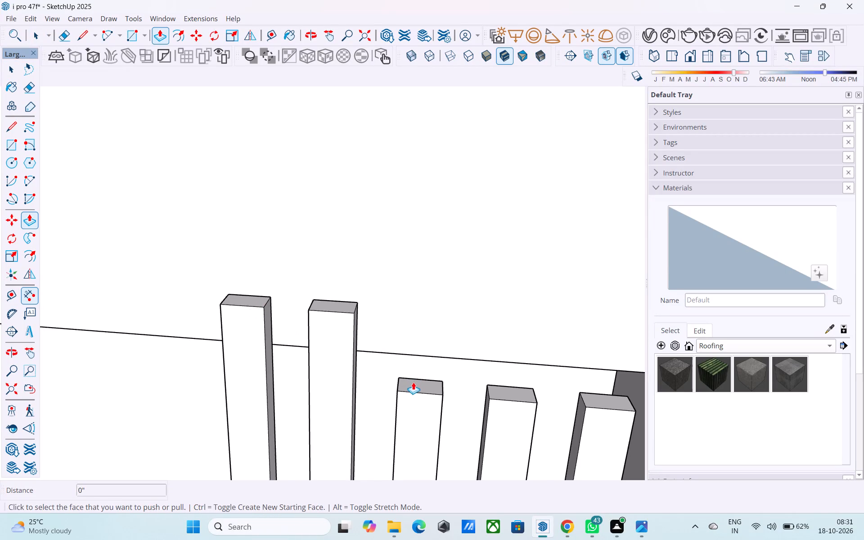
{"action": "scroll", "coordinate": [413, 382], "scroll_direction": "up", "scroll_amount": 5}
{"action": "key", "text": "space"}
{"action": "left_click", "coordinate": [412, 382]}
{"action": "key", "text": "p"}
{"action": "double_click", "coordinate": [412, 382]}
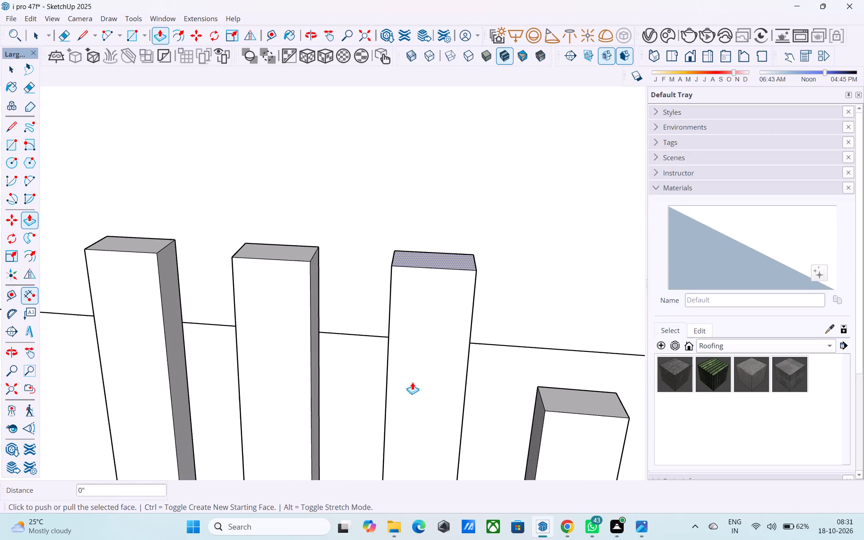
{"action": "middle_click_drag", "start_coordinate": [409, 382], "coordinate": [436, 321]}
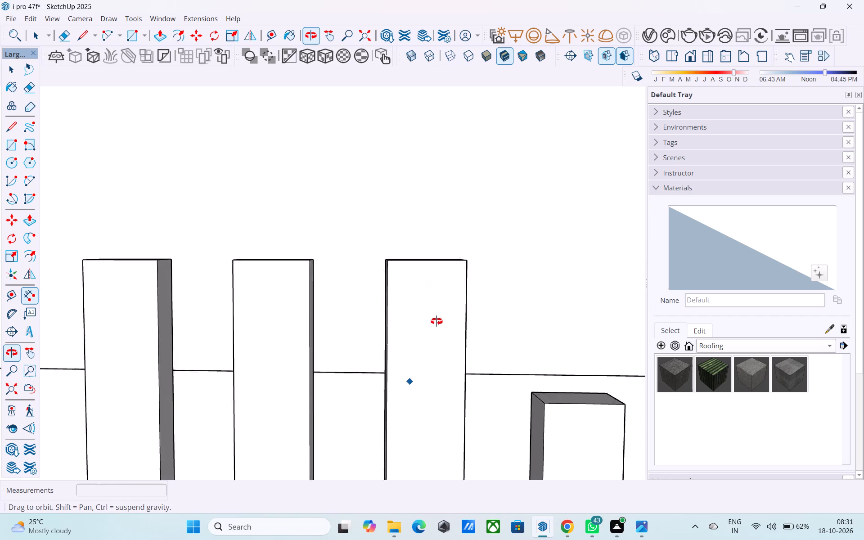
{"action": "middle_click_drag", "start_coordinate": [436, 321], "coordinate": [423, 449]}
{"action": "left_click", "coordinate": [424, 279]}
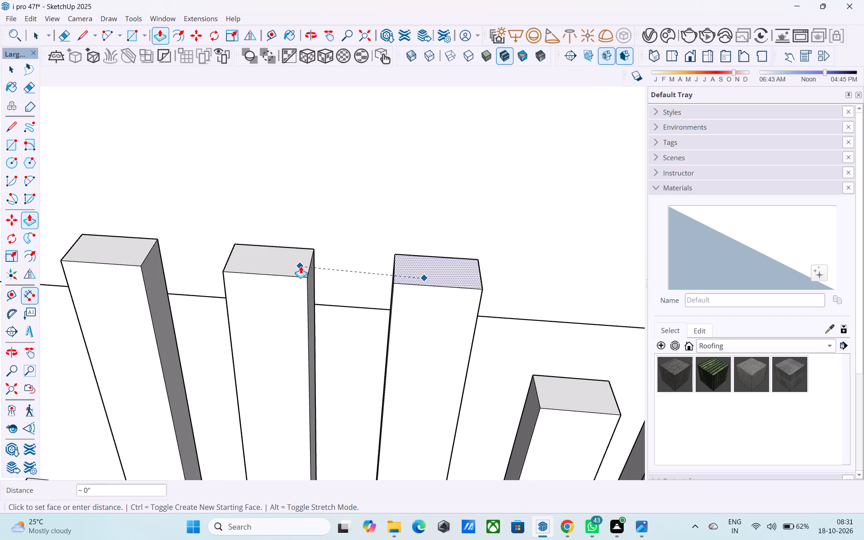
{"action": "key", "text": "space"}
Push/Pull the top faces of the fourth and fifth upper slats up about 1' to match the neighbouring slats' height.
{"action": "scroll", "coordinate": [301, 267], "scroll_direction": "down", "scroll_amount": 4}
{"action": "left_click", "coordinate": [502, 350]}
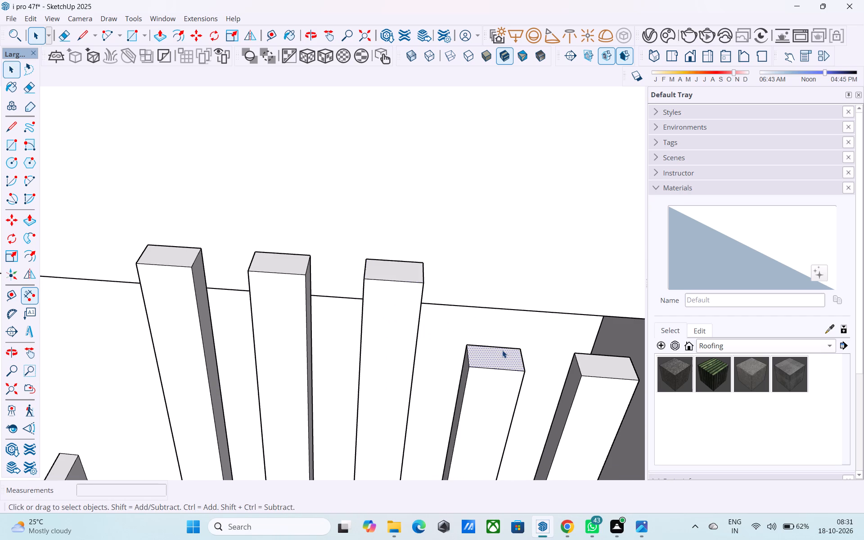
{"action": "key", "text": "p"}
{"action": "double_click", "coordinate": [502, 350]}
{"action": "double_click", "coordinate": [499, 351]}
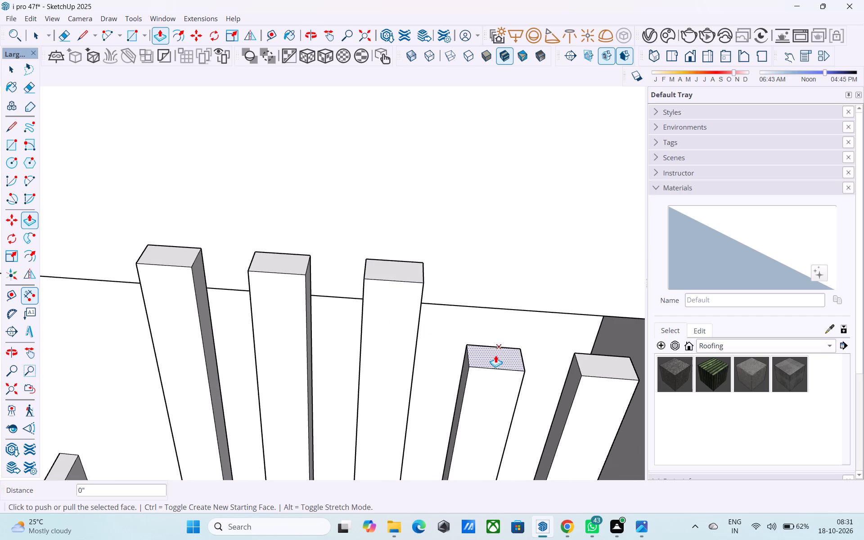
{"action": "left_click", "coordinate": [490, 358]}
{"action": "left_click", "coordinate": [411, 280]}
{"action": "key", "text": "space"}
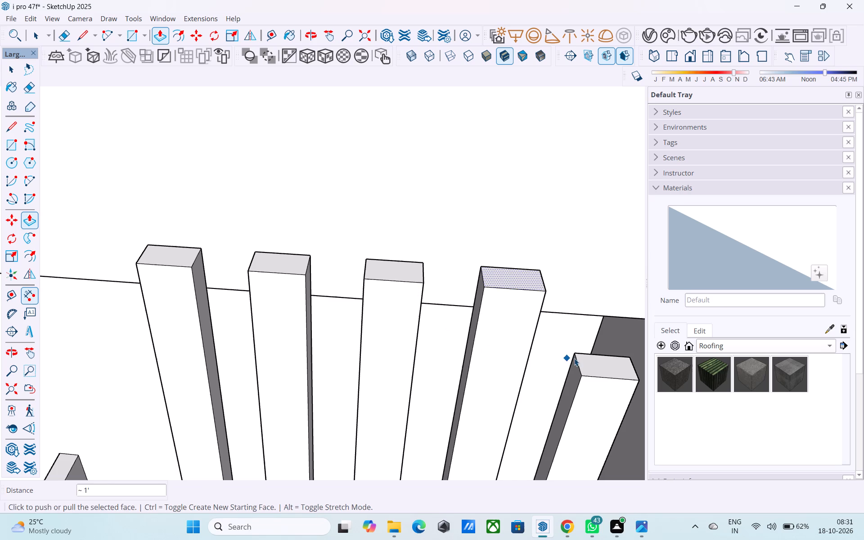
{"action": "left_click", "coordinate": [593, 365]}
{"action": "key", "text": "p"}
{"action": "left_click", "coordinate": [593, 365]}
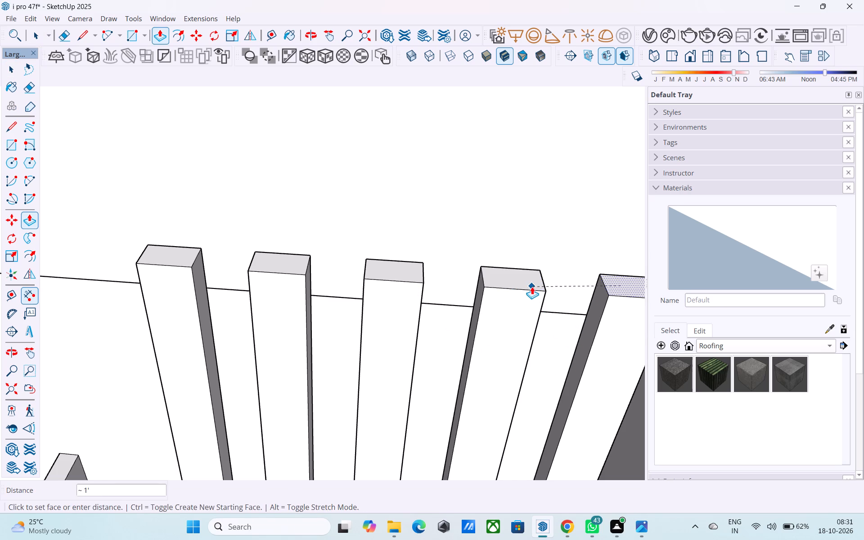
{"action": "left_click", "coordinate": [532, 287]}
Level the top faces of the first and second upper slats with their neighbouring slats using Push/Pull.
{"action": "scroll", "coordinate": [368, 292], "scroll_direction": "down", "scroll_amount": 5}
{"action": "scroll", "coordinate": [268, 289], "scroll_direction": "up", "scroll_amount": 2}
{"action": "key", "text": "space"}
{"action": "left_click", "coordinate": [241, 270]}
{"action": "key", "text": "p"}
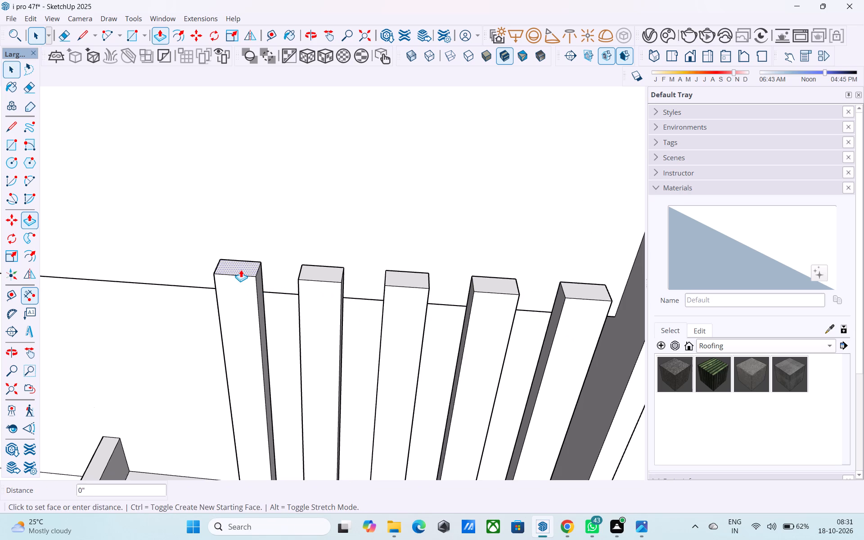
{"action": "left_click", "coordinate": [241, 270]}
{"action": "left_click", "coordinate": [324, 273]}
{"action": "key", "text": "space"}
{"action": "left_click", "coordinate": [324, 273]}
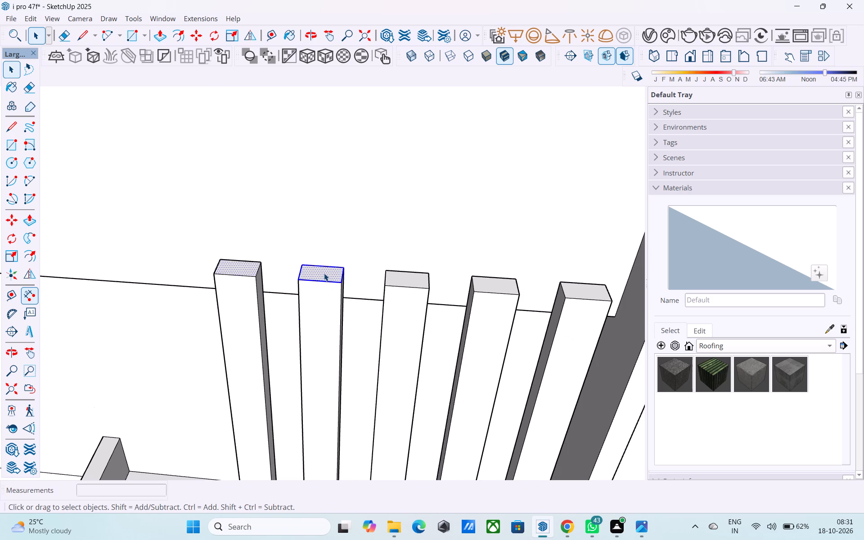
{"action": "key", "text": "p"}
{"action": "left_click", "coordinate": [324, 273]}
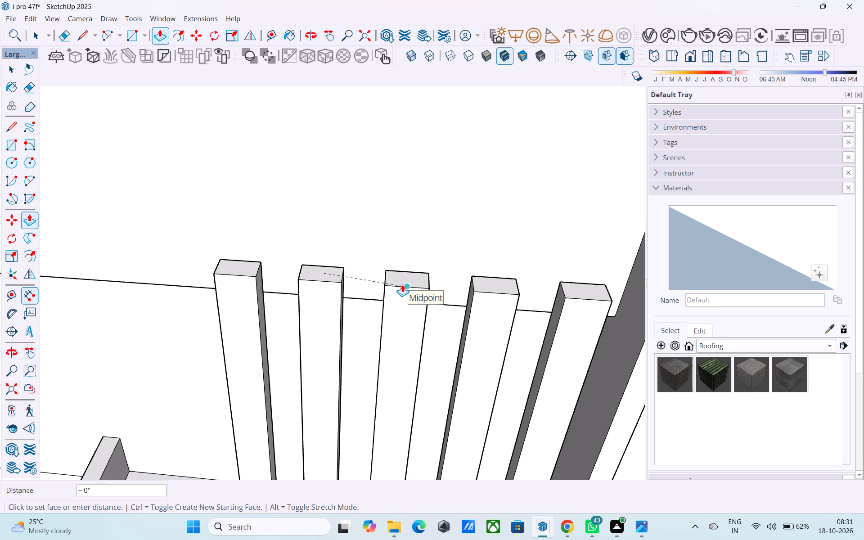
{"action": "left_click", "coordinate": [402, 284]}
{"action": "key", "text": "space"}
Push/Pull the top face of the lower balcony slat nearest the post up by 1'.
{"action": "scroll", "coordinate": [267, 265], "scroll_direction": "down", "scroll_amount": 10}
{"action": "middle_click_drag", "start_coordinate": [268, 315], "coordinate": [246, 248]}
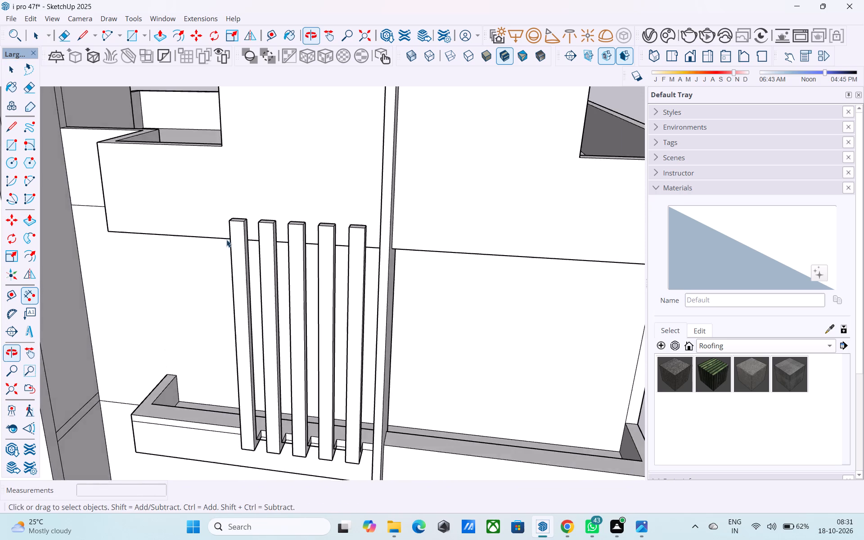
{"action": "scroll", "coordinate": [184, 231], "scroll_direction": "down", "scroll_amount": 9}
{"action": "scroll", "coordinate": [289, 342], "scroll_direction": "up", "scroll_amount": 15}
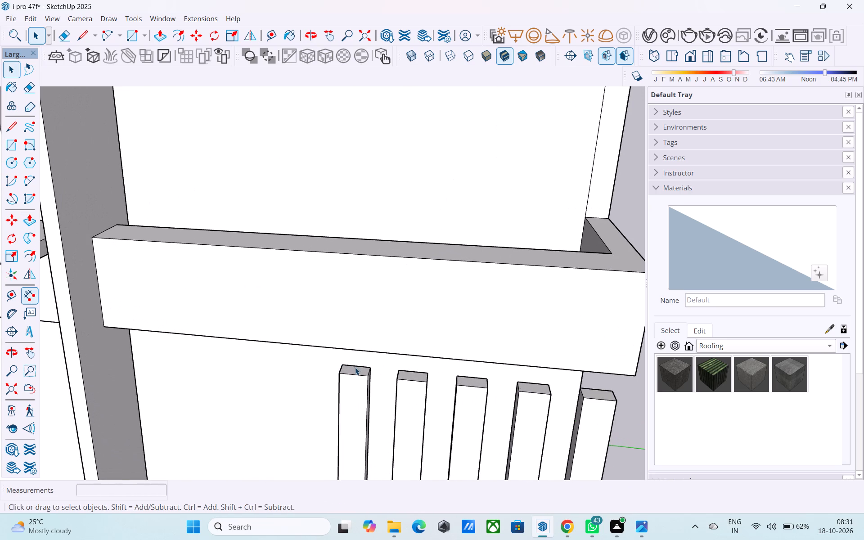
{"action": "left_click", "coordinate": [357, 371]}
{"action": "key", "text": "p"}
{"action": "left_click", "coordinate": [357, 371]}
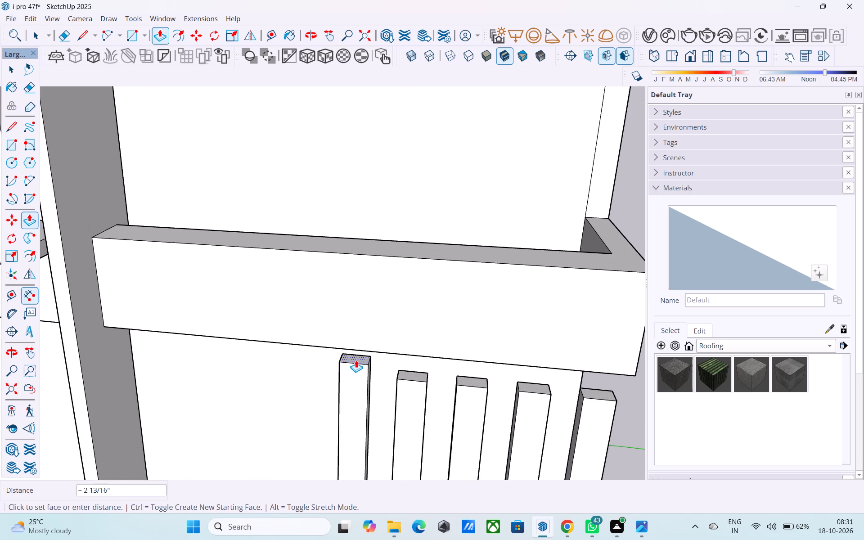
{"action": "type", "text": "1'"}
{"action": "key", "text": "Return"}
{"action": "key", "text": "space"}
Push/Pull the top faces of the second and third lower slats up by the same 1'.
{"action": "scroll", "coordinate": [402, 372], "scroll_direction": "up", "scroll_amount": 2}
{"action": "middle_click_drag", "start_coordinate": [403, 373], "coordinate": [406, 392]}
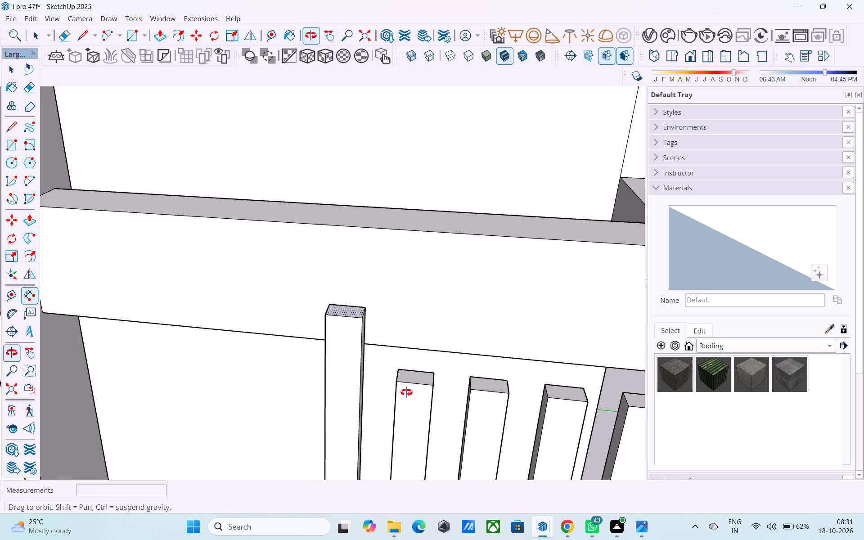
{"action": "middle_click_drag", "start_coordinate": [406, 392], "coordinate": [407, 393]}
{"action": "left_click", "coordinate": [423, 381]}
{"action": "key", "text": "p"}
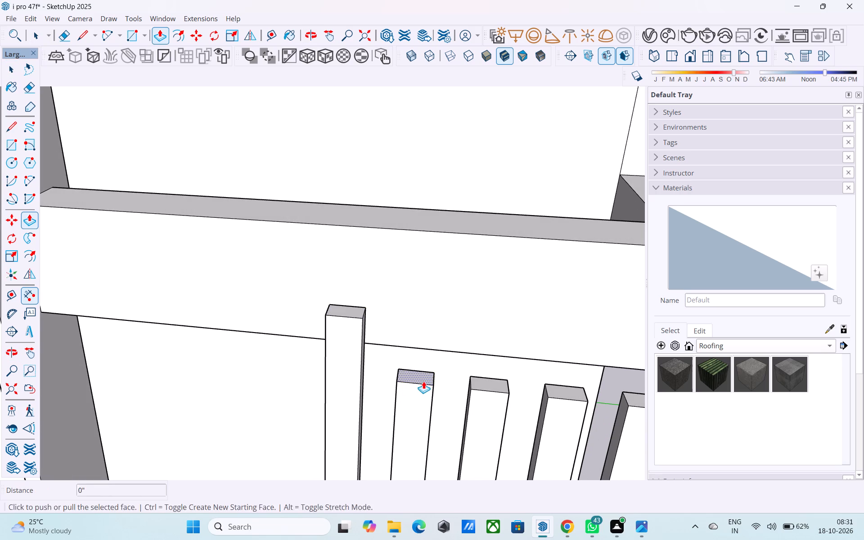
{"action": "double_click", "coordinate": [423, 381]}
{"action": "key", "text": "space"}
{"action": "left_click", "coordinate": [491, 383]}
{"action": "key", "text": "p"}
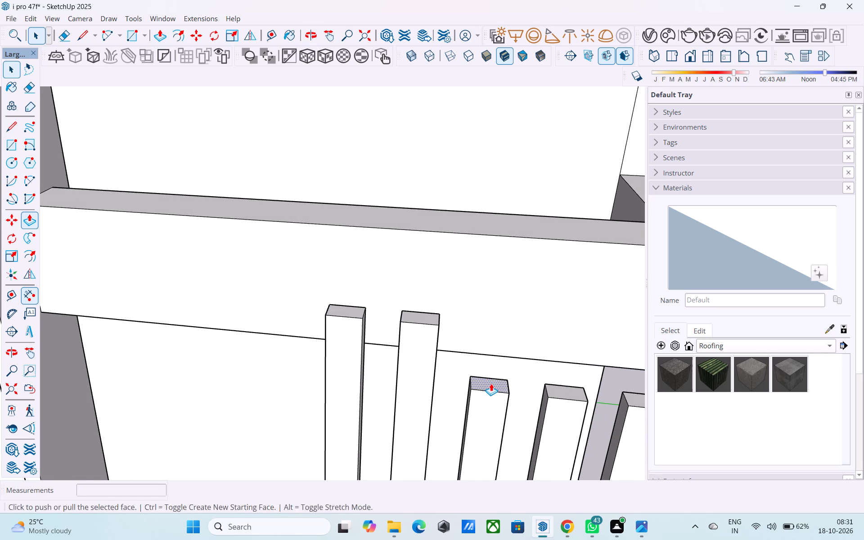
{"action": "double_click", "coordinate": [491, 383]}
{"action": "key", "text": "space"}
Push/Pull the top faces of the fourth and fifth lower slats up by the same 1'.
{"action": "left_click", "coordinate": [549, 391]}
{"action": "key", "text": "p"}
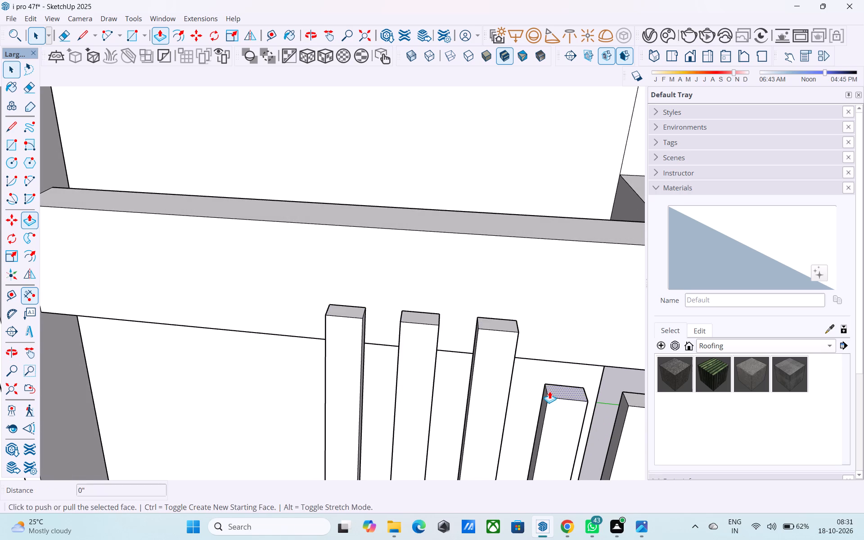
{"action": "double_click", "coordinate": [549, 391]}
{"action": "scroll", "coordinate": [363, 377], "scroll_direction": "down", "scroll_amount": 3}
{"action": "scroll", "coordinate": [338, 382], "scroll_direction": "up", "scroll_amount": 1}
{"action": "scroll", "coordinate": [332, 382], "scroll_direction": "down", "scroll_amount": 1}
{"action": "scroll", "coordinate": [537, 399], "scroll_direction": "up", "scroll_amount": 3}
{"action": "key", "text": "space"}
{"action": "left_click", "coordinate": [585, 394]}
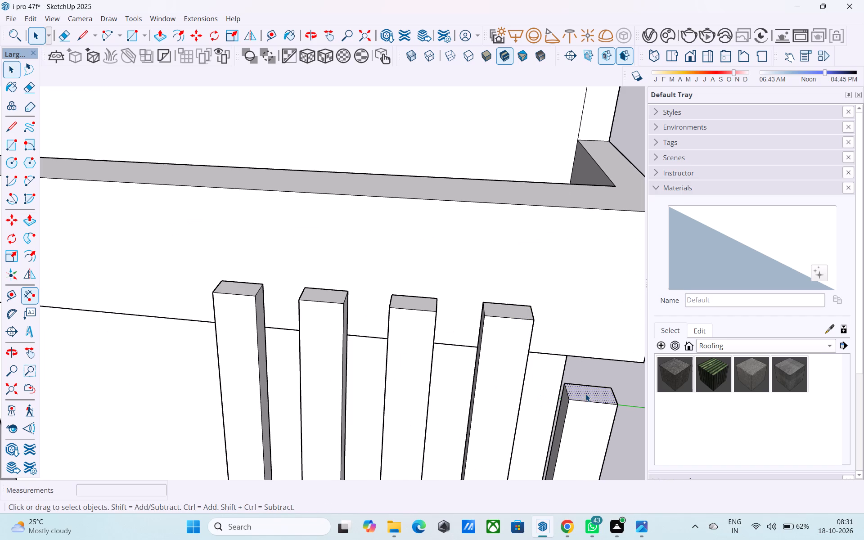
{"action": "key", "text": "p"}
{"action": "double_click", "coordinate": [585, 394]}
{"action": "scroll", "coordinate": [586, 393], "scroll_direction": "down", "scroll_amount": 11}
{"action": "key", "text": "space"}
Examine the upper and lower slat groups against the balconies and parapet from several angles.
{"action": "scroll", "coordinate": [585, 393], "scroll_direction": "up", "scroll_amount": 1}
{"action": "scroll", "coordinate": [585, 393], "scroll_direction": "down", "scroll_amount": 7}
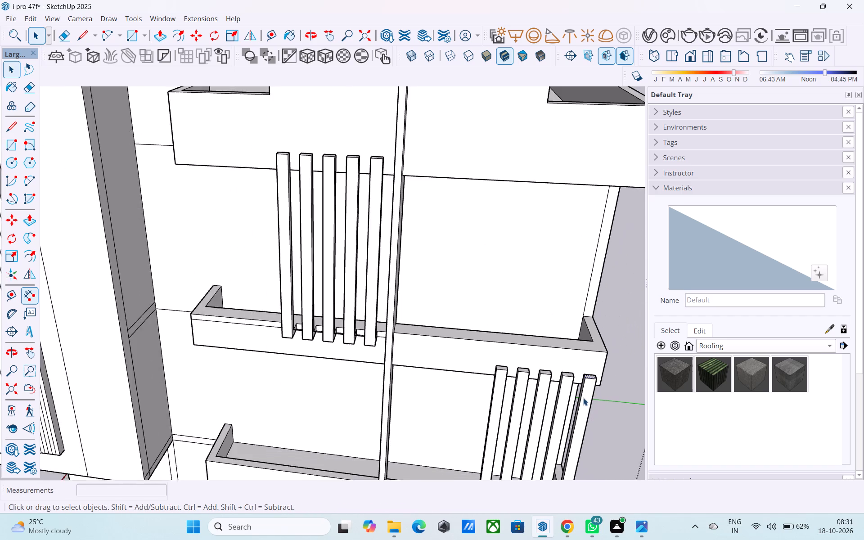
{"action": "scroll", "coordinate": [583, 398], "scroll_direction": "down", "scroll_amount": 6}
{"action": "middle_click_drag", "start_coordinate": [403, 432], "coordinate": [570, 385]}
{"action": "middle_click_drag", "start_coordinate": [572, 295], "coordinate": [472, 401], "text": "shift"}
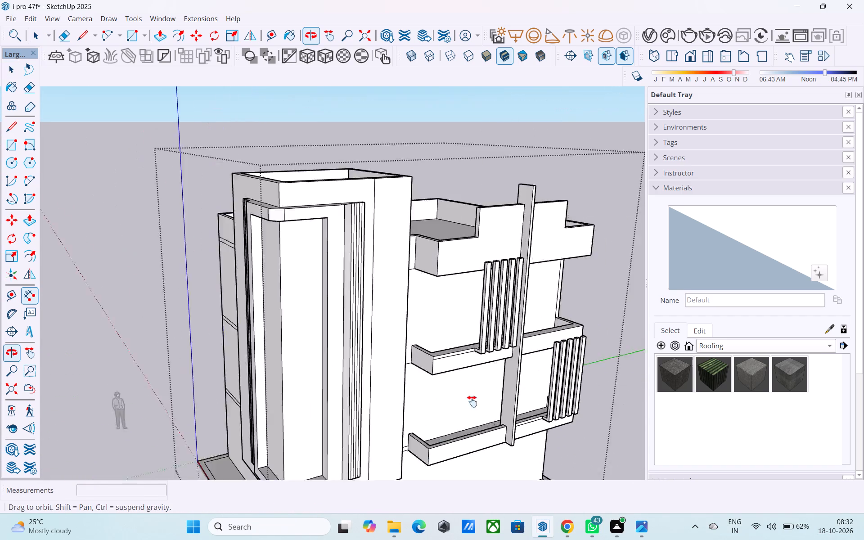
{"action": "middle_click_drag", "start_coordinate": [472, 401], "coordinate": [439, 428], "text": "shift"}
{"action": "scroll", "coordinate": [432, 373], "scroll_direction": "up", "scroll_amount": 7}
{"action": "middle_click_drag", "start_coordinate": [422, 403], "coordinate": [410, 435], "text": "shift"}
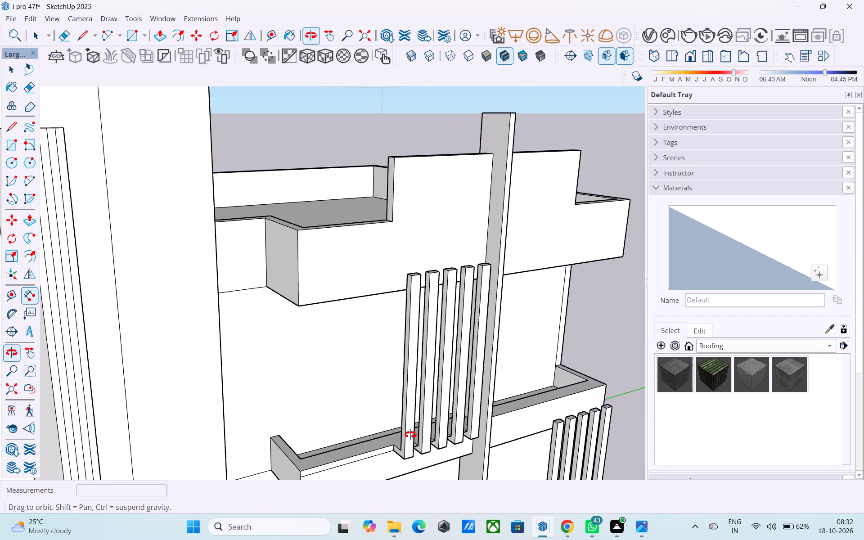
{"action": "middle_click_drag", "start_coordinate": [410, 435], "coordinate": [410, 434], "text": "shift"}
{"action": "middle_click_drag", "start_coordinate": [410, 434], "coordinate": [396, 458]}
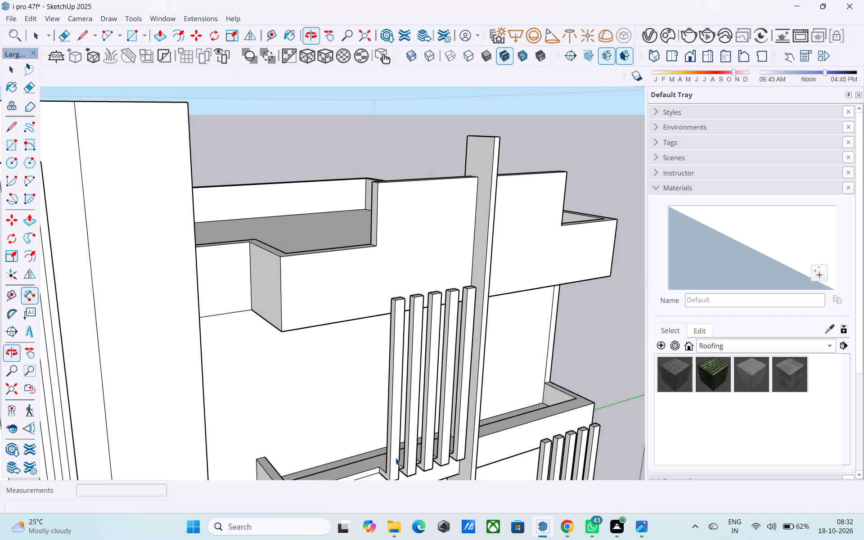
{"action": "middle_click_drag", "start_coordinate": [394, 458], "coordinate": [371, 454], "text": "shift"}
{"action": "scroll", "coordinate": [383, 411], "scroll_direction": "up", "scroll_amount": 3}
{"action": "middle_click_drag", "start_coordinate": [388, 396], "coordinate": [376, 436], "text": "shift"}
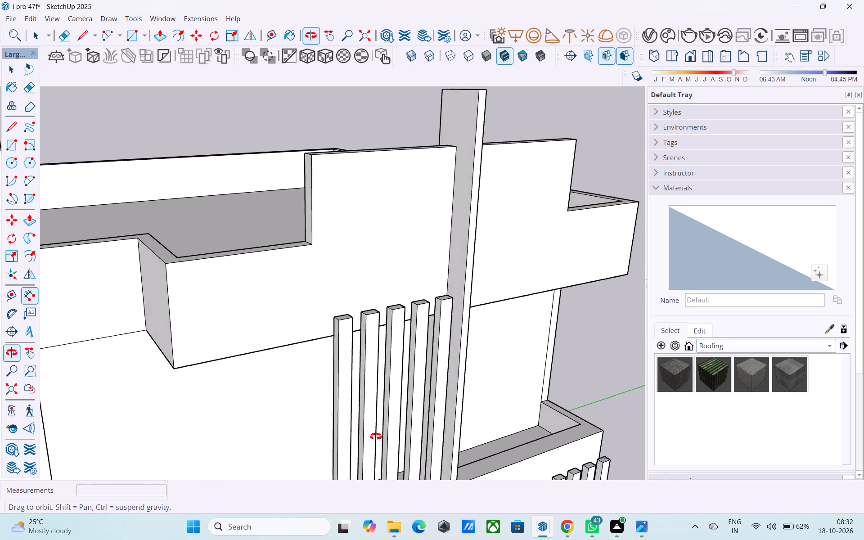
{"action": "middle_click_drag", "start_coordinate": [376, 436], "coordinate": [487, 385], "text": "shift"}
Copy the building-side top edges of the five upper balcony slats 4" straight down their inner faces.
{"action": "scroll", "coordinate": [426, 346], "scroll_direction": "up", "scroll_amount": 7}
{"action": "middle_click_drag", "start_coordinate": [391, 342], "coordinate": [517, 331]}
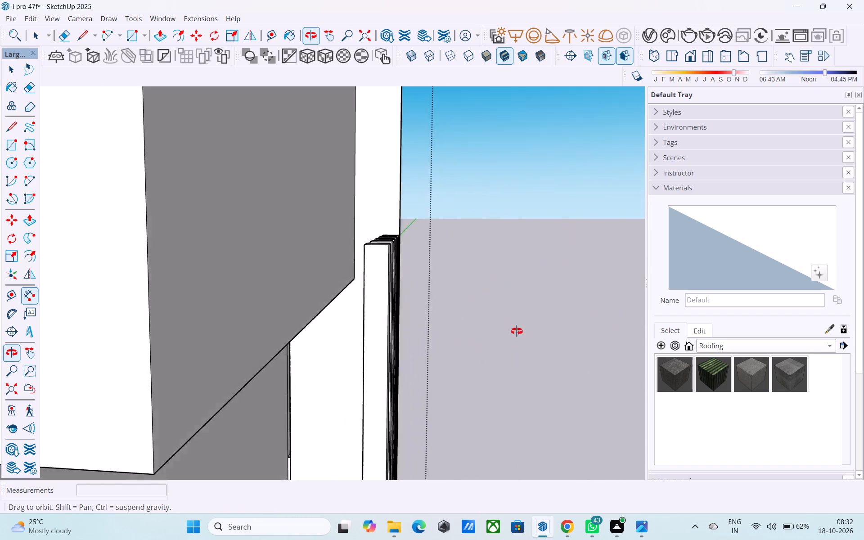
{"action": "middle_click_drag", "start_coordinate": [517, 331], "coordinate": [534, 322]}
{"action": "scroll", "coordinate": [418, 262], "scroll_direction": "up", "scroll_amount": 4}
{"action": "scroll", "coordinate": [404, 268], "scroll_direction": "down", "scroll_amount": 4}
{"action": "middle_click_drag", "start_coordinate": [412, 286], "coordinate": [415, 290]}
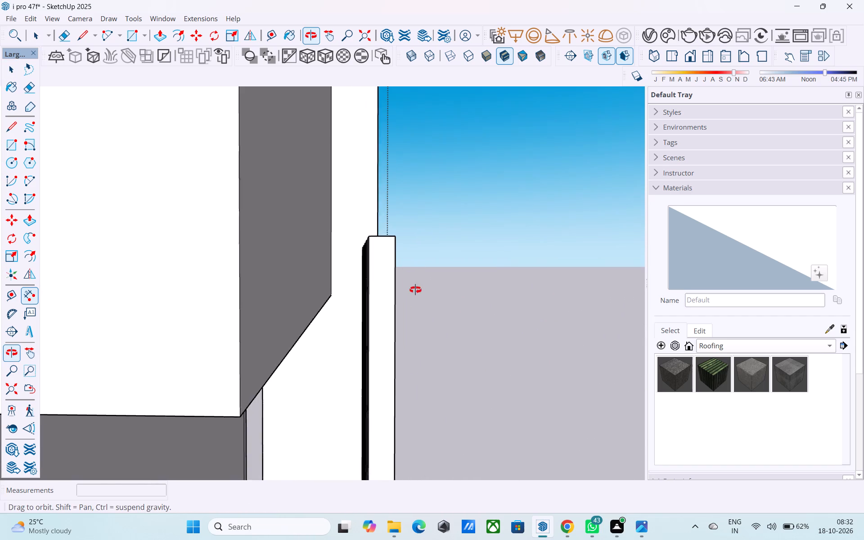
{"action": "middle_click_drag", "start_coordinate": [415, 290], "coordinate": [428, 342]}
{"action": "middle_click_drag", "start_coordinate": [376, 288], "coordinate": [373, 356]}
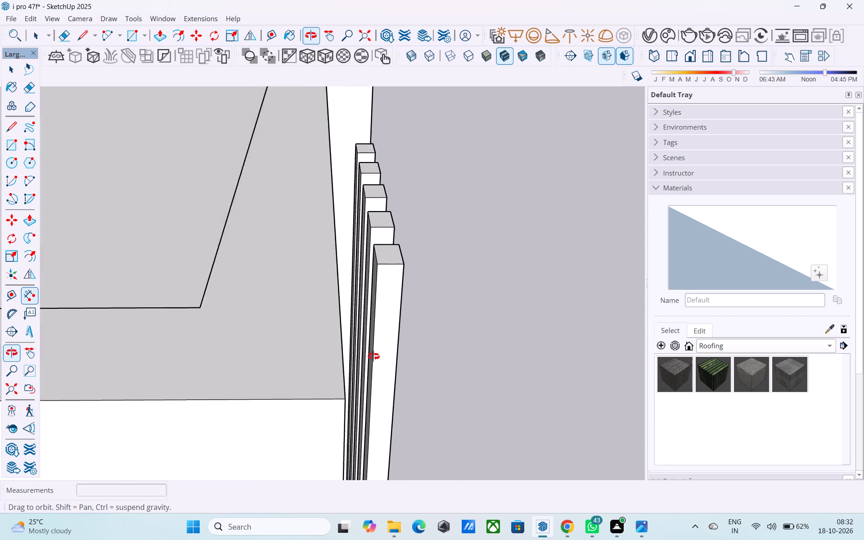
{"action": "middle_click_drag", "start_coordinate": [373, 356], "coordinate": [378, 364]}
{"action": "left_click", "coordinate": [377, 256]}
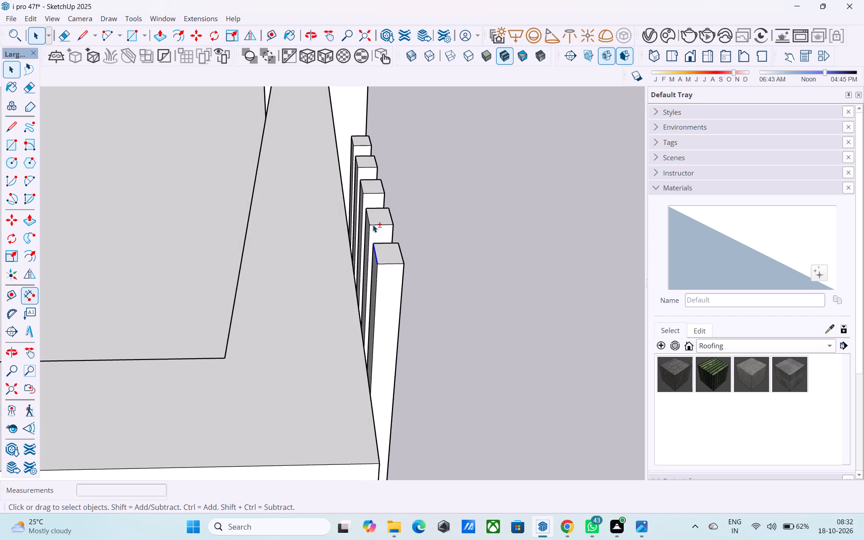
{"action": "middle_click_drag", "start_coordinate": [373, 225], "coordinate": [351, 314], "text": "shift"}
{"action": "scroll", "coordinate": [351, 321], "scroll_direction": "up", "scroll_amount": 3, "text": "shift"}
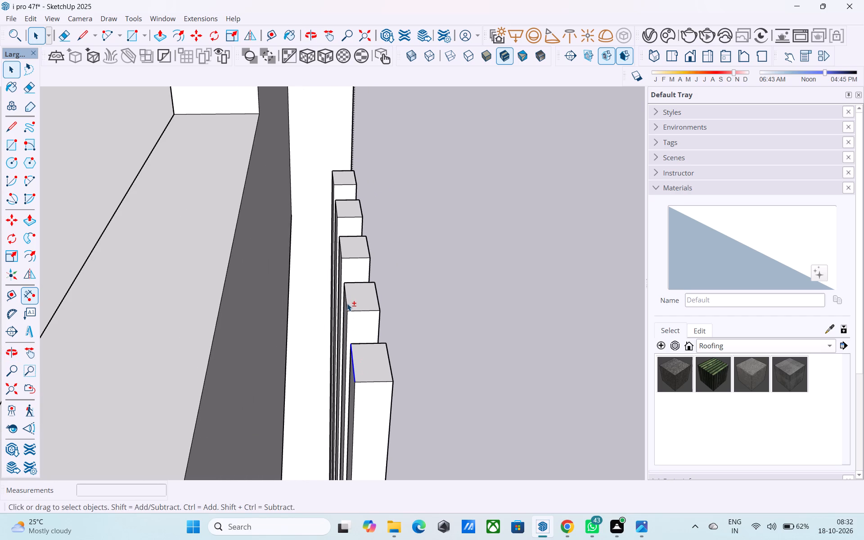
{"action": "left_click", "coordinate": [347, 303], "text": "shift"}
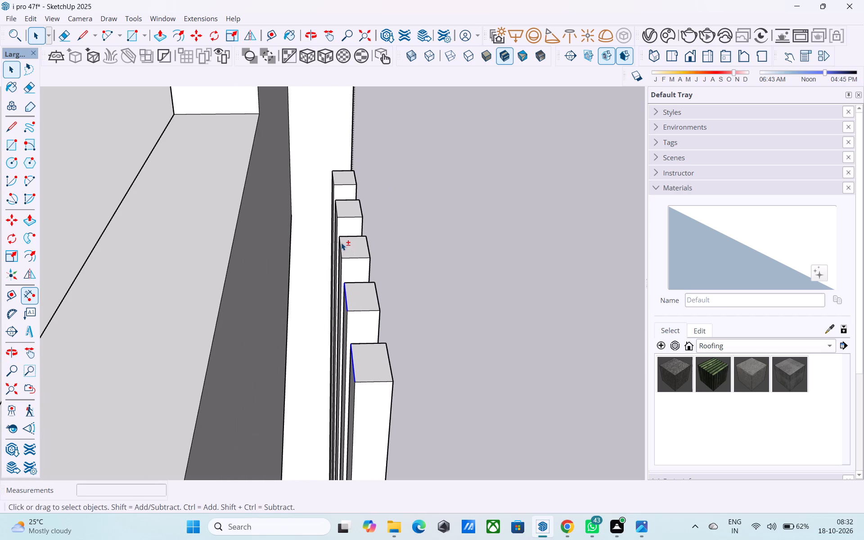
{"action": "left_click", "coordinate": [341, 243], "text": "shift"}
{"action": "middle_click_drag", "start_coordinate": [340, 243], "coordinate": [353, 285], "text": "shift"}
{"action": "scroll", "coordinate": [349, 282], "scroll_direction": "up", "scroll_amount": 7, "text": "shift"}
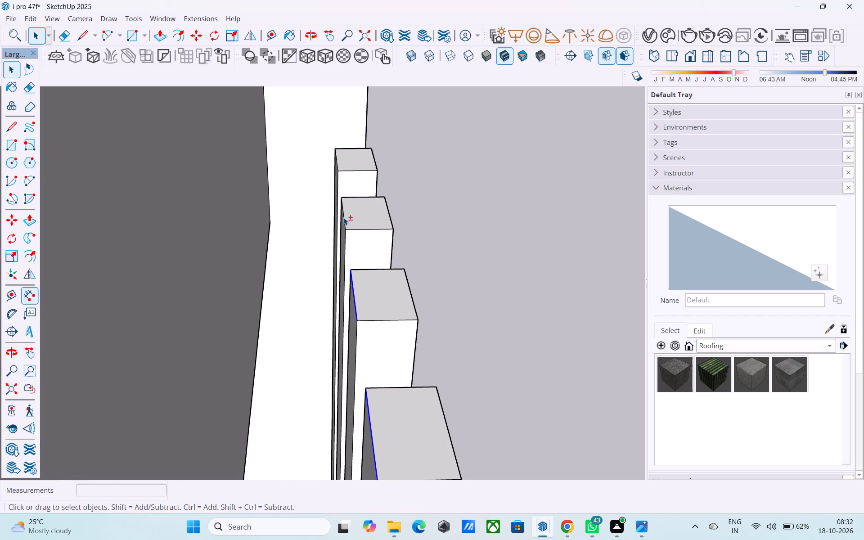
{"action": "left_click", "coordinate": [343, 217], "text": "shift"}
{"action": "middle_click_drag", "start_coordinate": [349, 196], "coordinate": [396, 294], "text": "shift"}
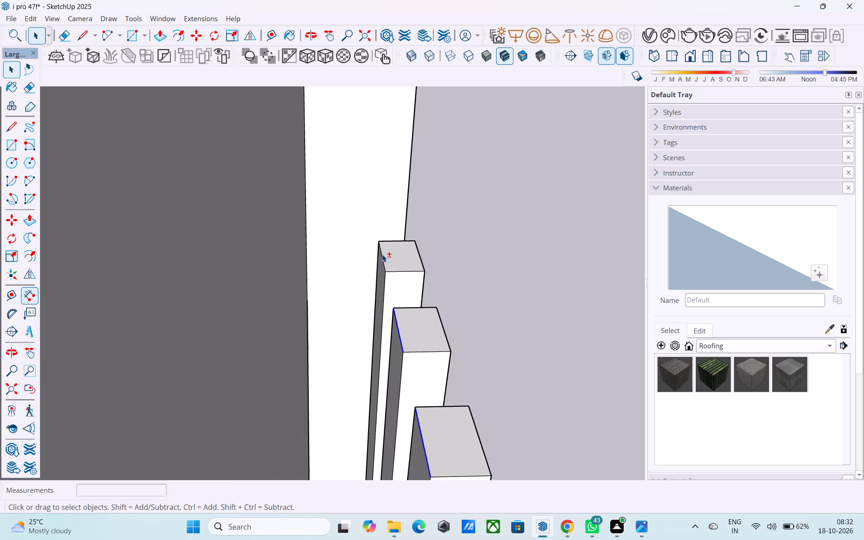
{"action": "left_click", "coordinate": [382, 254], "text": "shift"}
{"action": "scroll", "coordinate": [382, 254], "scroll_direction": "down", "scroll_amount": 11, "text": "shift"}
{"action": "middle_click_drag", "start_coordinate": [396, 254], "coordinate": [231, 239], "text": "shift"}
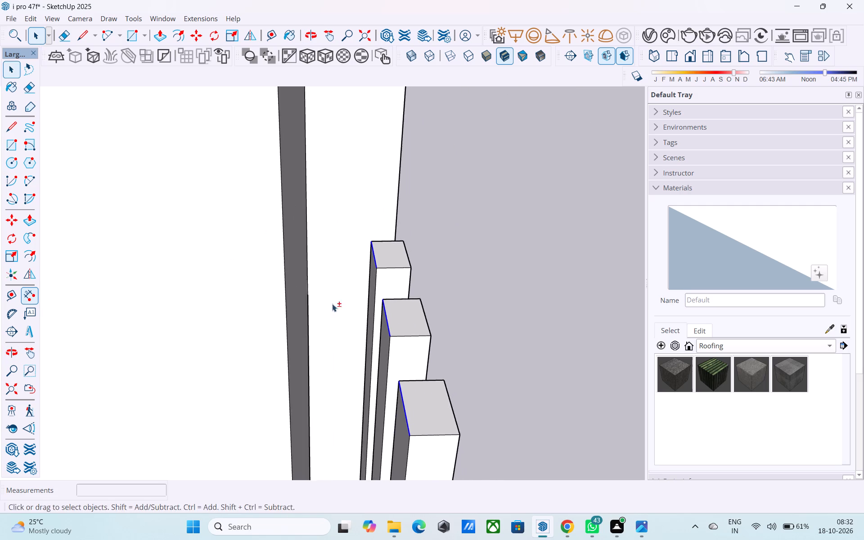
{"action": "scroll", "coordinate": [342, 318], "scroll_direction": "down", "scroll_amount": 2, "text": "shift"}
{"action": "middle_click_drag", "start_coordinate": [341, 323], "coordinate": [242, 194], "text": "shift"}
{"action": "scroll", "coordinate": [248, 199], "scroll_direction": "down", "scroll_amount": 3, "text": "shift"}
{"action": "middle_click_drag", "start_coordinate": [245, 274], "coordinate": [351, 188], "text": "shift"}
{"action": "middle_click_drag", "start_coordinate": [333, 247], "coordinate": [343, 234], "text": "shift"}
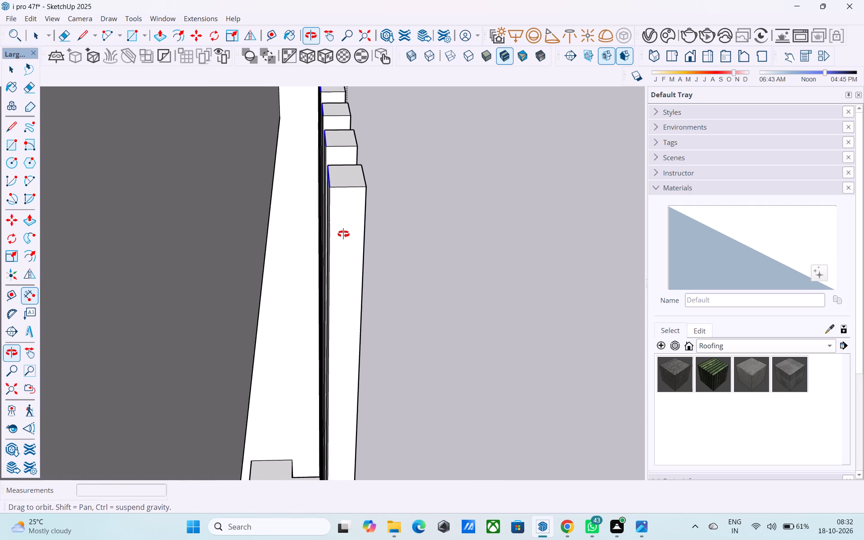
{"action": "middle_click_drag", "start_coordinate": [343, 234], "coordinate": [360, 245], "text": "shift"}
{"action": "key", "text": "m"}
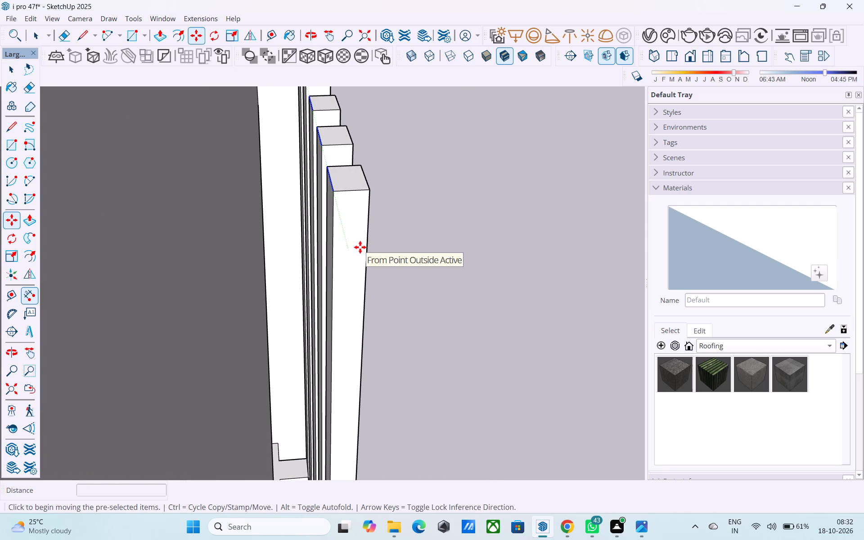
{"action": "left_click", "coordinate": [333, 193]}
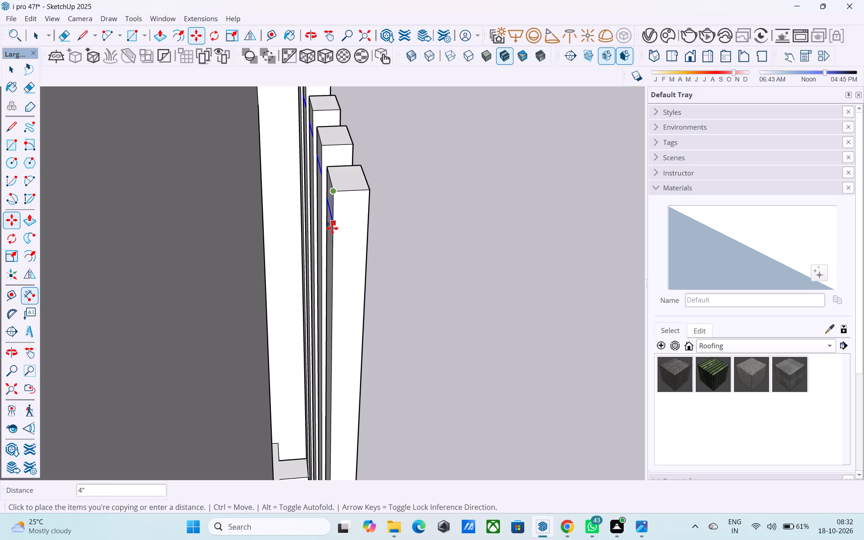
{"action": "left_click", "coordinate": [333, 228]}
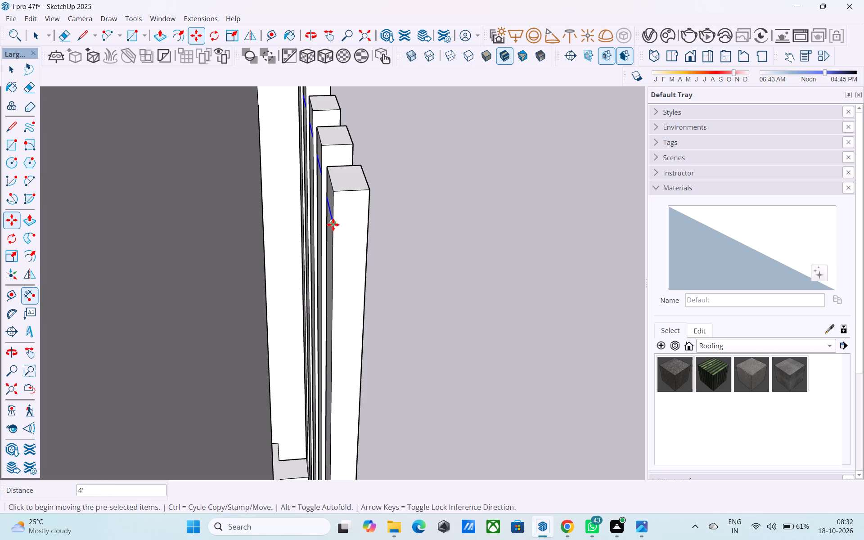
Push/Pull the small top face on the inner side of the upper slat farthest from the post by 8" toward the building.
{"action": "key", "text": "space"}
{"action": "left_click", "coordinate": [330, 195]}
{"action": "key", "text": "p"}
{"action": "left_click", "coordinate": [330, 195]}
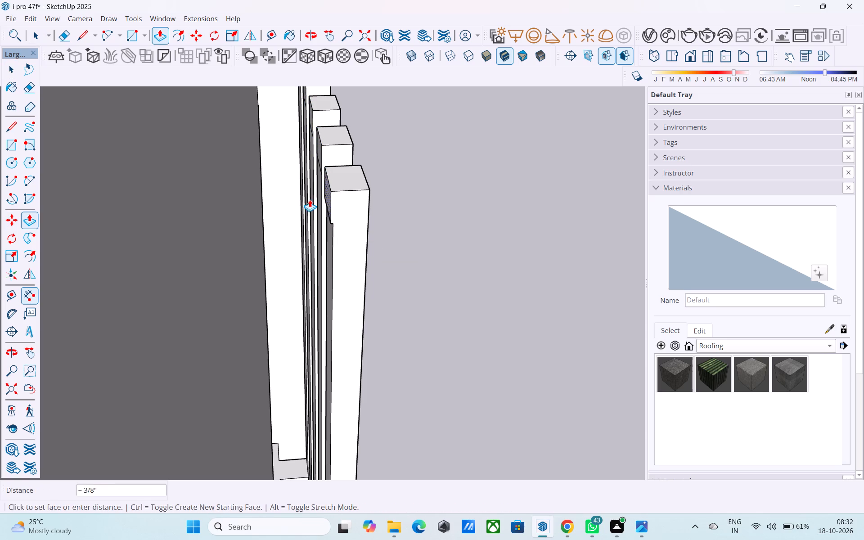
{"action": "middle_click_drag", "start_coordinate": [303, 202], "coordinate": [214, 226]}
{"action": "left_click", "coordinate": [212, 226]}
Push/Pull the matching inner top faces of the second and third upper slats by the same 8" toward the building.
{"action": "middle_click_drag", "start_coordinate": [326, 200], "coordinate": [265, 266], "text": "shift"}
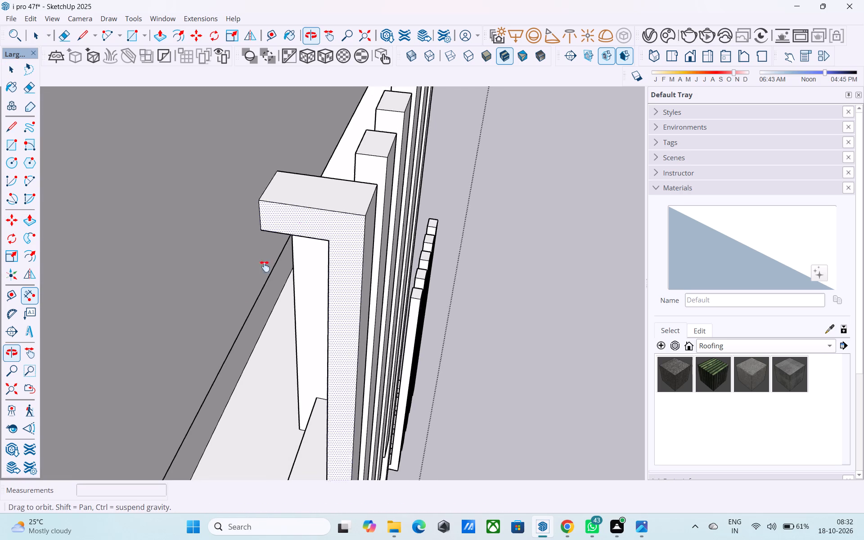
{"action": "middle_click_drag", "start_coordinate": [265, 266], "coordinate": [322, 310], "text": "shift"}
{"action": "scroll", "coordinate": [261, 246], "scroll_direction": "up", "scroll_amount": 5}
{"action": "middle_click_drag", "start_coordinate": [261, 241], "coordinate": [286, 243]}
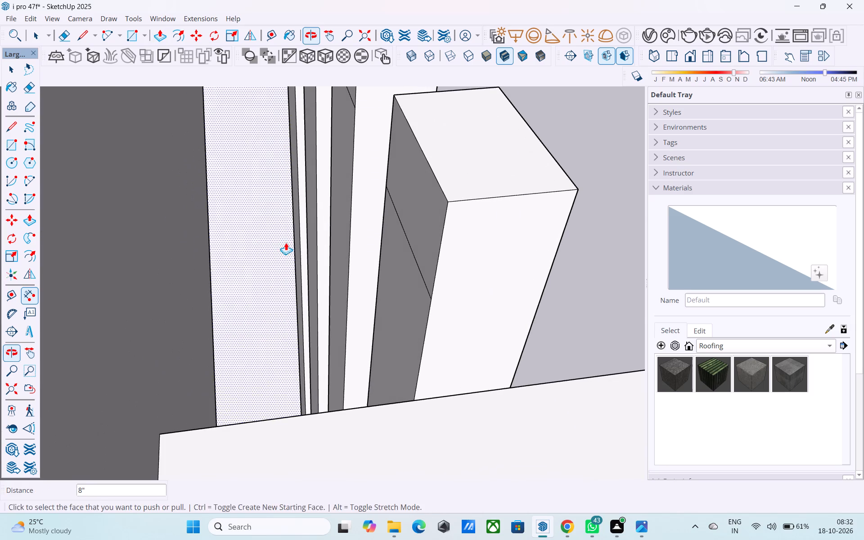
{"action": "key", "text": "space"}
{"action": "left_click", "coordinate": [413, 211]}
{"action": "key", "text": "p"}
{"action": "double_click", "coordinate": [411, 211]}
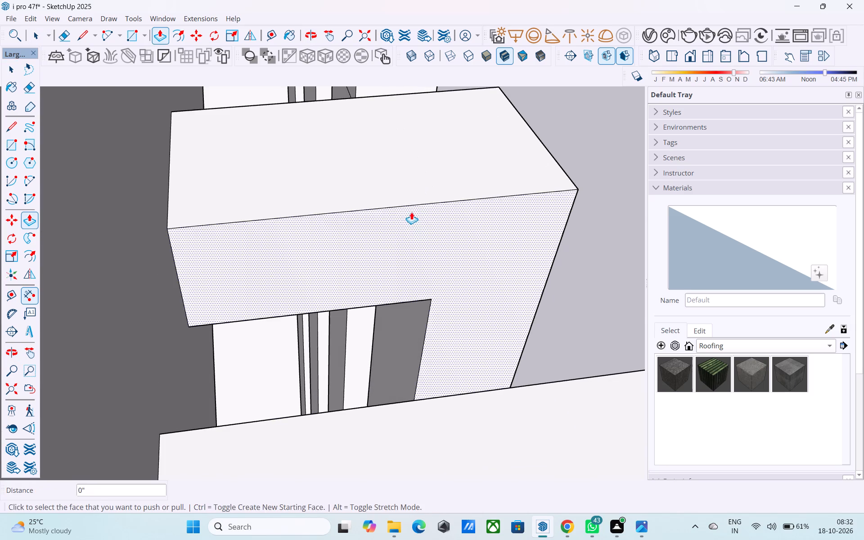
{"action": "key", "text": "space"}
{"action": "middle_click_drag", "start_coordinate": [383, 205], "coordinate": [354, 369], "text": "shift"}
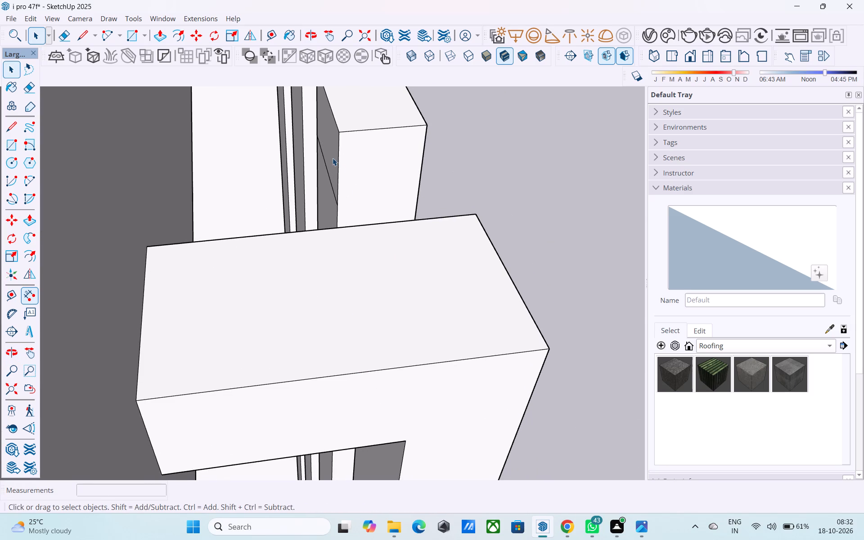
{"action": "left_click", "coordinate": [333, 158]}
{"action": "key", "text": "p"}
{"action": "double_click", "coordinate": [336, 159]}
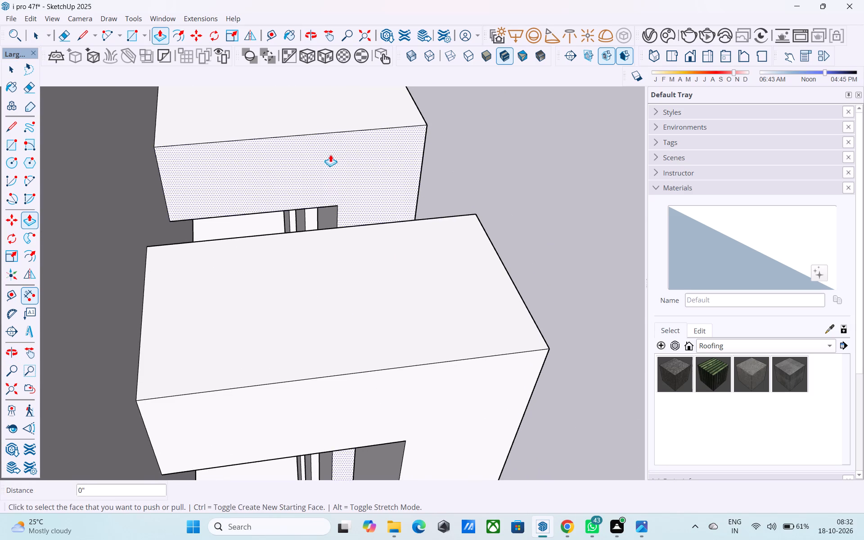
Push/Pull the inner top faces of the last two upper slats beside the post by the same 8" toward the building.
{"action": "scroll", "coordinate": [330, 153], "scroll_direction": "down", "scroll_amount": 1}
{"action": "middle_click_drag", "start_coordinate": [330, 153], "coordinate": [328, 342]}
{"action": "scroll", "coordinate": [297, 189], "scroll_direction": "up", "scroll_amount": 5}
{"action": "double_click", "coordinate": [296, 174]}
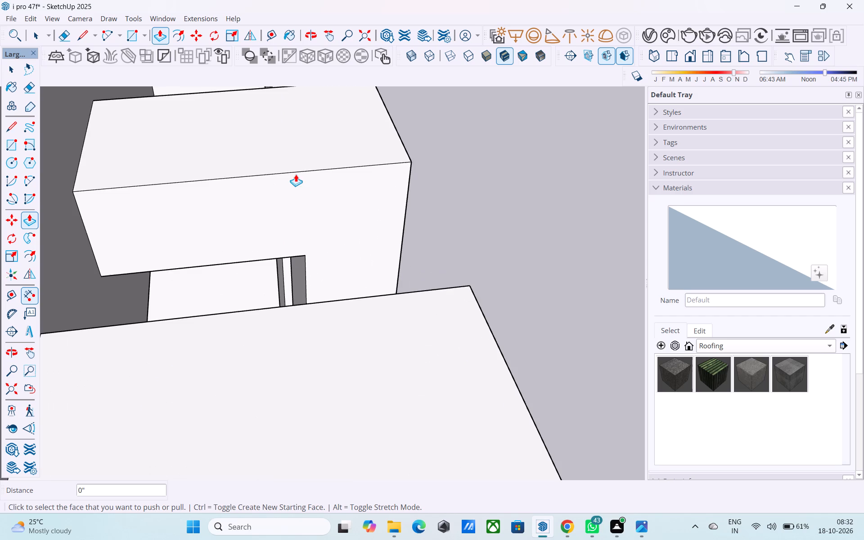
{"action": "middle_click_drag", "start_coordinate": [281, 136], "coordinate": [332, 356], "text": "shift"}
{"action": "double_click", "coordinate": [300, 189]}
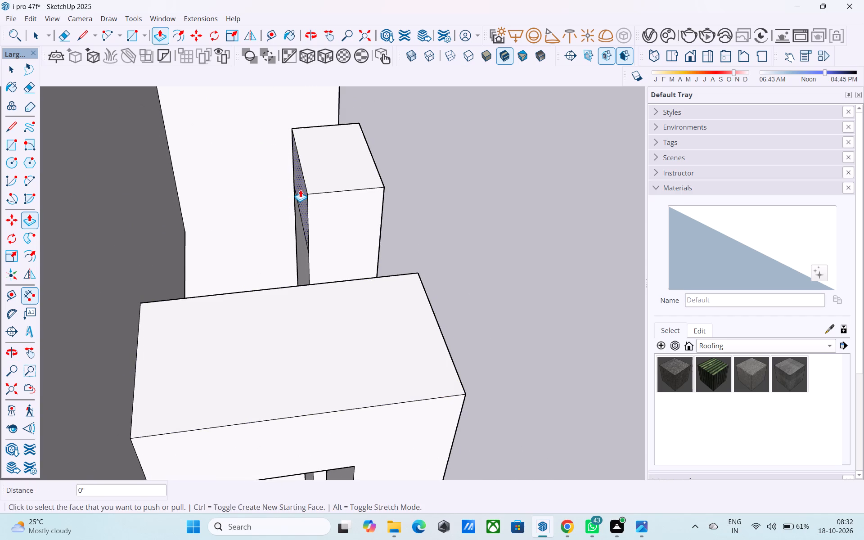
Copy the building-side top edges of the five lower balcony slats straight down their inner faces.
{"action": "middle_click_drag", "start_coordinate": [362, 212], "coordinate": [159, 194]}
{"action": "scroll", "coordinate": [162, 198], "scroll_direction": "down", "scroll_amount": 20}
{"action": "middle_click_drag", "start_coordinate": [362, 310], "coordinate": [329, 285]}
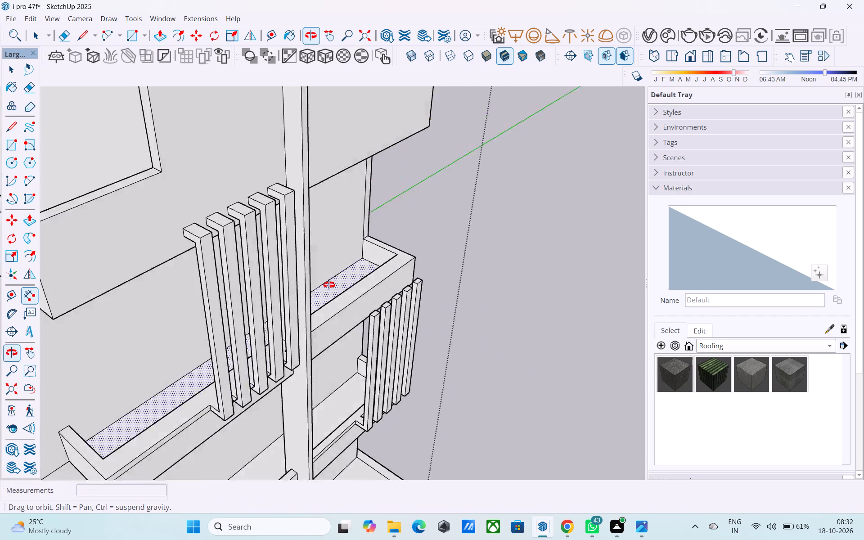
{"action": "middle_click_drag", "start_coordinate": [329, 285], "coordinate": [290, 258]}
{"action": "scroll", "coordinate": [293, 256], "scroll_direction": "down", "scroll_amount": 3}
{"action": "middle_click_drag", "start_coordinate": [290, 263], "coordinate": [386, 253]}
{"action": "scroll", "coordinate": [386, 253], "scroll_direction": "up", "scroll_amount": 3}
{"action": "middle_click_drag", "start_coordinate": [405, 256], "coordinate": [378, 254], "text": "shift"}
{"action": "scroll", "coordinate": [378, 254], "scroll_direction": "up", "scroll_amount": 11}
{"action": "middle_click_drag", "start_coordinate": [378, 254], "coordinate": [384, 244], "text": "shift"}
{"action": "middle_click_drag", "start_coordinate": [382, 241], "coordinate": [391, 337]}
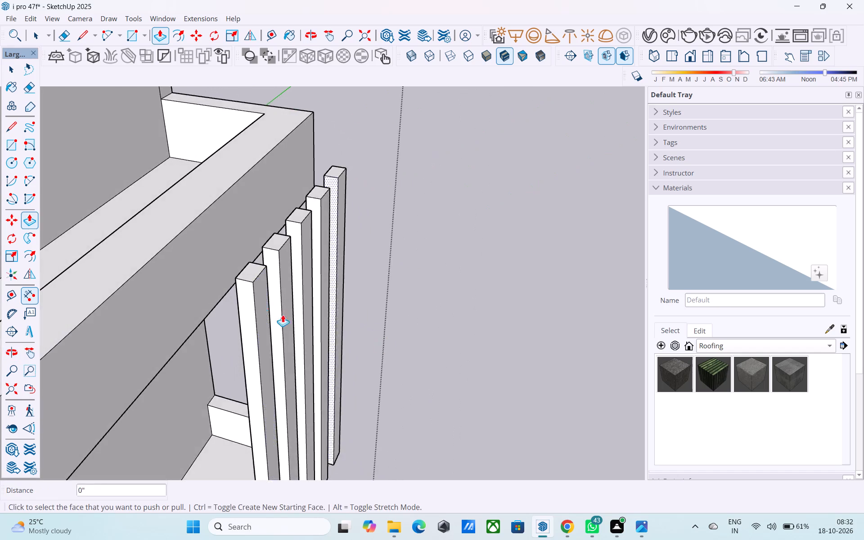
{"action": "scroll", "coordinate": [266, 304], "scroll_direction": "up", "scroll_amount": 8}
{"action": "key", "text": "space"}
{"action": "left_click", "coordinate": [220, 240]}
{"action": "middle_click_drag", "start_coordinate": [219, 243], "coordinate": [232, 319]}
{"action": "left_click", "coordinate": [263, 161], "text": "shift"}
{"action": "middle_click_drag", "start_coordinate": [263, 160], "coordinate": [259, 302], "text": "shift"}
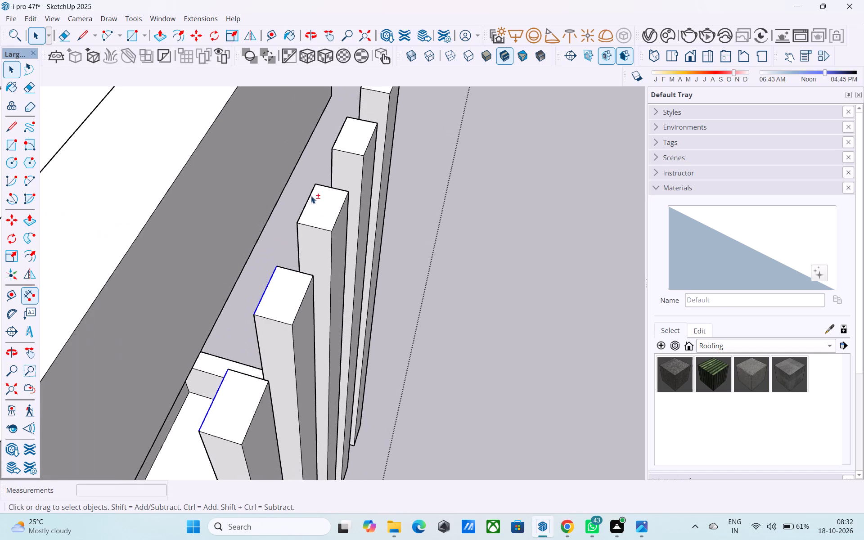
{"action": "left_click", "coordinate": [311, 196], "text": "shift"}
{"action": "middle_click_drag", "start_coordinate": [310, 188], "coordinate": [305, 282], "text": "shift"}
{"action": "left_click", "coordinate": [338, 213], "text": "shift"}
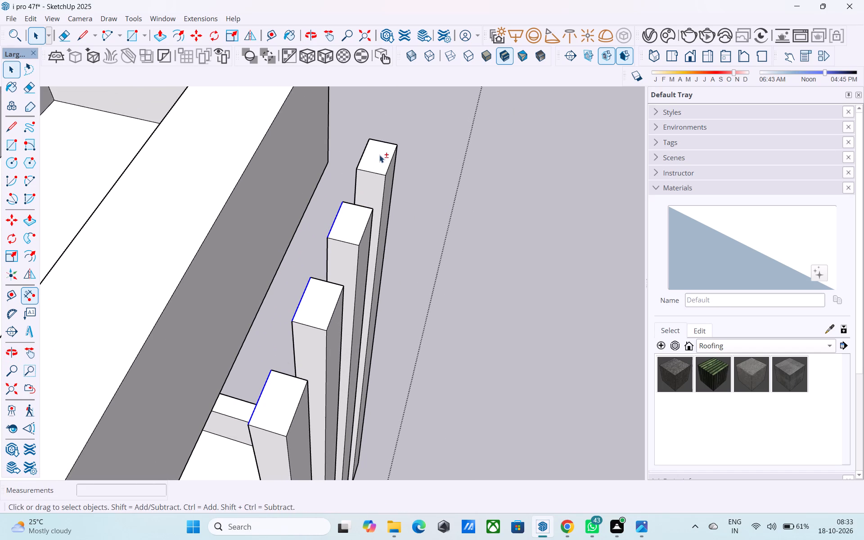
{"action": "left_click", "coordinate": [365, 148], "text": "shift"}
{"action": "middle_click_drag", "start_coordinate": [378, 265], "coordinate": [421, 115], "text": "shift"}
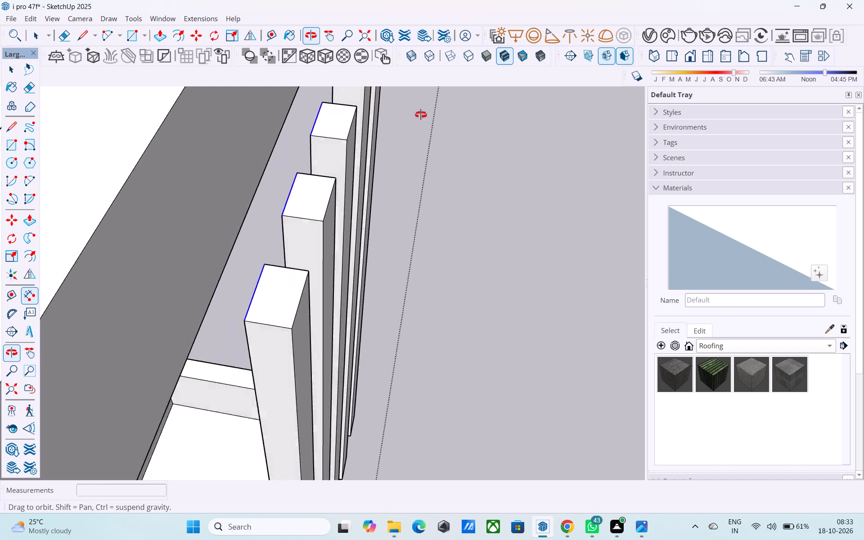
{"action": "middle_click_drag", "start_coordinate": [421, 115], "coordinate": [427, 105], "text": "shift"}
{"action": "scroll", "coordinate": [326, 226], "scroll_direction": "up", "scroll_amount": 3}
{"action": "middle_click_drag", "start_coordinate": [286, 253], "coordinate": [398, 194]}
{"action": "key", "text": "m"}
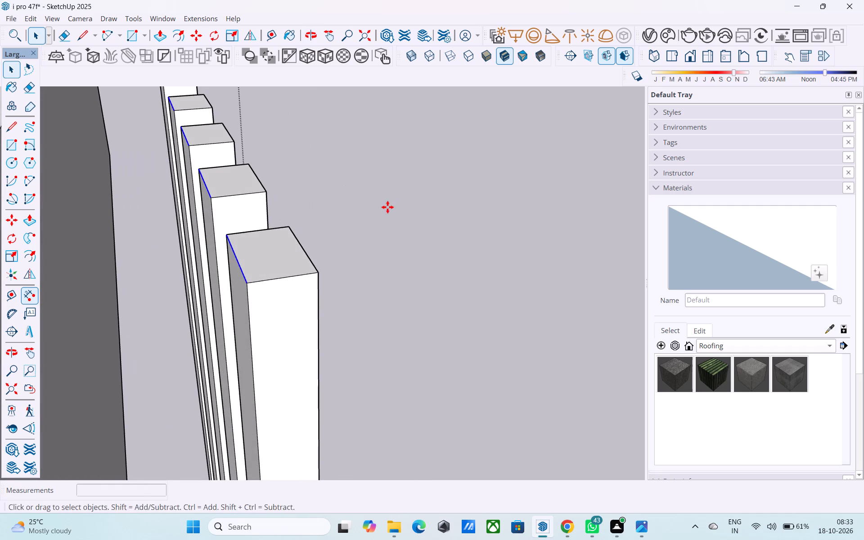
{"action": "left_click", "coordinate": [250, 281]}
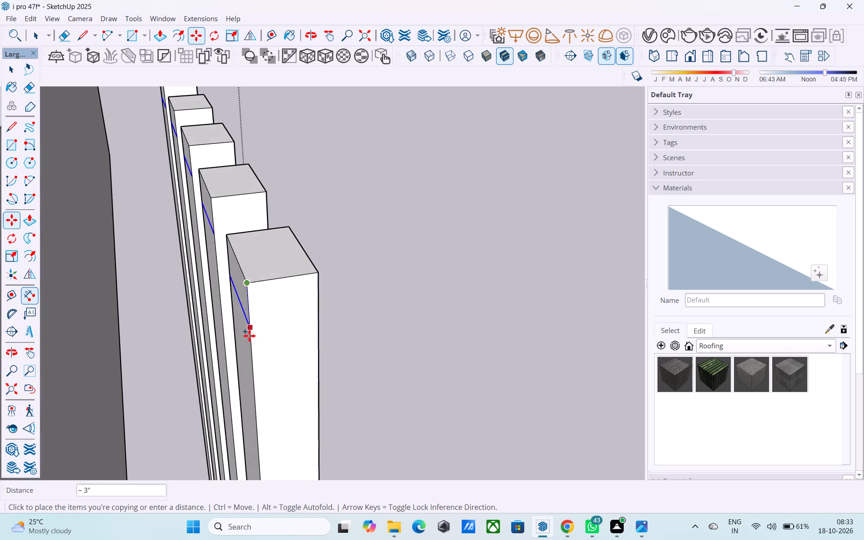
{"action": "left_click", "coordinate": [247, 350]}
Push/Pull the inner top faces of the two lower slats nearest the post by the same 8" toward the building.
{"action": "key", "text": "space"}
{"action": "left_click", "coordinate": [242, 295]}
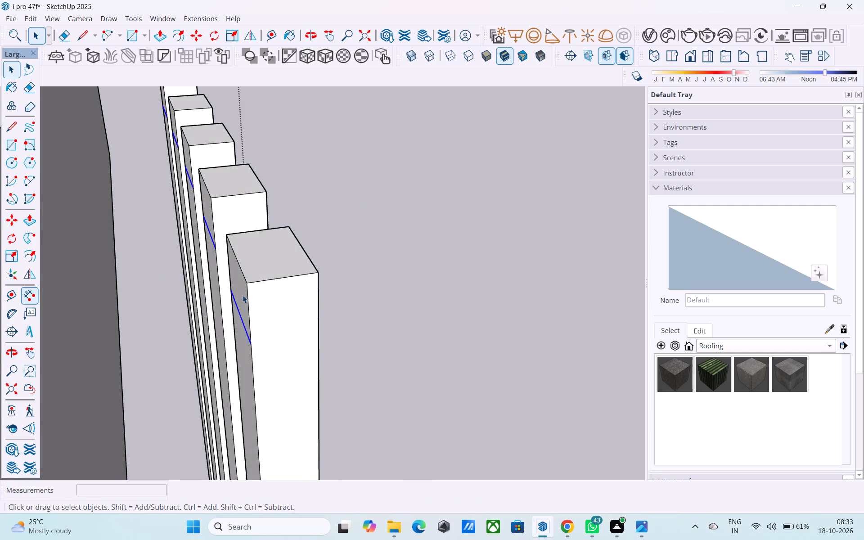
{"action": "key", "text": "p"}
{"action": "double_click", "coordinate": [243, 295]}
{"action": "double_click", "coordinate": [206, 216]}
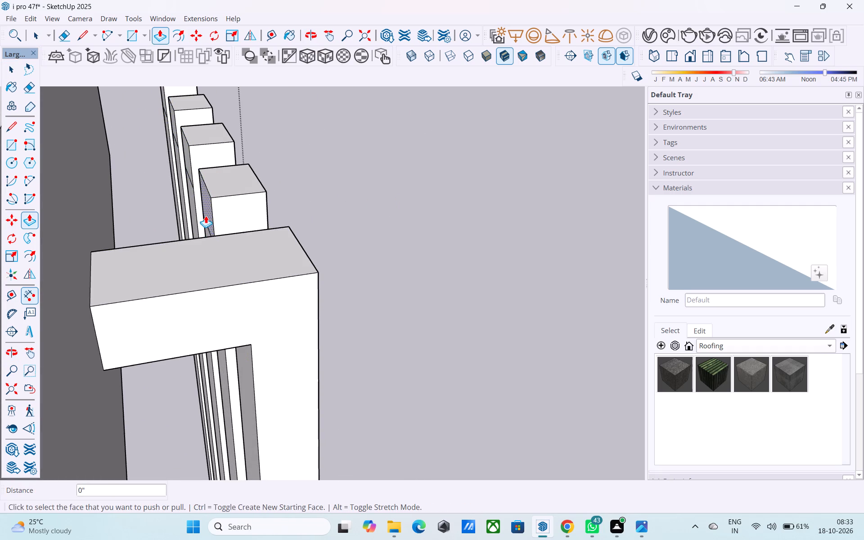
Push/Pull the inner top faces of the remaining three lower slats by the same 8" toward the building.
{"action": "middle_click_drag", "start_coordinate": [202, 188], "coordinate": [240, 281], "text": "shift"}
{"action": "scroll", "coordinate": [223, 238], "scroll_direction": "up", "scroll_amount": 5}
{"action": "double_click", "coordinate": [216, 225]}
{"action": "middle_click_drag", "start_coordinate": [189, 163], "coordinate": [212, 222], "text": "shift"}
{"action": "scroll", "coordinate": [212, 222], "scroll_direction": "up", "scroll_amount": 4}
{"action": "double_click", "coordinate": [213, 219]}
{"action": "middle_click_drag", "start_coordinate": [209, 205], "coordinate": [234, 288], "text": "shift"}
{"action": "scroll", "coordinate": [216, 216], "scroll_direction": "up", "scroll_amount": 4}
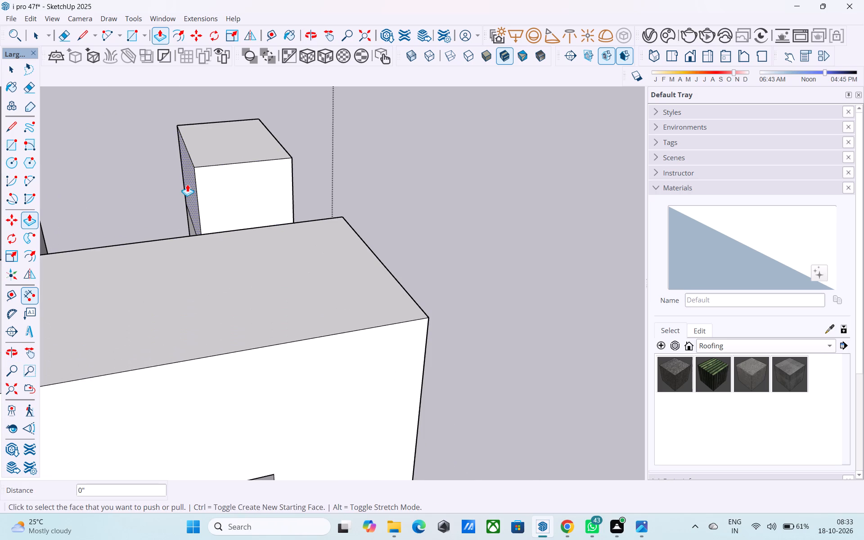
{"action": "double_click", "coordinate": [187, 184]}
Paint the tall post's wide face toward the tower with Wood_Veneer_15_1K from the Wood materials.
{"action": "middle_click_drag", "start_coordinate": [293, 219], "coordinate": [89, 219]}
{"action": "scroll", "coordinate": [227, 240], "scroll_direction": "down", "scroll_amount": 20}
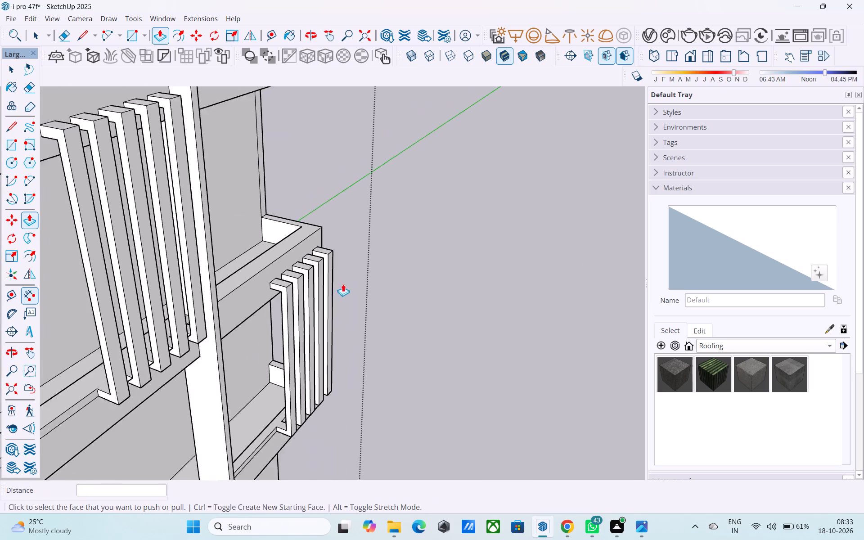
{"action": "middle_click_drag", "start_coordinate": [343, 285], "coordinate": [300, 274]}
{"action": "scroll", "coordinate": [301, 261], "scroll_direction": "down", "scroll_amount": 7}
{"action": "middle_click_drag", "start_coordinate": [373, 327], "coordinate": [301, 298]}
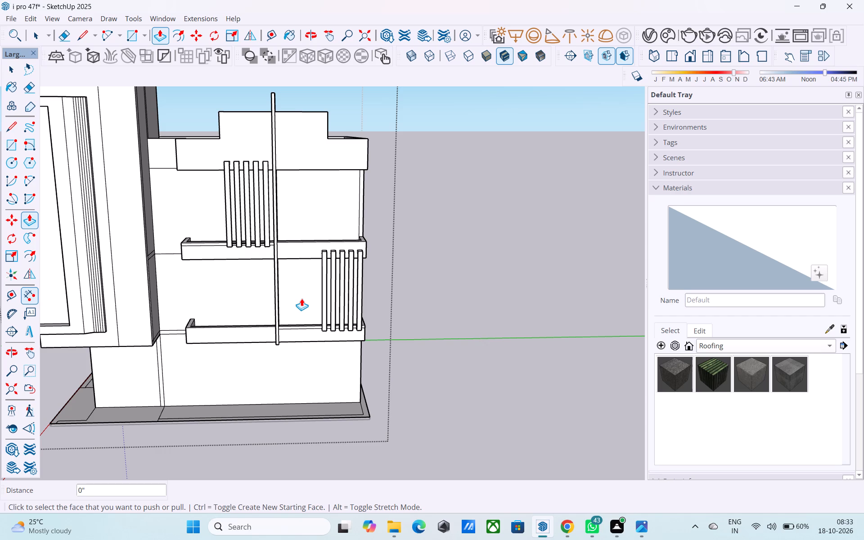
{"action": "left_click", "coordinate": [715, 345]}
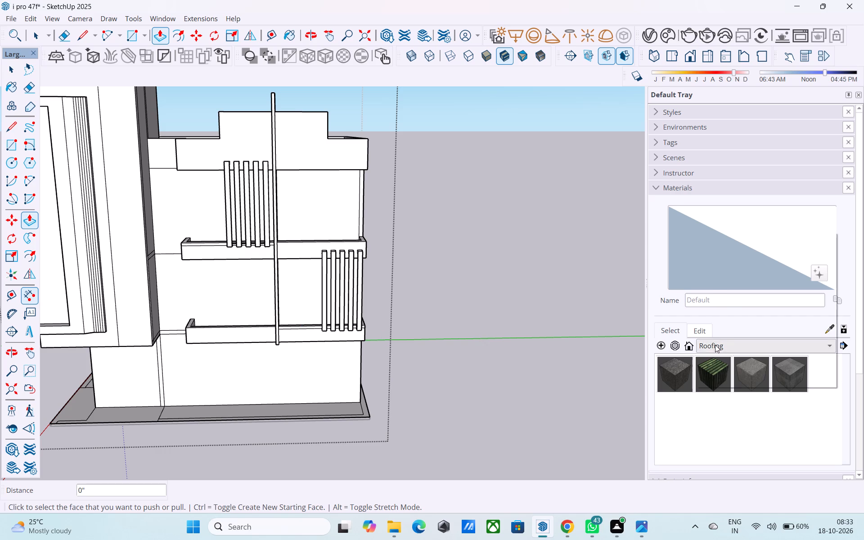
{"action": "left_click", "coordinate": [723, 382]}
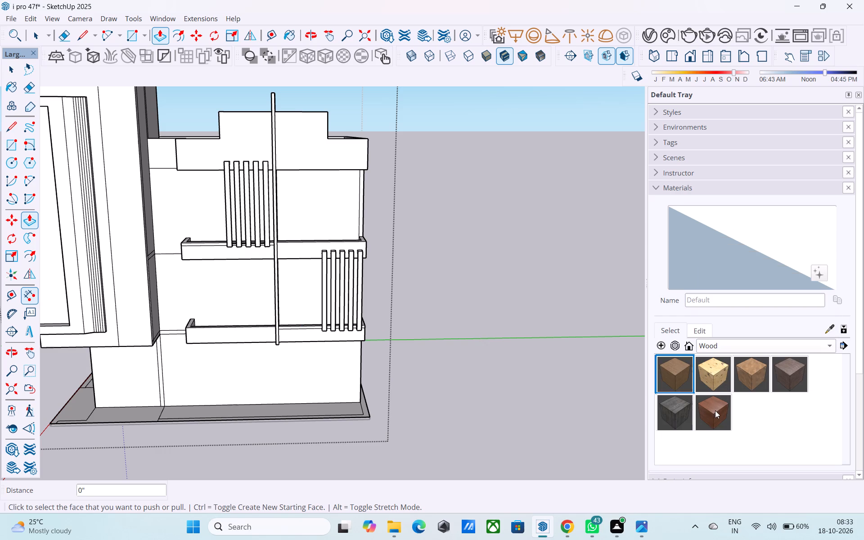
{"action": "left_click", "coordinate": [715, 410]}
{"action": "middle_click_drag", "start_coordinate": [467, 379], "coordinate": [562, 437]}
{"action": "scroll", "coordinate": [417, 216], "scroll_direction": "up", "scroll_amount": 4}
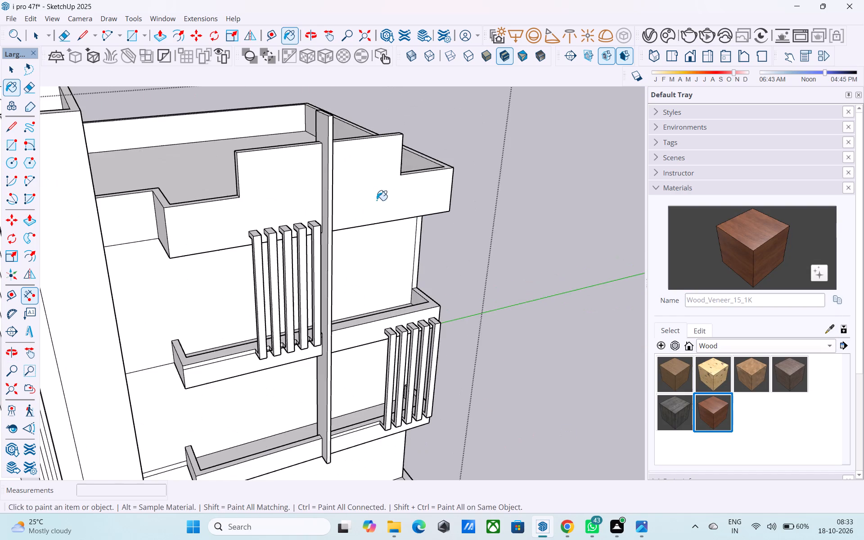
{"action": "middle_click_drag", "start_coordinate": [326, 168], "coordinate": [473, 213]}
{"action": "left_click", "coordinate": [288, 136]}
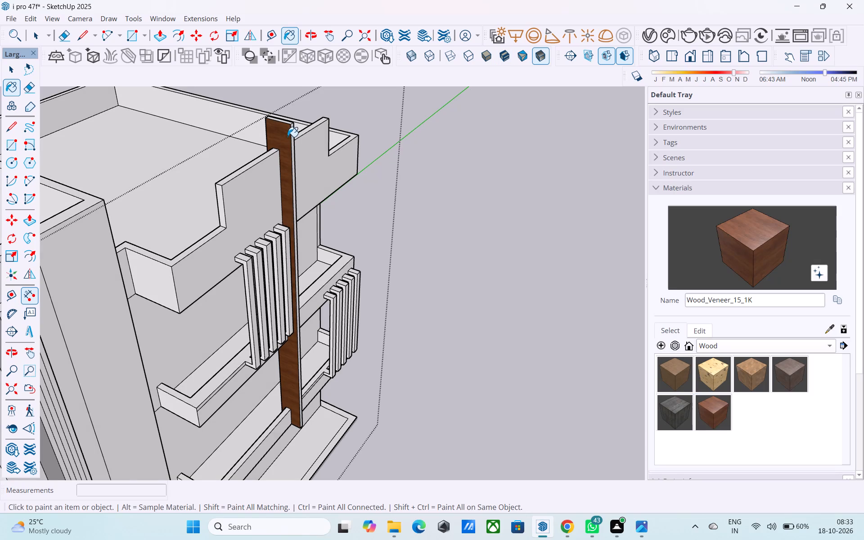
Paint the post's narrow front face, top face and opposite wide face with the same wood veneer.
{"action": "scroll", "coordinate": [348, 259], "scroll_direction": "down", "scroll_amount": 4}
{"action": "middle_click_drag", "start_coordinate": [315, 350], "coordinate": [135, 373]}
{"action": "scroll", "coordinate": [225, 233], "scroll_direction": "up", "scroll_amount": 3}
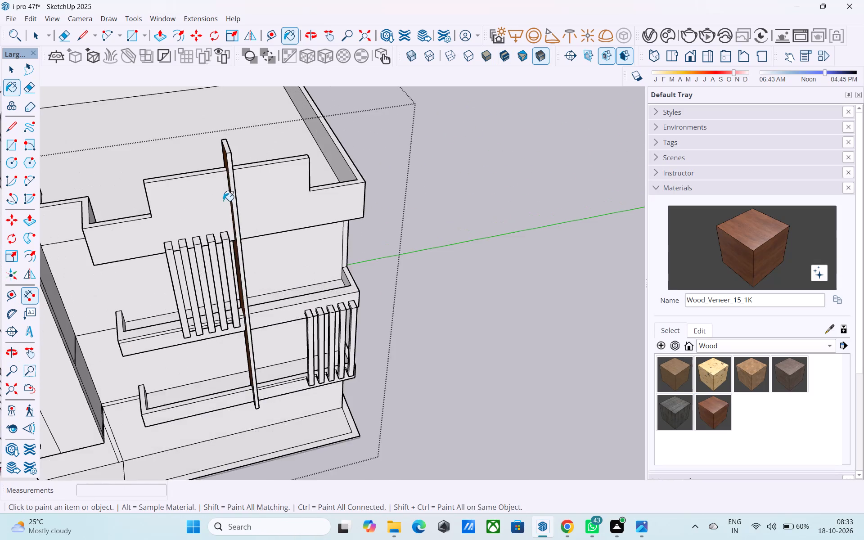
{"action": "scroll", "coordinate": [223, 201], "scroll_direction": "up", "scroll_amount": 5}
{"action": "left_click", "coordinate": [229, 163]}
{"action": "left_click", "coordinate": [225, 139]}
{"action": "middle_click_drag", "start_coordinate": [270, 350], "coordinate": [202, 323]}
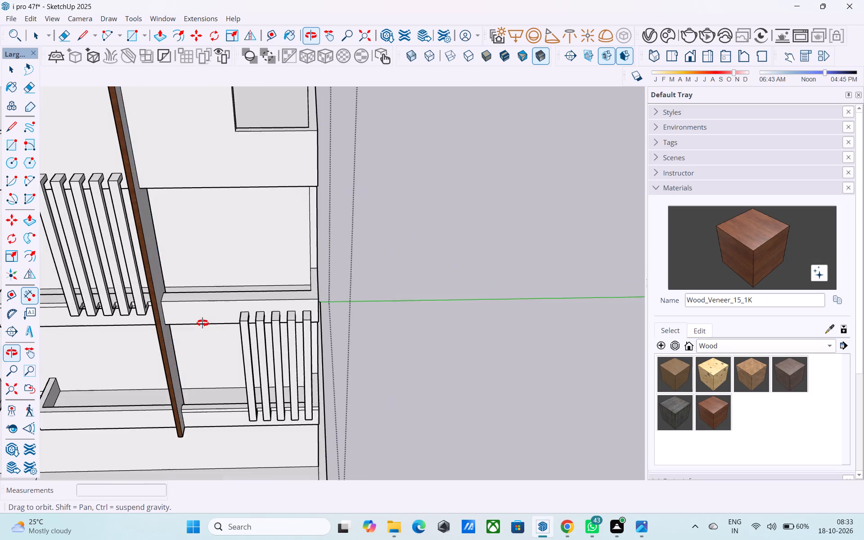
{"action": "middle_click_drag", "start_coordinate": [202, 323], "coordinate": [204, 322]}
{"action": "scroll", "coordinate": [300, 308], "scroll_direction": "down", "scroll_amount": 5}
{"action": "middle_click_drag", "start_coordinate": [200, 361], "coordinate": [114, 363]}
{"action": "scroll", "coordinate": [175, 246], "scroll_direction": "up", "scroll_amount": 4}
{"action": "left_click", "coordinate": [151, 184]}
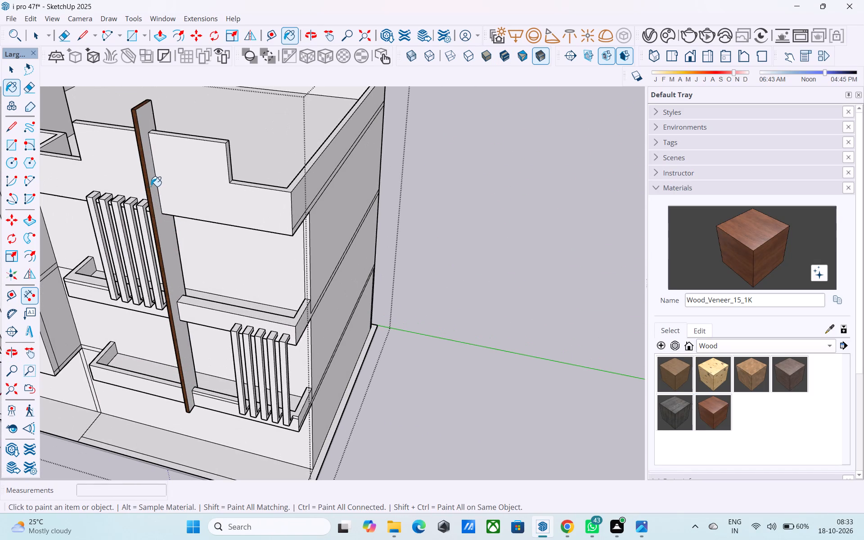
Examine the wood-finished post and the balcony facade from several sides of the building.
{"action": "scroll", "coordinate": [125, 306], "scroll_direction": "down", "scroll_amount": 4}
{"action": "middle_click_drag", "start_coordinate": [121, 324], "coordinate": [387, 213]}
{"action": "scroll", "coordinate": [184, 320], "scroll_direction": "down", "scroll_amount": 6}
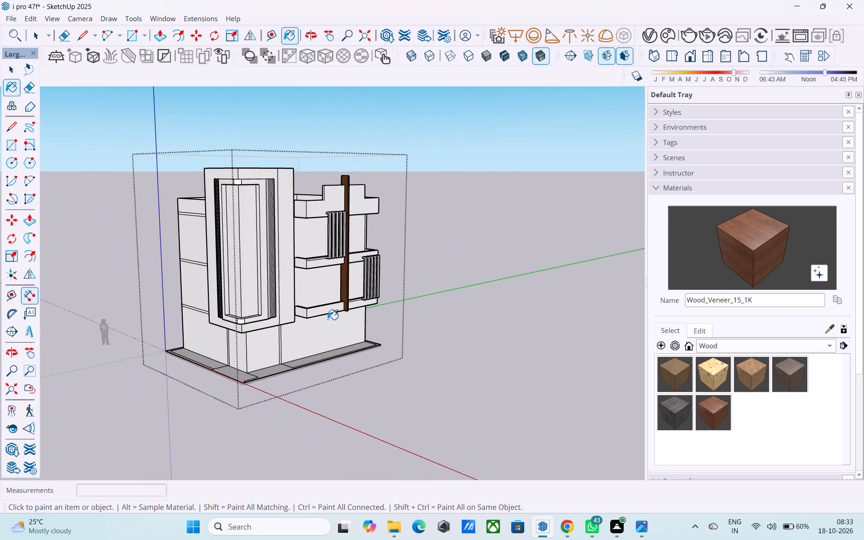
{"action": "middle_click_drag", "start_coordinate": [354, 316], "coordinate": [467, 307]}
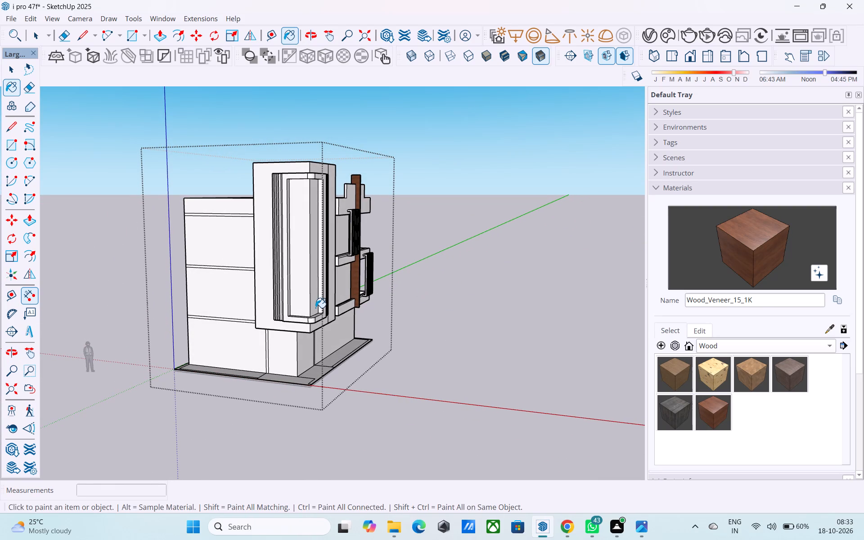
{"action": "scroll", "coordinate": [315, 308], "scroll_direction": "down", "scroll_amount": 2}
{"action": "middle_click_drag", "start_coordinate": [315, 308], "coordinate": [118, 306]}
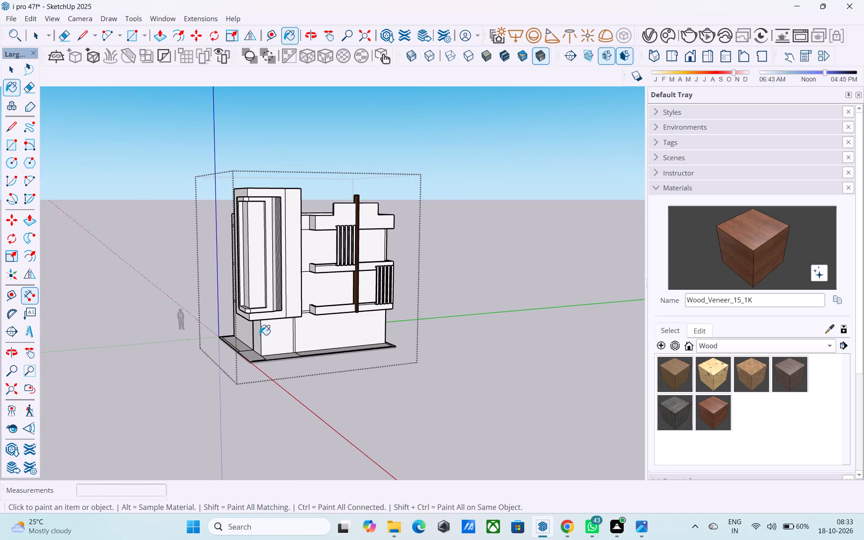
{"action": "middle_click_drag", "start_coordinate": [260, 335], "coordinate": [46, 349]}
{"action": "scroll", "coordinate": [0, 349], "scroll_direction": "down", "scroll_amount": 3}
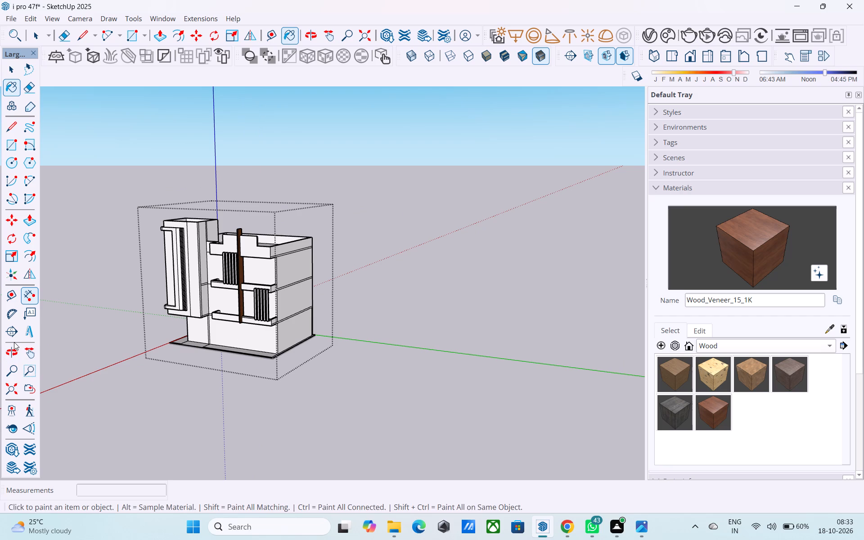
{"action": "scroll", "coordinate": [22, 357], "scroll_direction": "down", "scroll_amount": 3}
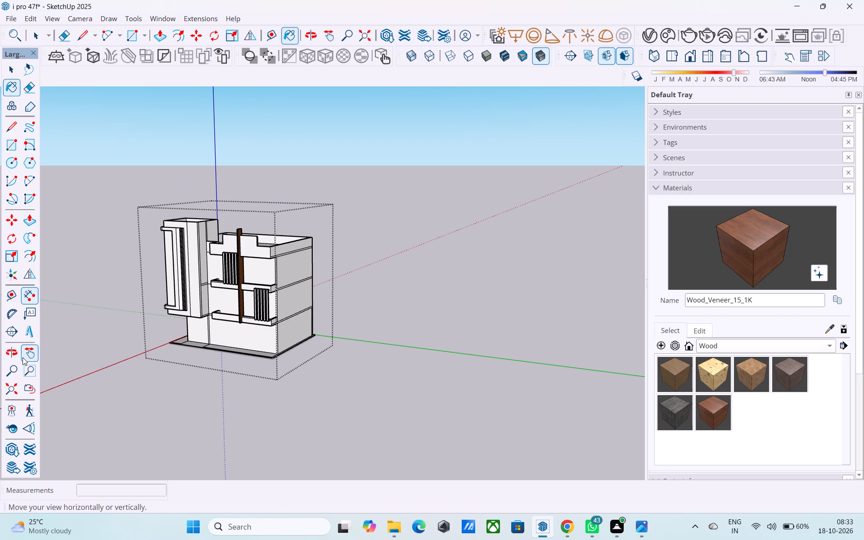
{"action": "middle_click_drag", "start_coordinate": [22, 357], "coordinate": [1, 415]}
{"action": "scroll", "coordinate": [215, 307], "scroll_direction": "down", "scroll_amount": 4}
{"action": "middle_click_drag", "start_coordinate": [228, 320], "coordinate": [379, 330]}
{"action": "scroll", "coordinate": [254, 283], "scroll_direction": "up", "scroll_amount": 5}
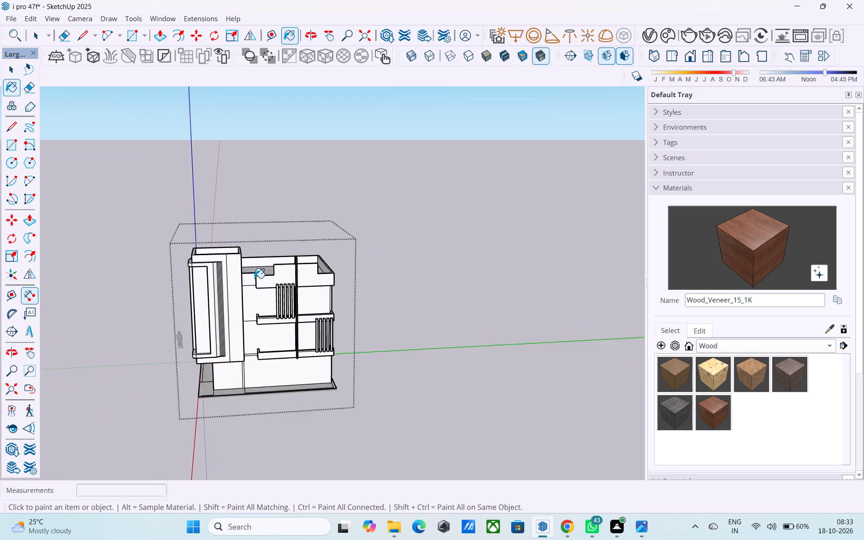
{"action": "scroll", "coordinate": [254, 278], "scroll_direction": "up", "scroll_amount": 3}
{"action": "middle_click_drag", "start_coordinate": [247, 287], "coordinate": [369, 313]}
{"action": "scroll", "coordinate": [371, 314], "scroll_direction": "up", "scroll_amount": 1}
Save the model.
{"action": "key", "text": "ctrl+s"}
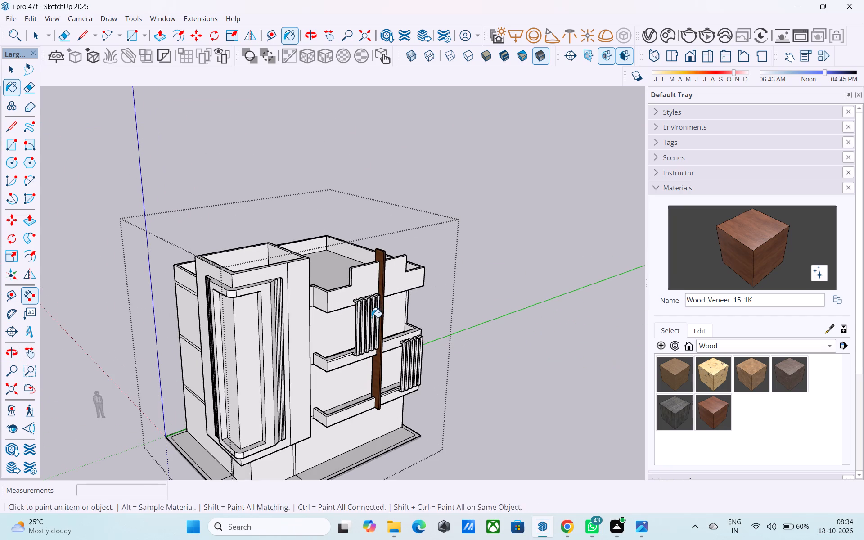
Examine the whole building from the balcony facade round to the wall on the tower's other side.
{"action": "middle_click_drag", "start_coordinate": [370, 320], "coordinate": [326, 261]}
{"action": "key", "text": "space"}
{"action": "scroll", "coordinate": [324, 269], "scroll_direction": "down", "scroll_amount": 2}
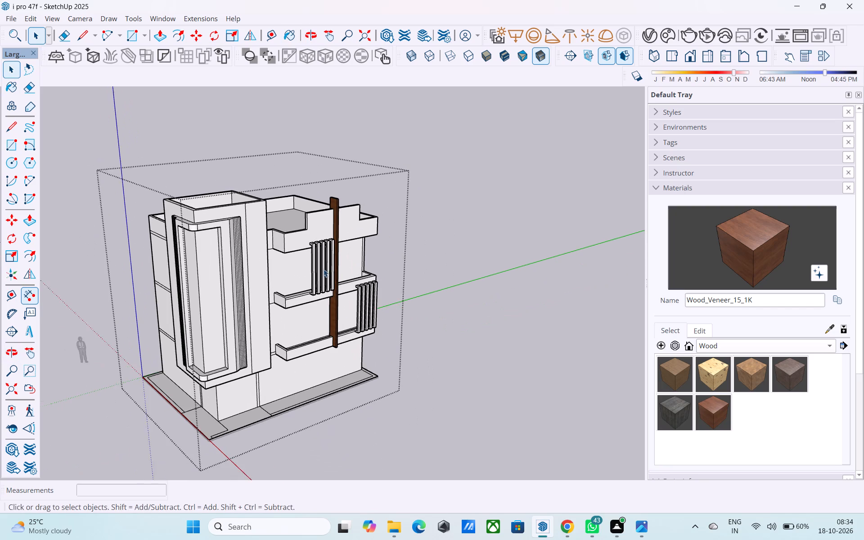
{"action": "middle_click_drag", "start_coordinate": [324, 269], "coordinate": [305, 238]}
{"action": "scroll", "coordinate": [297, 272], "scroll_direction": "up", "scroll_amount": 3}
{"action": "middle_click_drag", "start_coordinate": [312, 313], "coordinate": [173, 342]}
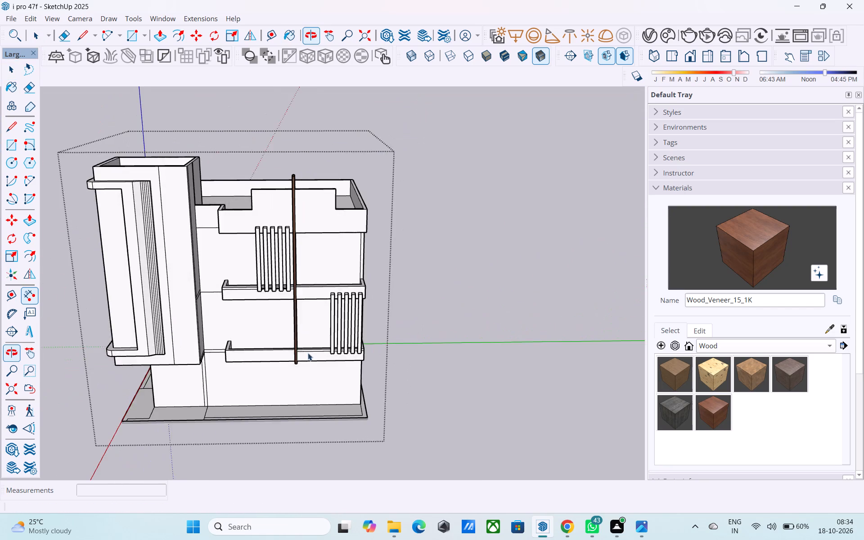
{"action": "scroll", "coordinate": [573, 324], "scroll_direction": "down", "scroll_amount": 3}
{"action": "middle_click_drag", "start_coordinate": [570, 324], "coordinate": [372, 321]}
{"action": "scroll", "coordinate": [275, 278], "scroll_direction": "up", "scroll_amount": 4}
{"action": "middle_click_drag", "start_coordinate": [253, 309], "coordinate": [204, 304]}
{"action": "middle_click_drag", "start_coordinate": [204, 304], "coordinate": [580, 292]}
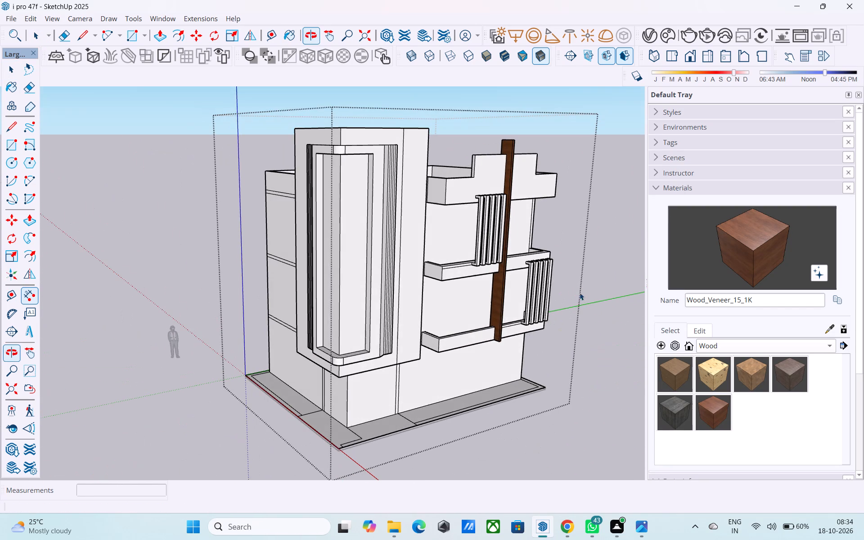
{"action": "middle_click_drag", "start_coordinate": [502, 312], "coordinate": [445, 293], "text": "shift"}
{"action": "middle_click_drag", "start_coordinate": [449, 293], "coordinate": [461, 328], "text": "shift"}
{"action": "middle_click_drag", "start_coordinate": [426, 337], "coordinate": [494, 353]}
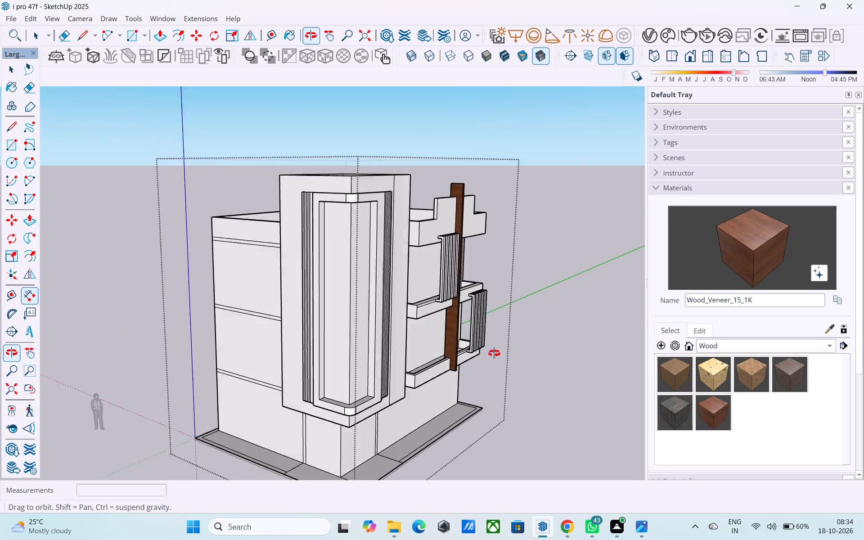
{"action": "middle_click_drag", "start_coordinate": [494, 353], "coordinate": [589, 325]}
{"action": "middle_click_drag", "start_coordinate": [535, 330], "coordinate": [529, 365]}
{"action": "middle_click_drag", "start_coordinate": [461, 301], "coordinate": [495, 380]}
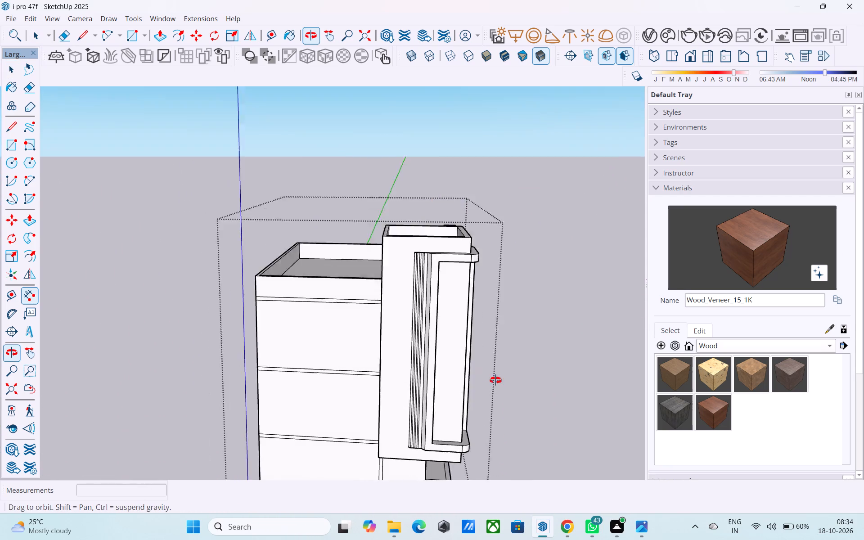
{"action": "middle_click_drag", "start_coordinate": [495, 380], "coordinate": [633, 422]}
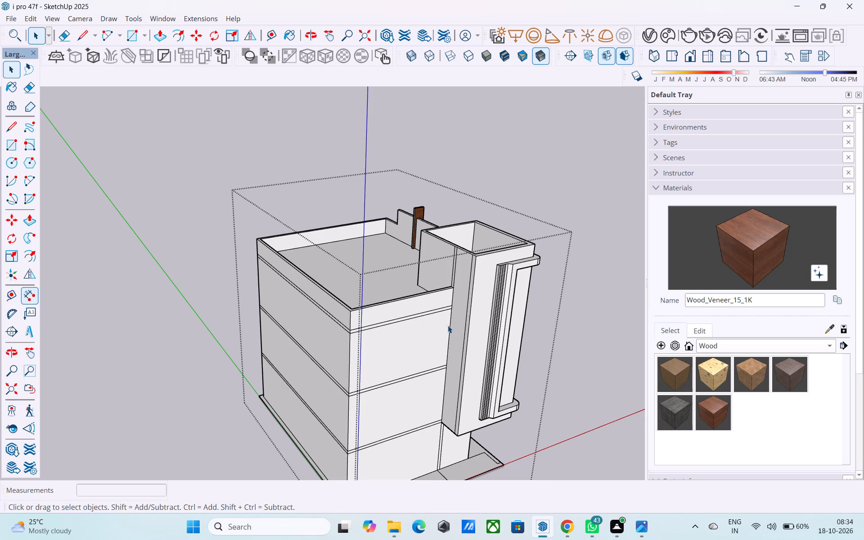
Push/Pull the slab band below the roof parapet beside the tower outward 3' 6", and a further 9".
{"action": "scroll", "coordinate": [447, 325], "scroll_direction": "up", "scroll_amount": 9}
{"action": "left_click", "coordinate": [430, 303]}
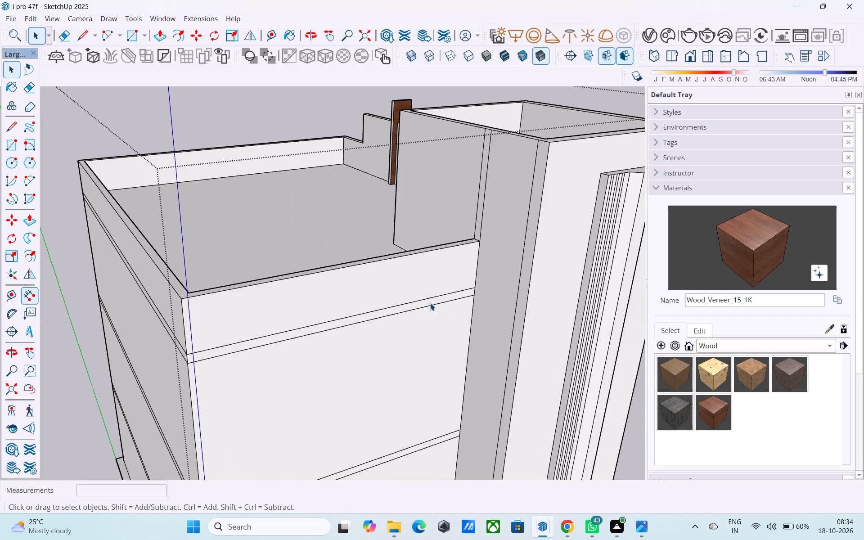
{"action": "key", "text": "p"}
{"action": "left_click", "coordinate": [430, 305]}
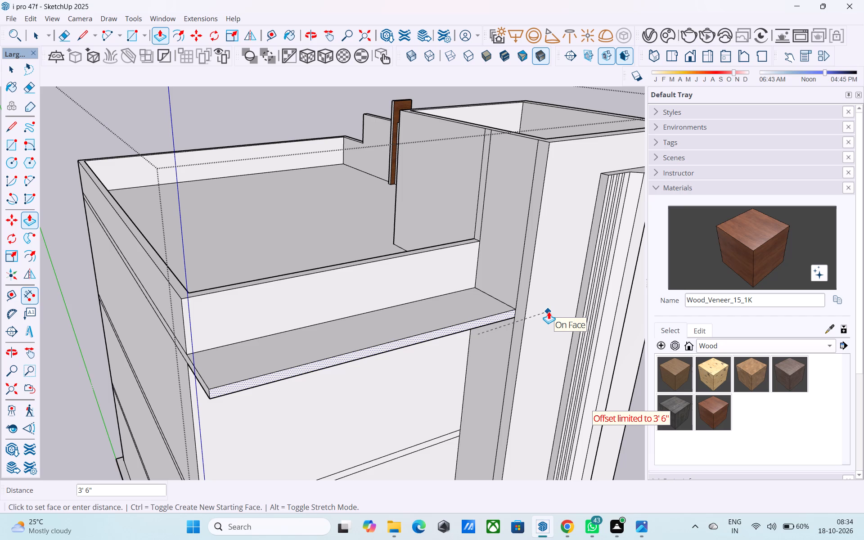
{"action": "left_click", "coordinate": [549, 311]}
{"action": "left_click", "coordinate": [490, 314]}
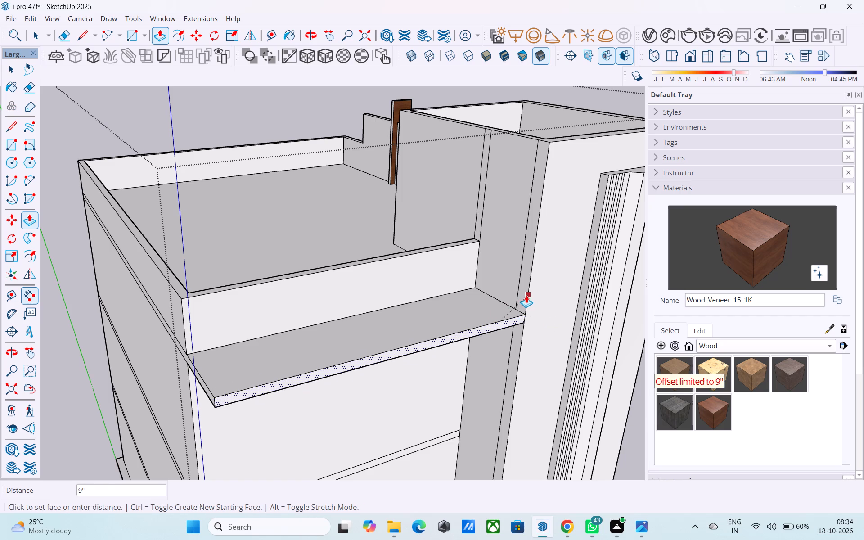
{"action": "left_click", "coordinate": [528, 295]}
{"action": "key", "text": "space"}
Push/Pull the middle slab band on the same wall outward 3' 6" and a further 9", matching the slab above.
{"action": "middle_click_drag", "start_coordinate": [441, 377], "coordinate": [423, 351]}
{"action": "middle_click_drag", "start_coordinate": [424, 344], "coordinate": [425, 344]}
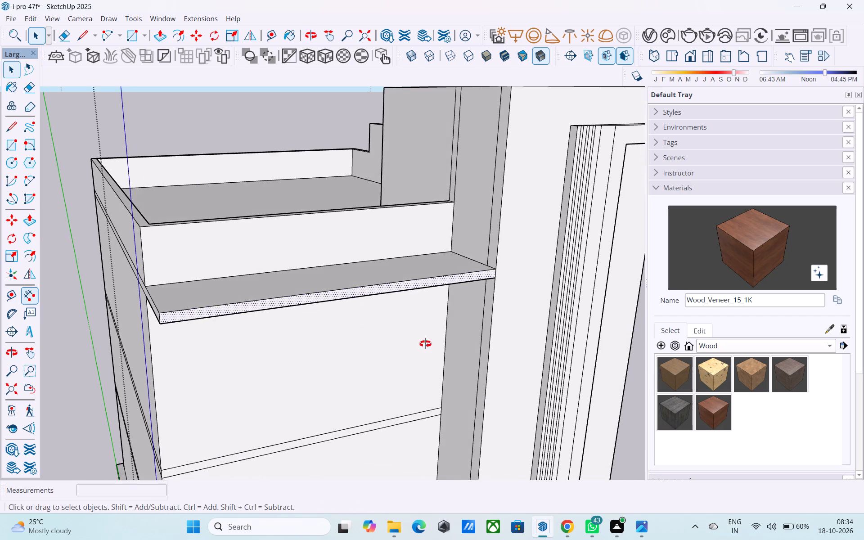
{"action": "middle_click_drag", "start_coordinate": [425, 344], "coordinate": [422, 320]}
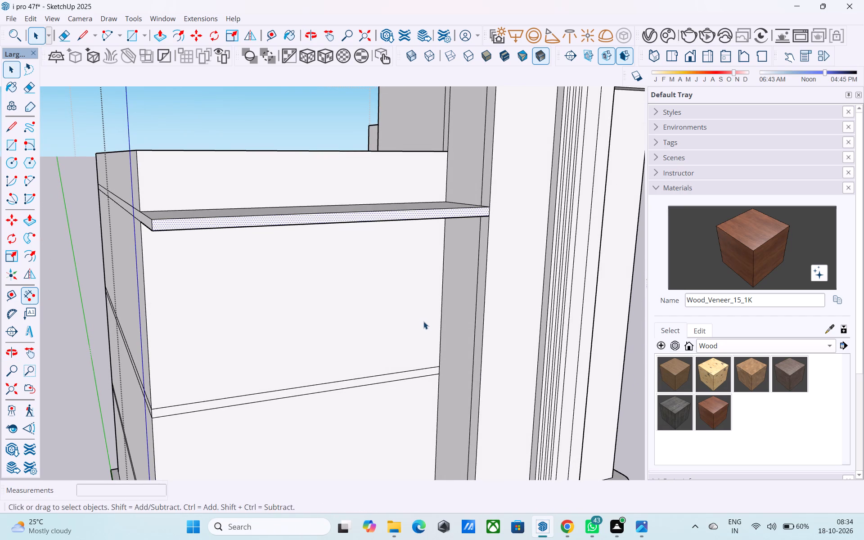
{"action": "middle_click_drag", "start_coordinate": [421, 350], "coordinate": [415, 320]}
{"action": "scroll", "coordinate": [394, 299], "scroll_direction": "down", "scroll_amount": 4}
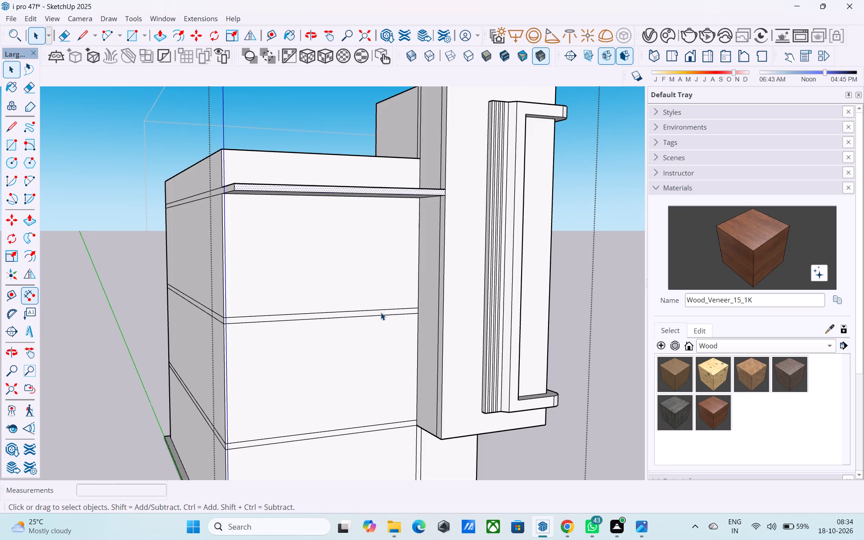
{"action": "middle_click_drag", "start_coordinate": [381, 312], "coordinate": [415, 327]}
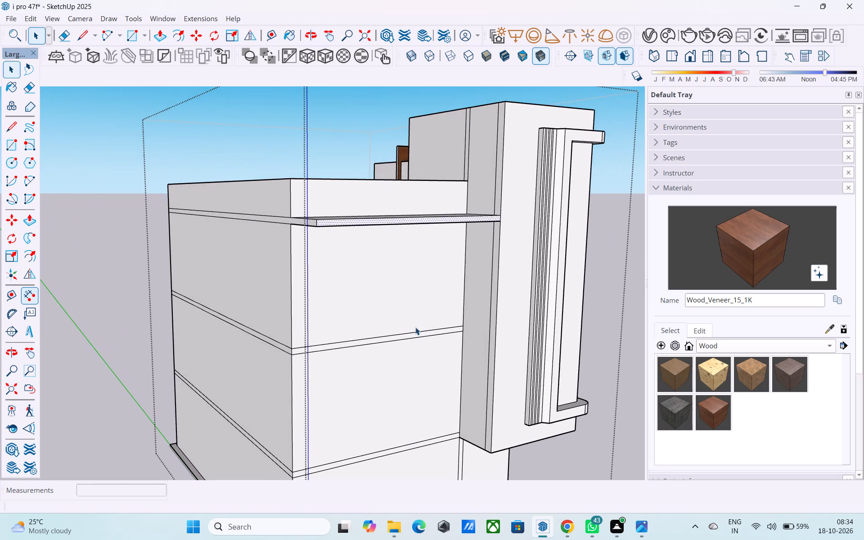
{"action": "middle_click_drag", "start_coordinate": [415, 327], "coordinate": [432, 339]}
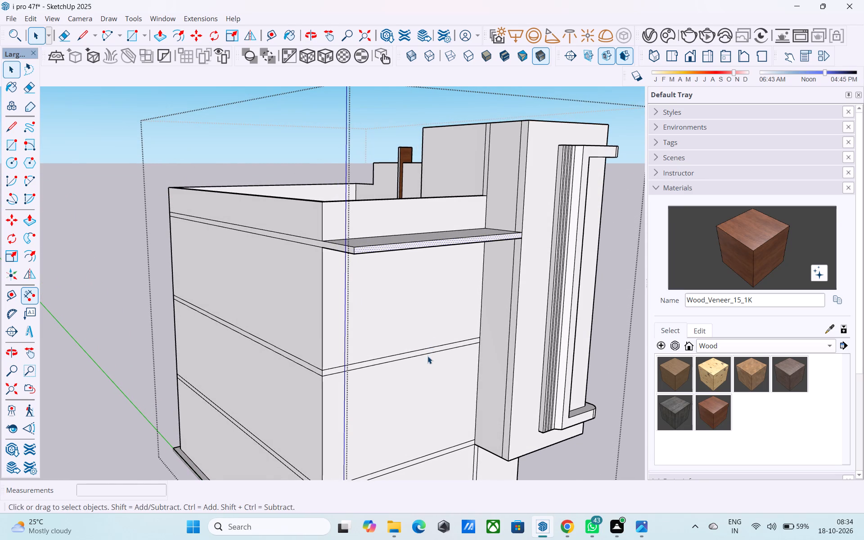
{"action": "scroll", "coordinate": [427, 356], "scroll_direction": "up", "scroll_amount": 3}
{"action": "left_click", "coordinate": [422, 351]}
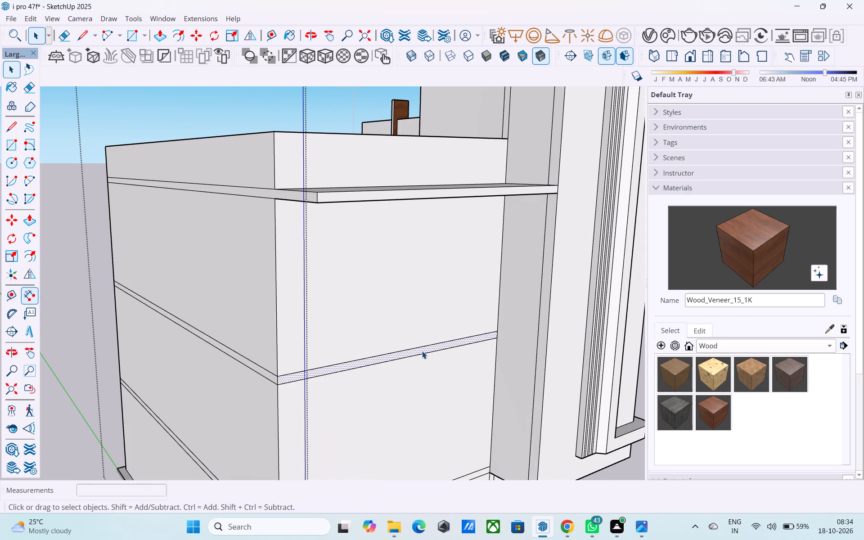
{"action": "key", "text": "p"}
{"action": "left_click", "coordinate": [422, 351]}
{"action": "left_click", "coordinate": [472, 186]}
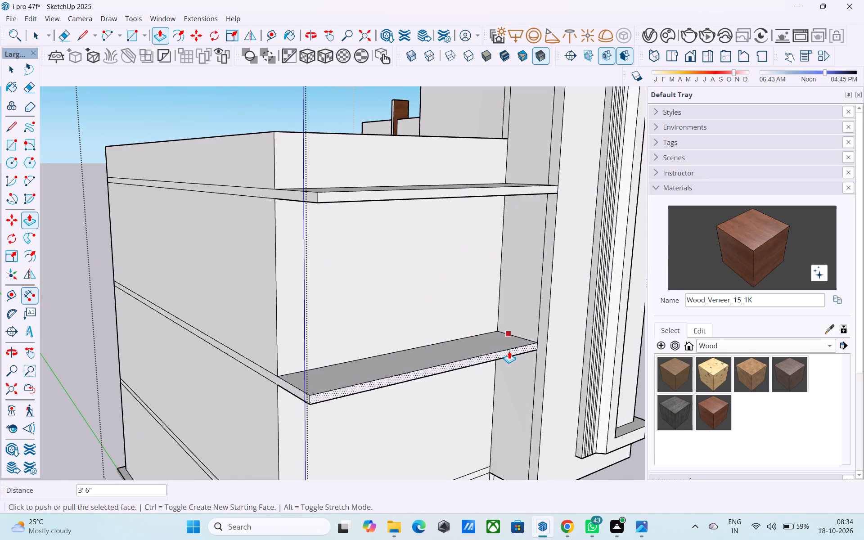
{"action": "left_click", "coordinate": [509, 351]}
{"action": "left_click", "coordinate": [520, 186]}
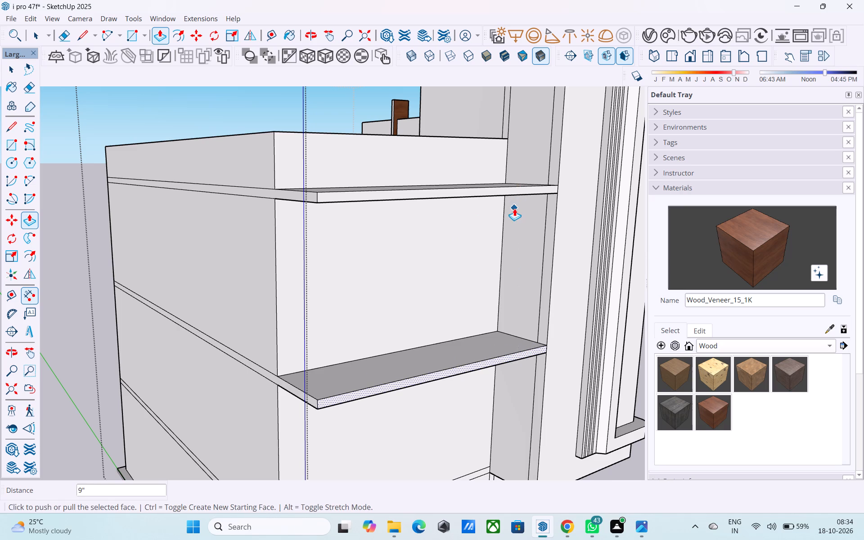
Push/Pull the lowest slab band on the wall beside the tower outward 3' 6", and a little further toward the tower's outer corner.
{"action": "scroll", "coordinate": [514, 208], "scroll_direction": "down", "scroll_amount": 9}
{"action": "key", "text": "space"}
{"action": "scroll", "coordinate": [466, 351], "scroll_direction": "up", "scroll_amount": 7}
{"action": "left_click", "coordinate": [456, 338]}
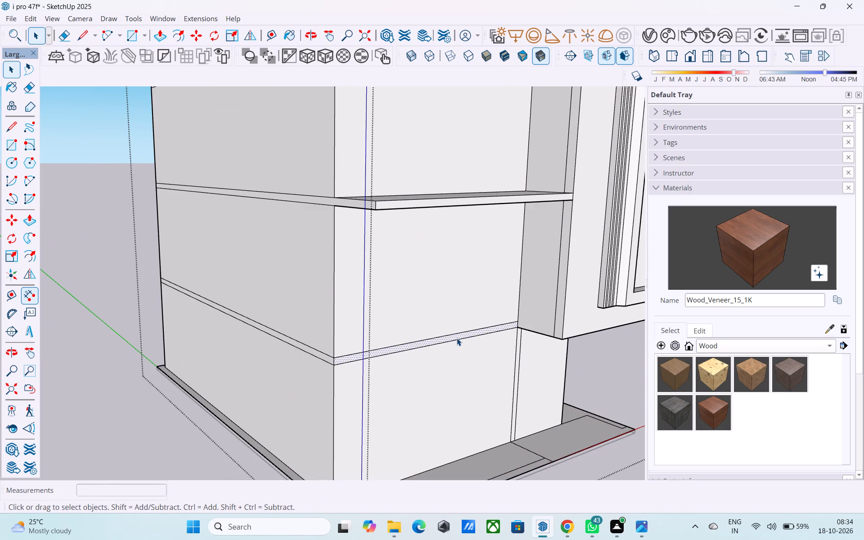
{"action": "key", "text": "p"}
{"action": "left_click", "coordinate": [457, 338]}
{"action": "left_click", "coordinate": [578, 283]}
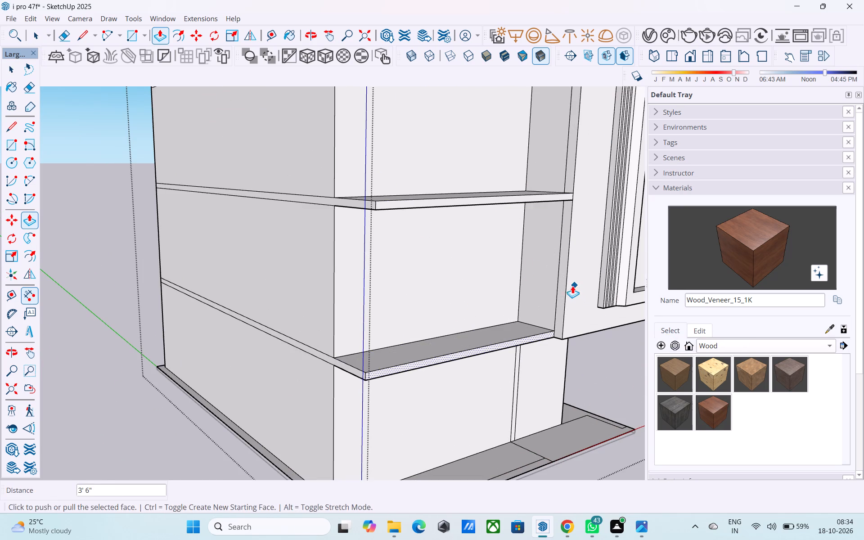
{"action": "left_click", "coordinate": [570, 285]}
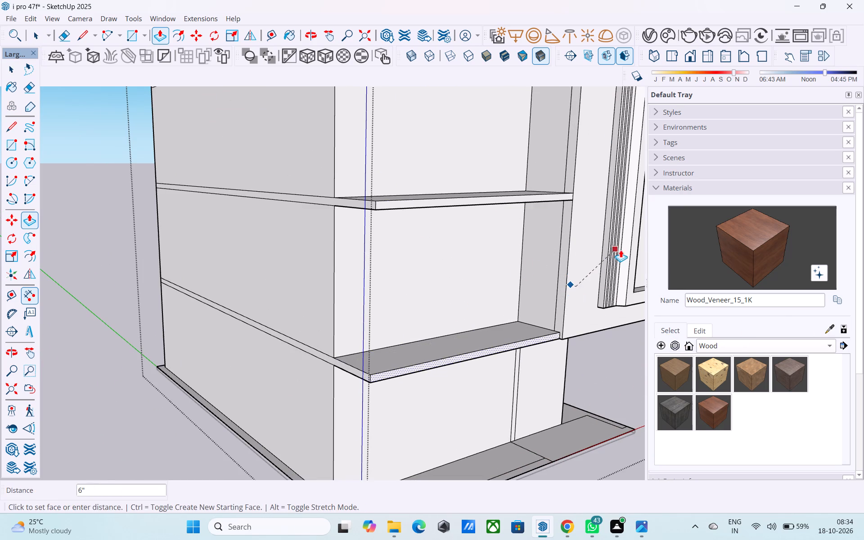
{"action": "left_click", "coordinate": [637, 251]}
{"action": "key", "text": "space"}
Examine the three projecting slabs beside the tower from above and from both sides of the building.
{"action": "scroll", "coordinate": [555, 307], "scroll_direction": "down", "scroll_amount": 7}
{"action": "middle_click_drag", "start_coordinate": [542, 324], "coordinate": [387, 421]}
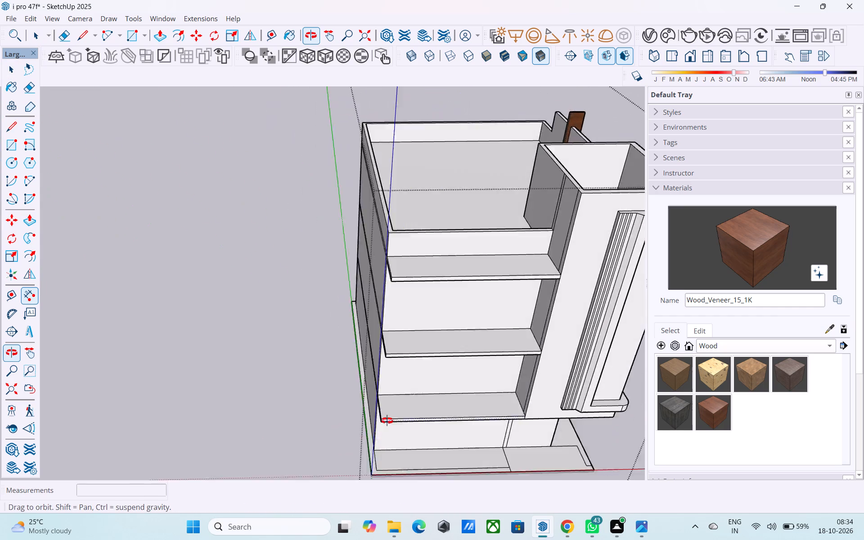
{"action": "middle_click_drag", "start_coordinate": [387, 421], "coordinate": [254, 409]}
{"action": "scroll", "coordinate": [378, 326], "scroll_direction": "up", "scroll_amount": 3}
{"action": "middle_click_drag", "start_coordinate": [379, 324], "coordinate": [374, 310]}
{"action": "key", "text": "space"}
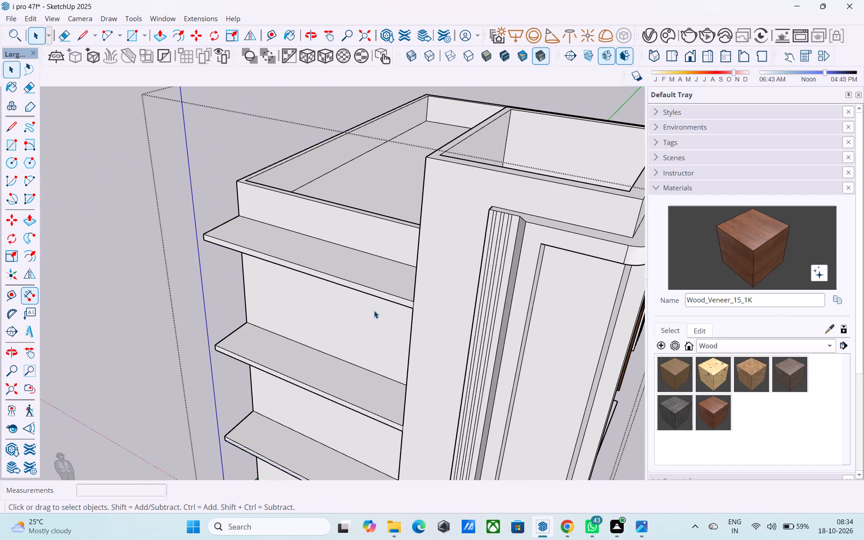
{"action": "middle_click_drag", "start_coordinate": [374, 310], "coordinate": [405, 325]}
{"action": "middle_click_drag", "start_coordinate": [389, 325], "coordinate": [356, 237], "text": "shift"}
{"action": "scroll", "coordinate": [330, 237], "scroll_direction": "down", "scroll_amount": 4}
{"action": "middle_click_drag", "start_coordinate": [366, 290], "coordinate": [469, 319]}
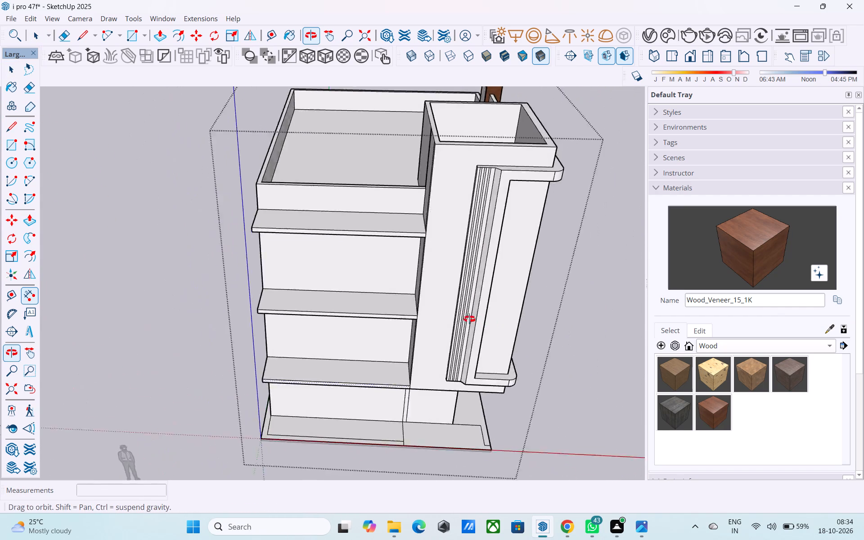
{"action": "middle_click_drag", "start_coordinate": [469, 319], "coordinate": [535, 321]}
{"action": "middle_click_drag", "start_coordinate": [512, 321], "coordinate": [438, 321], "text": "shift"}
{"action": "middle_click_drag", "start_coordinate": [436, 322], "coordinate": [587, 354], "text": "shift"}
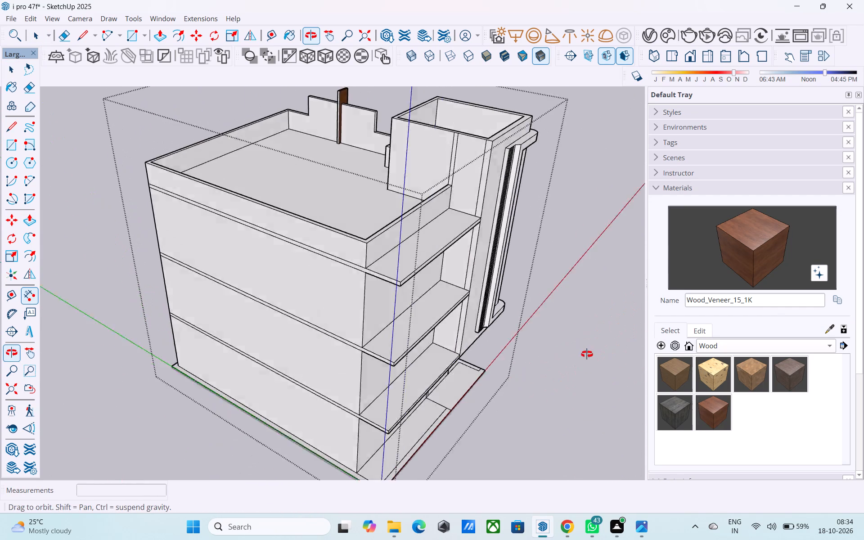
{"action": "middle_click_drag", "start_coordinate": [587, 354], "coordinate": [587, 354], "text": "shift"}
{"action": "middle_click_drag", "start_coordinate": [566, 355], "coordinate": [481, 357], "text": "shift"}
Push/Pull the front face of the top projecting slab outward 1'.
{"action": "scroll", "coordinate": [392, 292], "scroll_direction": "up", "scroll_amount": 9}
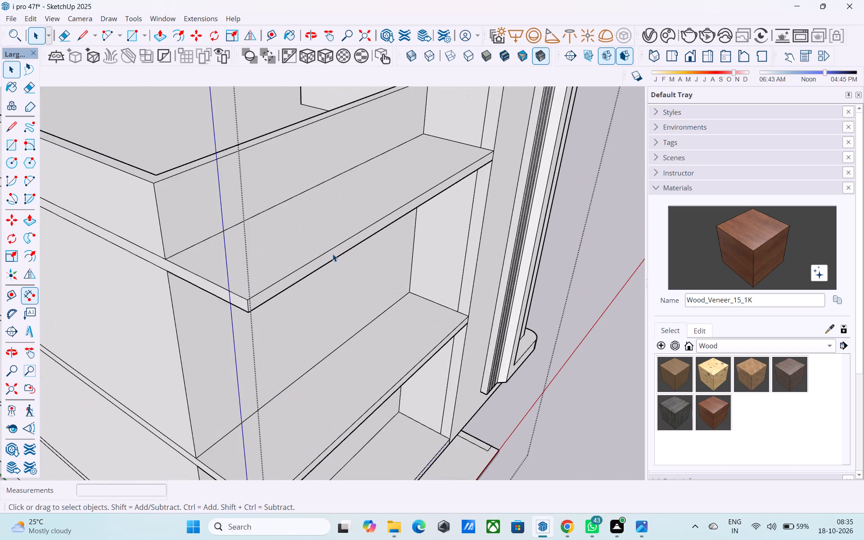
{"action": "scroll", "coordinate": [333, 254], "scroll_direction": "up", "scroll_amount": 2}
{"action": "left_click", "coordinate": [333, 254]}
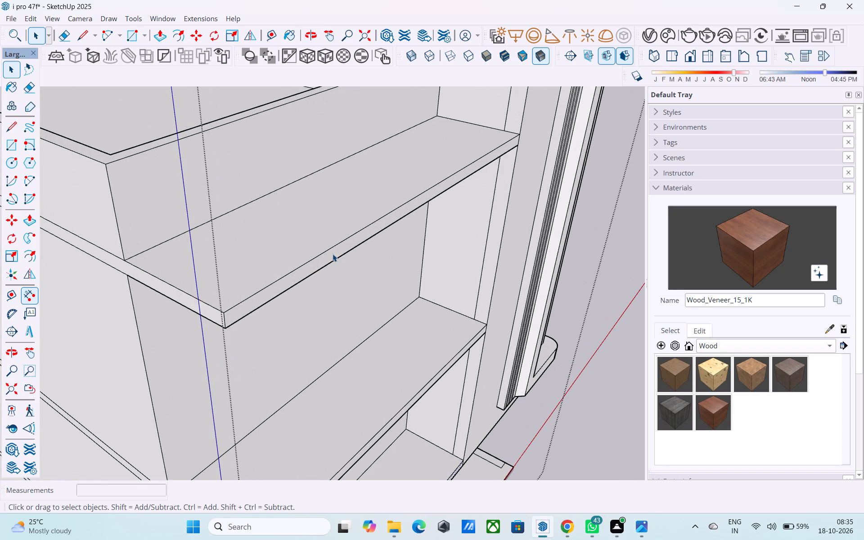
{"action": "key", "text": "p"}
{"action": "left_click", "coordinate": [333, 254]}
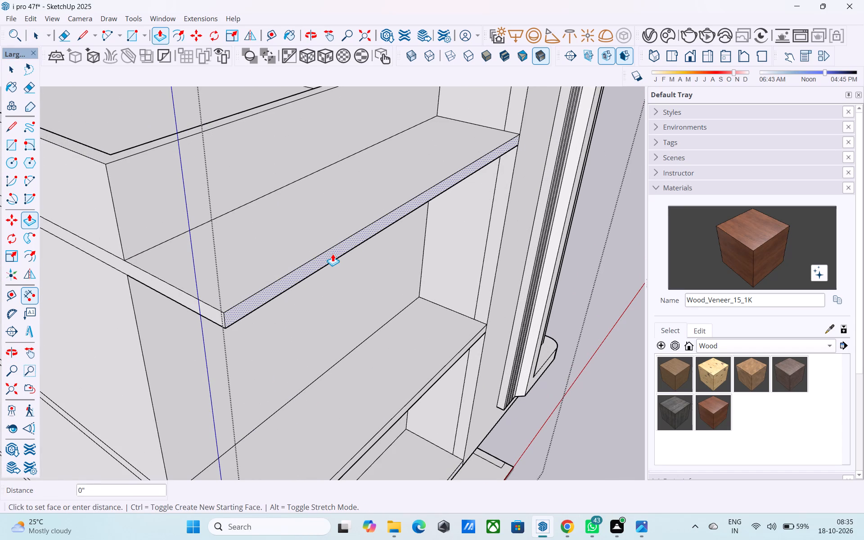
{"action": "type", "text": "1'"}
{"action": "key", "text": "Return"}
Repeat the same 1' outward Push/Pull on the front faces of the middle and lowest projecting slabs.
{"action": "scroll", "coordinate": [355, 245], "scroll_direction": "down", "scroll_amount": 10}
{"action": "middle_click_drag", "start_coordinate": [329, 325], "coordinate": [294, 285]}
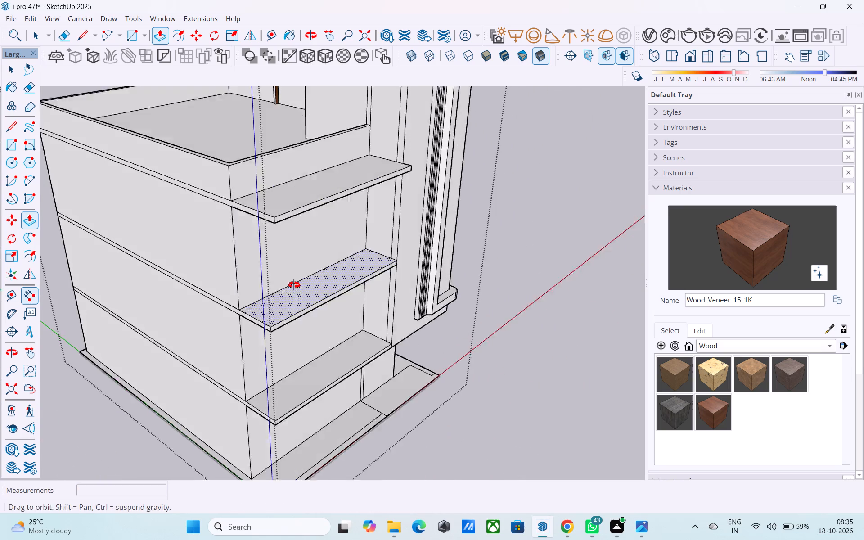
{"action": "middle_click_drag", "start_coordinate": [294, 285], "coordinate": [289, 276]}
{"action": "scroll", "coordinate": [291, 283], "scroll_direction": "up", "scroll_amount": 9}
{"action": "double_click", "coordinate": [257, 221]}
{"action": "scroll", "coordinate": [256, 216], "scroll_direction": "down", "scroll_amount": 11}
{"action": "scroll", "coordinate": [286, 337], "scroll_direction": "up", "scroll_amount": 4}
{"action": "scroll", "coordinate": [286, 337], "scroll_direction": "down", "scroll_amount": 1}
{"action": "scroll", "coordinate": [286, 337], "scroll_direction": "up", "scroll_amount": 7}
{"action": "double_click", "coordinate": [281, 317]}
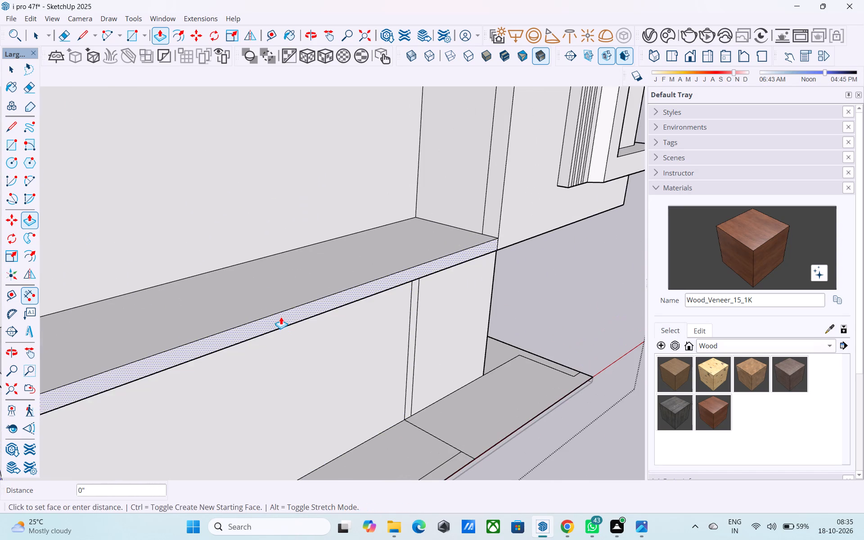
Examine the extended slabs and how their ends meet the tower's outer wall.
{"action": "scroll", "coordinate": [283, 318], "scroll_direction": "down", "scroll_amount": 14}
{"action": "scroll", "coordinate": [414, 357], "scroll_direction": "up", "scroll_amount": 1}
{"action": "scroll", "coordinate": [415, 357], "scroll_direction": "down", "scroll_amount": 3}
{"action": "middle_click_drag", "start_coordinate": [428, 363], "coordinate": [189, 398]}
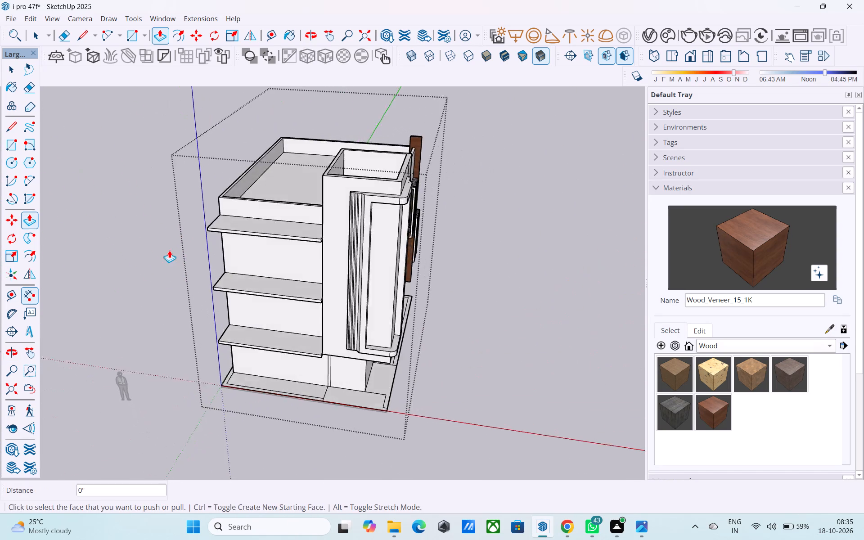
{"action": "scroll", "coordinate": [169, 243], "scroll_direction": "up", "scroll_amount": 4}
{"action": "middle_click_drag", "start_coordinate": [247, 241], "coordinate": [156, 310]}
{"action": "scroll", "coordinate": [202, 304], "scroll_direction": "up", "scroll_amount": 4}
{"action": "middle_click_drag", "start_coordinate": [266, 315], "coordinate": [224, 323]}
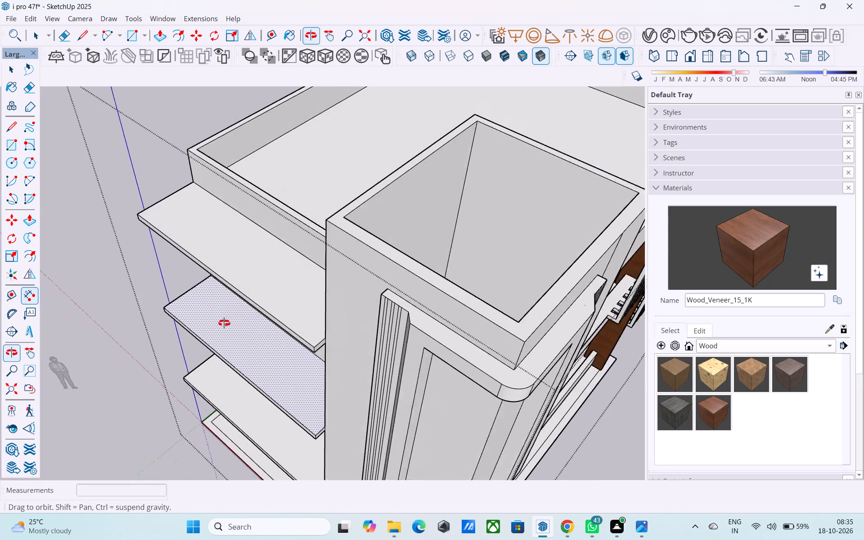
{"action": "middle_click_drag", "start_coordinate": [224, 323], "coordinate": [223, 324]}
{"action": "scroll", "coordinate": [257, 345], "scroll_direction": "up", "scroll_amount": 3}
{"action": "scroll", "coordinate": [334, 350], "scroll_direction": "up", "scroll_amount": 3}
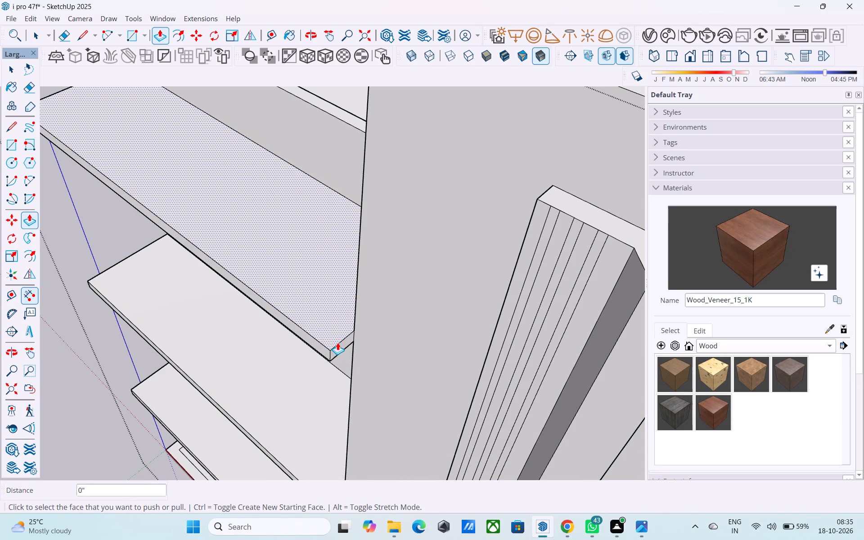
{"action": "middle_click_drag", "start_coordinate": [349, 345], "coordinate": [594, 391]}
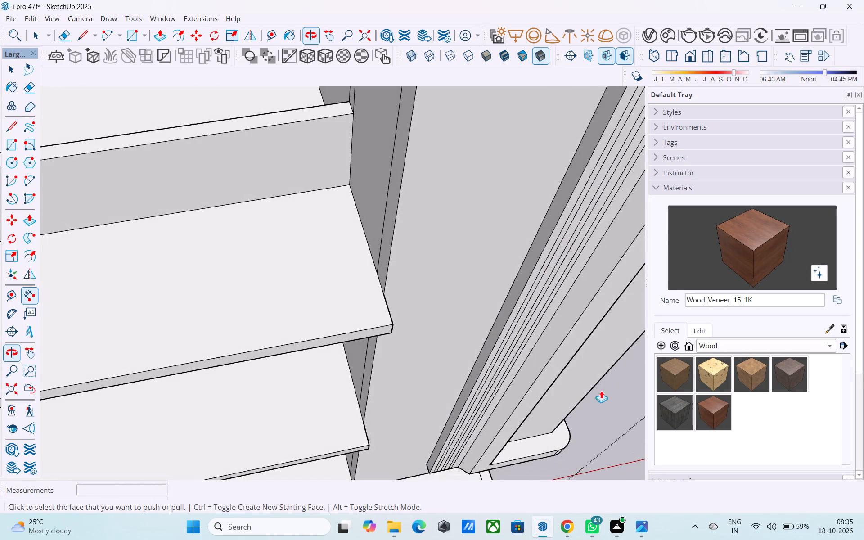
{"action": "key", "text": "space"}
Push/Pull the top slab's end face about 4' 1 3/4" across the tower wall up to the fluted frame.
{"action": "scroll", "coordinate": [416, 331], "scroll_direction": "down", "scroll_amount": 1}
{"action": "middle_click_drag", "start_coordinate": [413, 328], "coordinate": [379, 284], "text": "shift"}
{"action": "scroll", "coordinate": [379, 284], "scroll_direction": "down", "scroll_amount": 5}
{"action": "middle_click_drag", "start_coordinate": [407, 372], "coordinate": [291, 300], "text": "shift"}
{"action": "middle_click_drag", "start_coordinate": [312, 354], "coordinate": [286, 341]}
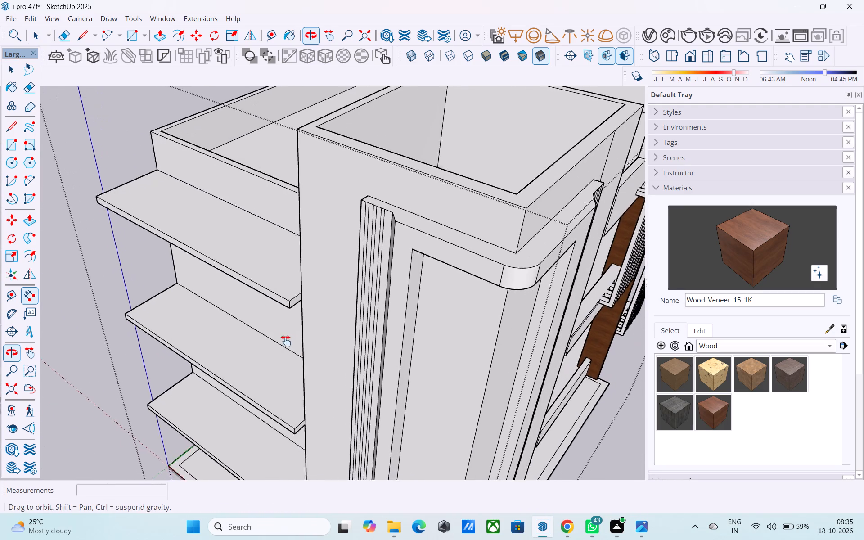
{"action": "middle_click_drag", "start_coordinate": [286, 341], "coordinate": [279, 337]}
{"action": "scroll", "coordinate": [280, 332], "scroll_direction": "up", "scroll_amount": 4}
{"action": "left_click", "coordinate": [267, 265]}
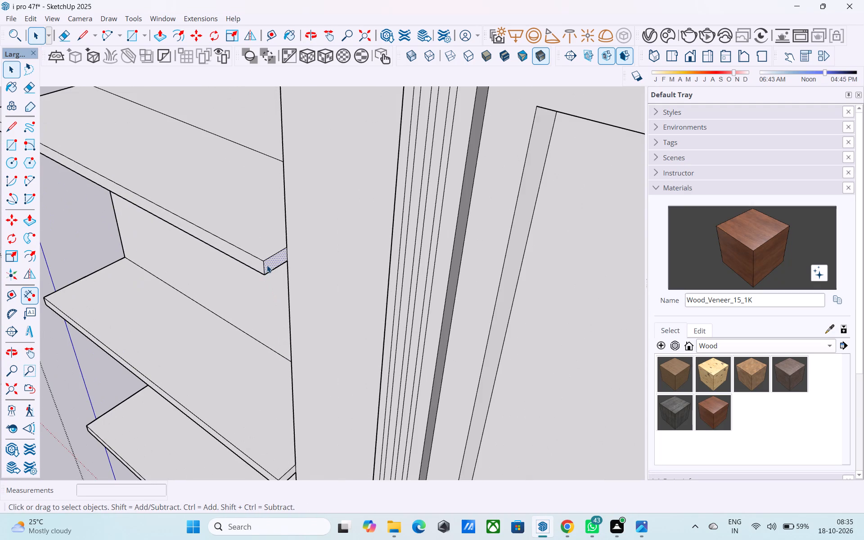
{"action": "key", "text": "p"}
{"action": "left_click", "coordinate": [267, 265]}
{"action": "middle_click_drag", "start_coordinate": [296, 283], "coordinate": [568, 313]}
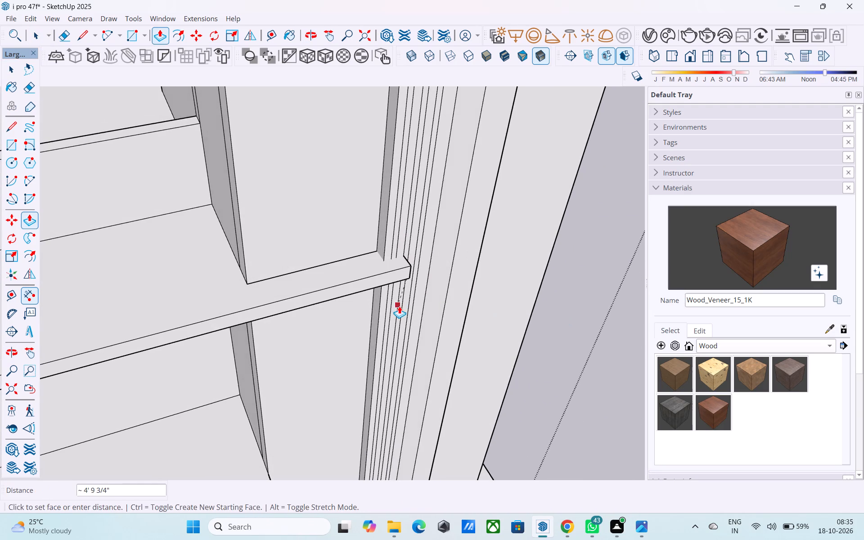
{"action": "scroll", "coordinate": [392, 270], "scroll_direction": "up", "scroll_amount": 4}
{"action": "left_click", "coordinate": [379, 252]}
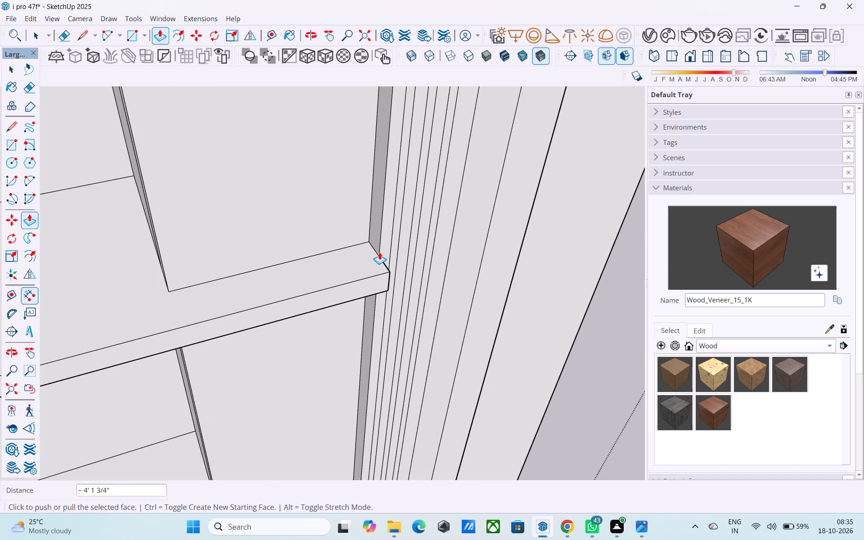
{"action": "scroll", "coordinate": [415, 283], "scroll_direction": "down", "scroll_amount": 3}
{"action": "scroll", "coordinate": [442, 308], "scroll_direction": "up", "scroll_amount": 1}
{"action": "scroll", "coordinate": [447, 311], "scroll_direction": "down", "scroll_amount": 13}
{"action": "key", "text": "space"}
Push/Pull the tower's wall face above the extended top slab by 3".
{"action": "middle_click_drag", "start_coordinate": [364, 346], "coordinate": [374, 366]}
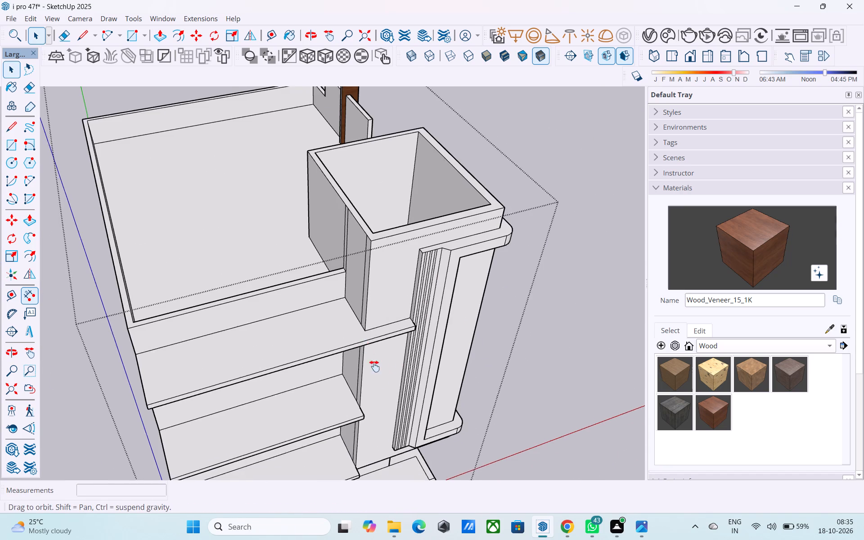
{"action": "middle_click_drag", "start_coordinate": [374, 366], "coordinate": [353, 306]}
{"action": "scroll", "coordinate": [351, 304], "scroll_direction": "down", "scroll_amount": 2}
{"action": "middle_click_drag", "start_coordinate": [353, 308], "coordinate": [385, 388], "text": "shift"}
{"action": "scroll", "coordinate": [391, 360], "scroll_direction": "up", "scroll_amount": 4}
{"action": "middle_click_drag", "start_coordinate": [392, 359], "coordinate": [489, 411], "text": "shift"}
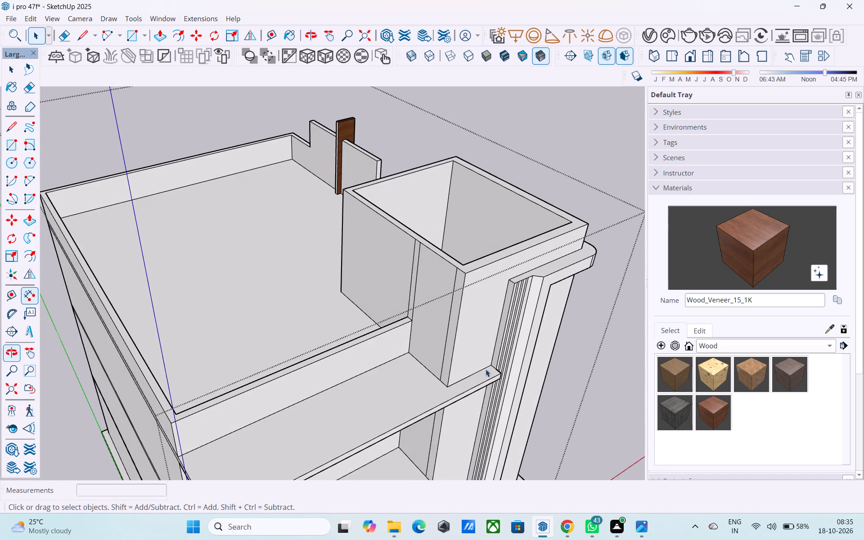
{"action": "left_click", "coordinate": [463, 333]}
{"action": "key", "text": "p"}
{"action": "left_click", "coordinate": [463, 333]}
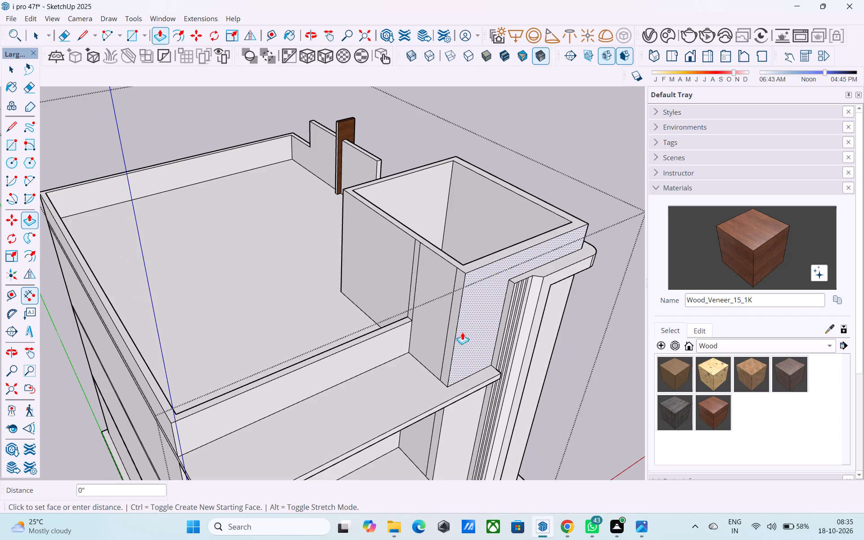
{"action": "type", "text": "3\""}
{"action": "key", "text": "Return"}
{"action": "key", "text": "space"}
Erase the leftover edge on the top slab along the base of the tower's wall face.
{"action": "middle_click_drag", "start_coordinate": [458, 327], "coordinate": [227, 337]}
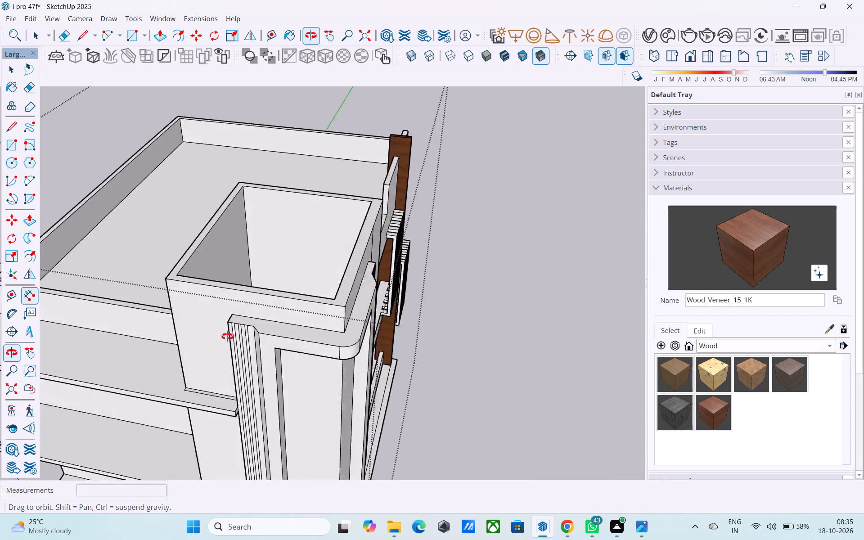
{"action": "middle_click_drag", "start_coordinate": [227, 337], "coordinate": [405, 252]}
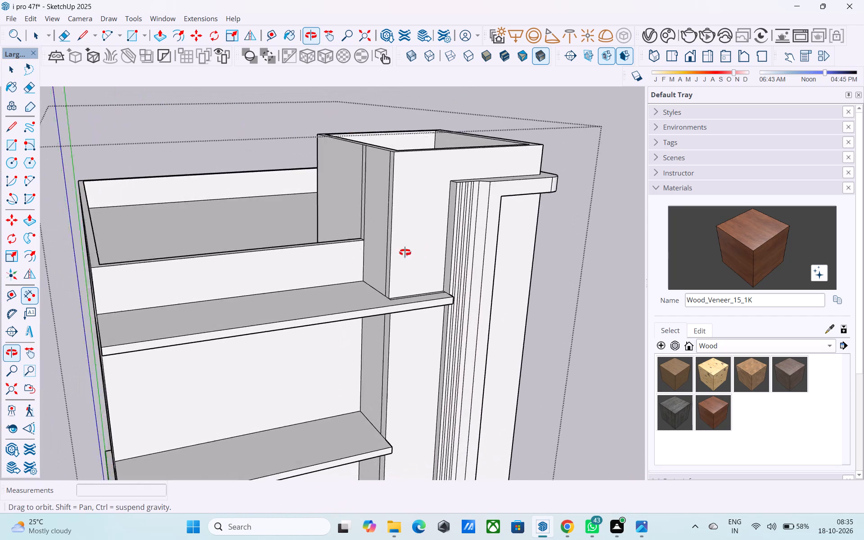
{"action": "middle_click_drag", "start_coordinate": [405, 252], "coordinate": [353, 239]}
{"action": "scroll", "coordinate": [335, 269], "scroll_direction": "down", "scroll_amount": 2}
{"action": "middle_click_drag", "start_coordinate": [335, 269], "coordinate": [346, 283], "text": "shift"}
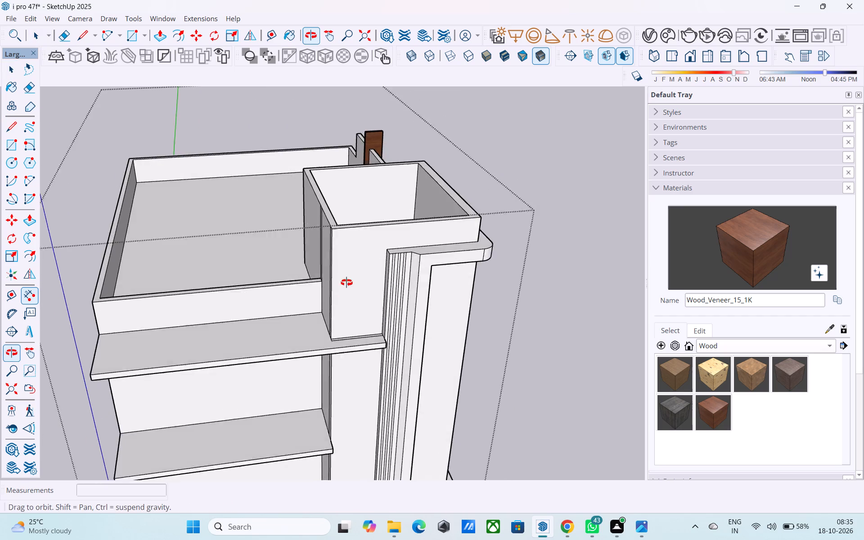
{"action": "middle_click_drag", "start_coordinate": [346, 283], "coordinate": [346, 314], "text": "shift"}
{"action": "middle_click_drag", "start_coordinate": [354, 370], "coordinate": [139, 348], "text": "shift"}
{"action": "middle_click_drag", "start_coordinate": [387, 356], "coordinate": [321, 340], "text": "shift"}
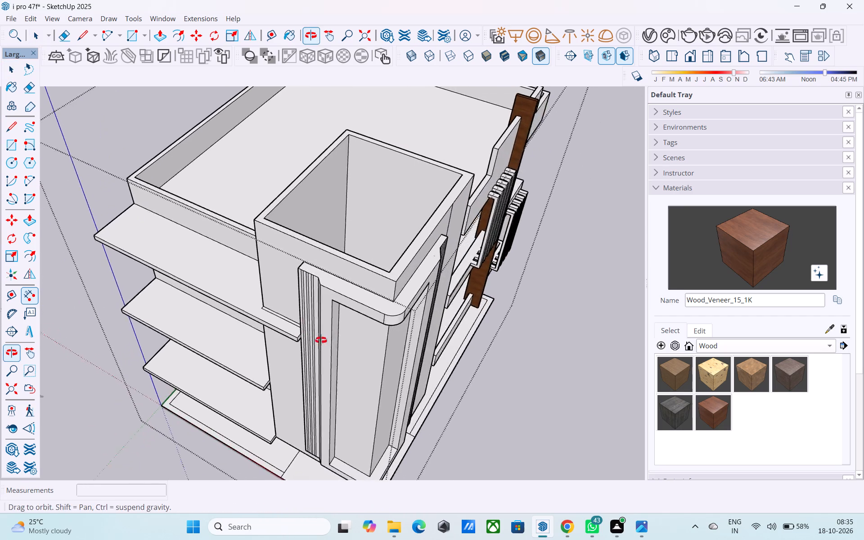
{"action": "middle_click_drag", "start_coordinate": [321, 340], "coordinate": [437, 365], "text": "shift"}
{"action": "scroll", "coordinate": [401, 358], "scroll_direction": "up", "scroll_amount": 12}
{"action": "key", "text": "e"}
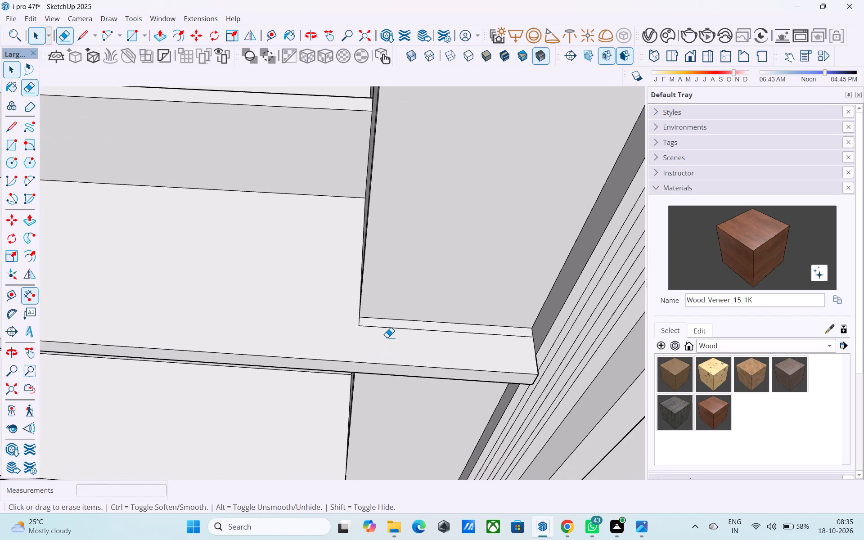
{"action": "left_click_drag", "start_coordinate": [379, 332], "coordinate": [357, 325]}
{"action": "scroll", "coordinate": [355, 325], "scroll_direction": "down", "scroll_amount": 3}
{"action": "key", "text": "space"}
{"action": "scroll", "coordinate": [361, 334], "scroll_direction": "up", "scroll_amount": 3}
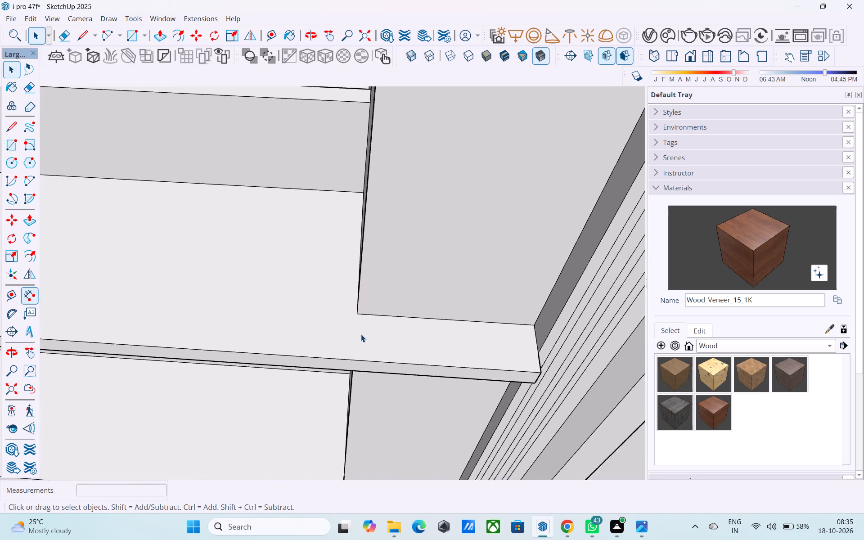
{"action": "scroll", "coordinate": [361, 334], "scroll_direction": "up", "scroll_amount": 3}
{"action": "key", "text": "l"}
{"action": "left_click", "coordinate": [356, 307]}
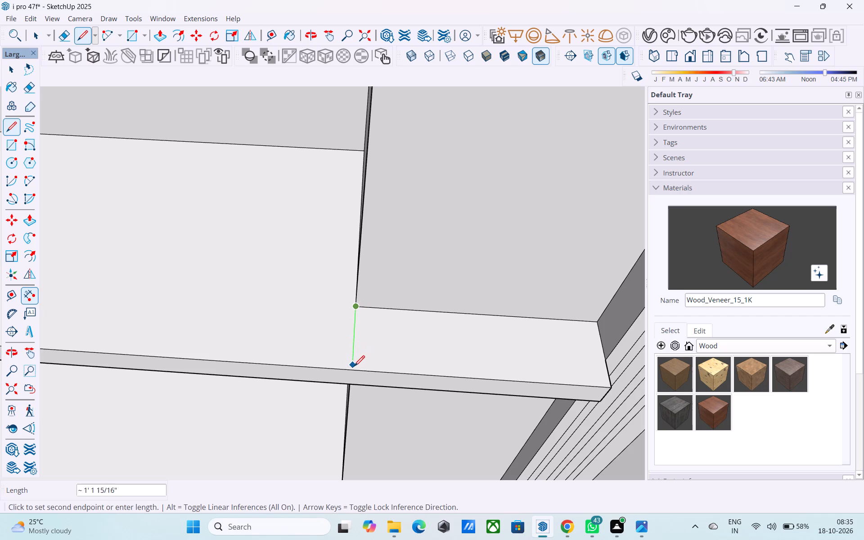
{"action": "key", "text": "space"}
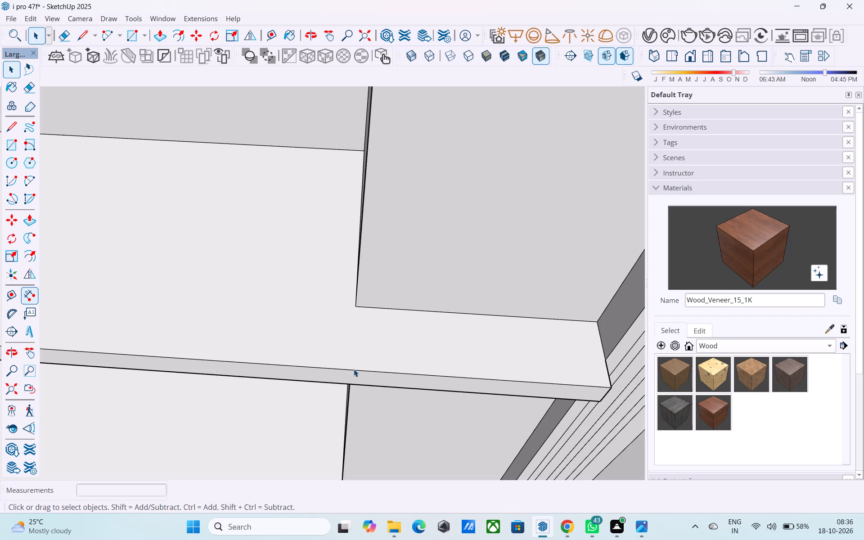
Push/Pull the front face of the top projecting slab further outward.
{"action": "scroll", "coordinate": [354, 369], "scroll_direction": "down", "scroll_amount": 3}
{"action": "scroll", "coordinate": [347, 382], "scroll_direction": "up", "scroll_amount": 3}
{"action": "scroll", "coordinate": [347, 379], "scroll_direction": "down", "scroll_amount": 11}
{"action": "middle_click_drag", "start_coordinate": [346, 384], "coordinate": [345, 297]}
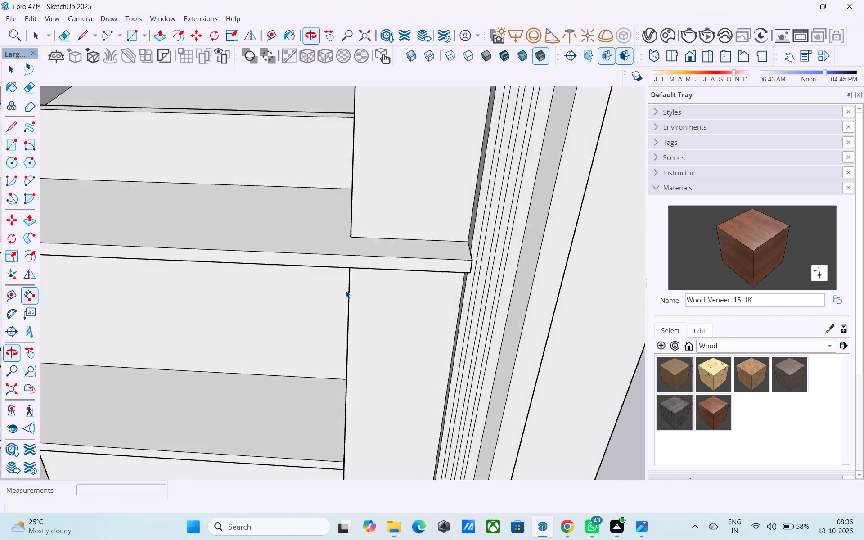
{"action": "scroll", "coordinate": [346, 290], "scroll_direction": "down", "scroll_amount": 11}
{"action": "middle_click_drag", "start_coordinate": [342, 311], "coordinate": [236, 267]}
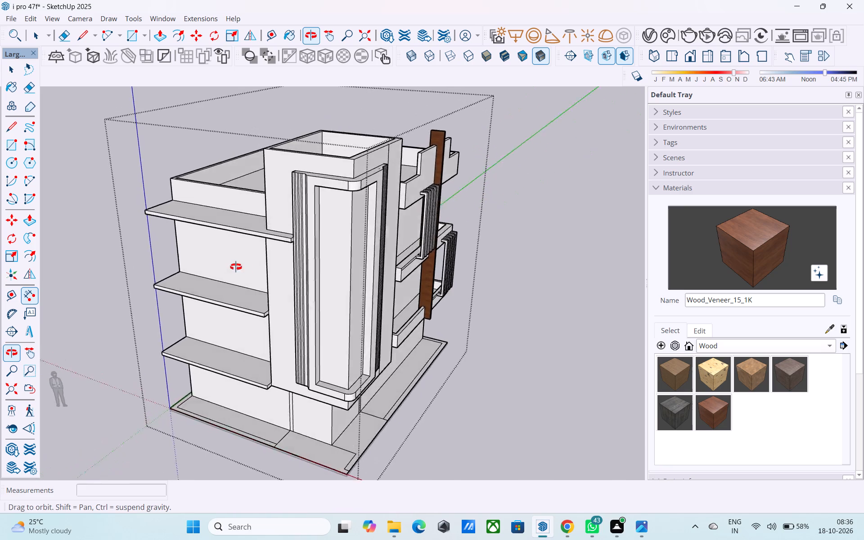
{"action": "middle_click_drag", "start_coordinate": [236, 267], "coordinate": [386, 305]}
{"action": "scroll", "coordinate": [358, 284], "scroll_direction": "up", "scroll_amount": 7}
{"action": "left_click", "coordinate": [373, 254]}
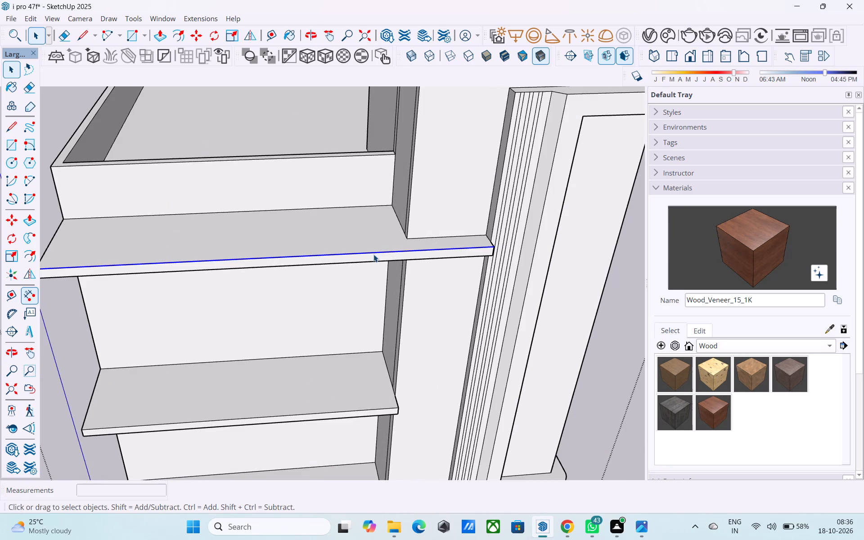
{"action": "left_click", "coordinate": [373, 254]}
{"action": "left_click", "coordinate": [376, 257]}
{"action": "key", "text": "p"}
{"action": "left_click", "coordinate": [376, 257]}
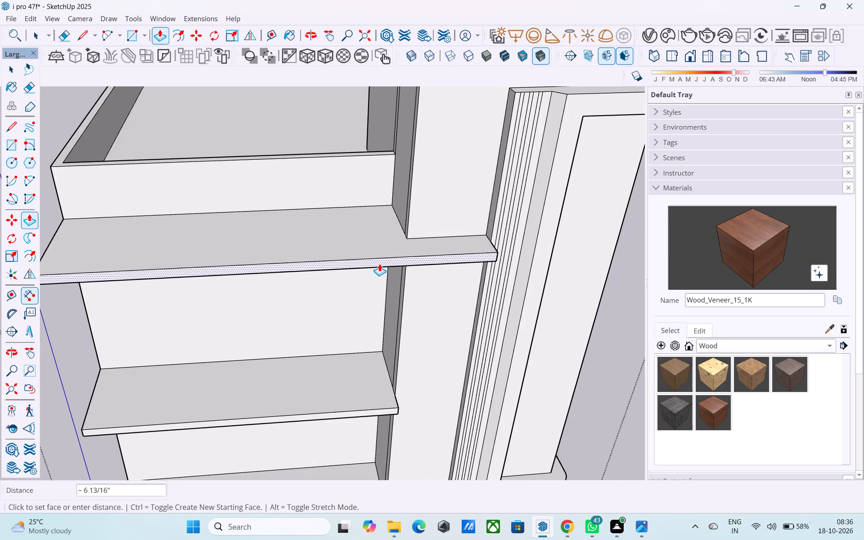
Push/pull the front face of the top projecting slab outward by 1'.
{"action": "type", "text": "1'"}
{"action": "key", "text": "Return"}
{"action": "key", "text": "space"}
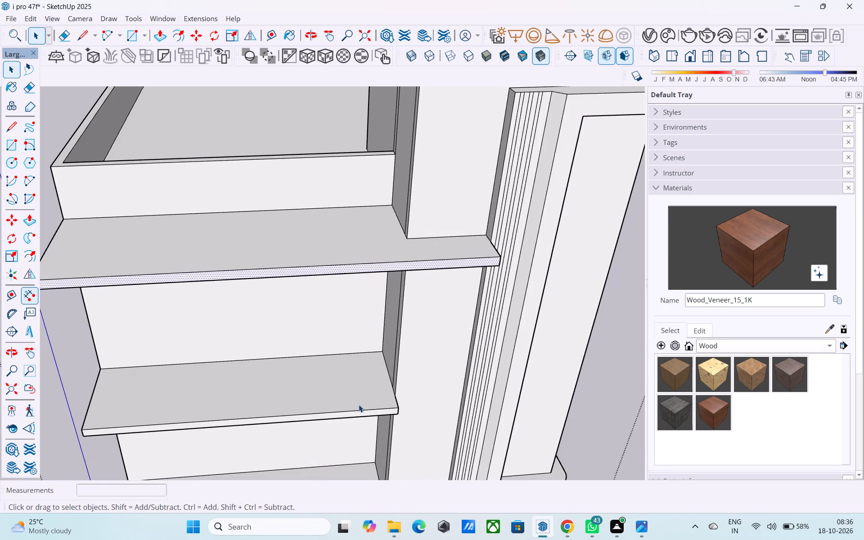
Extend the front faces of the middle and lowest projecting slabs outward by the same 1' distance.
{"action": "scroll", "coordinate": [358, 410], "scroll_direction": "up", "scroll_amount": 3}
{"action": "left_click", "coordinate": [359, 413]}
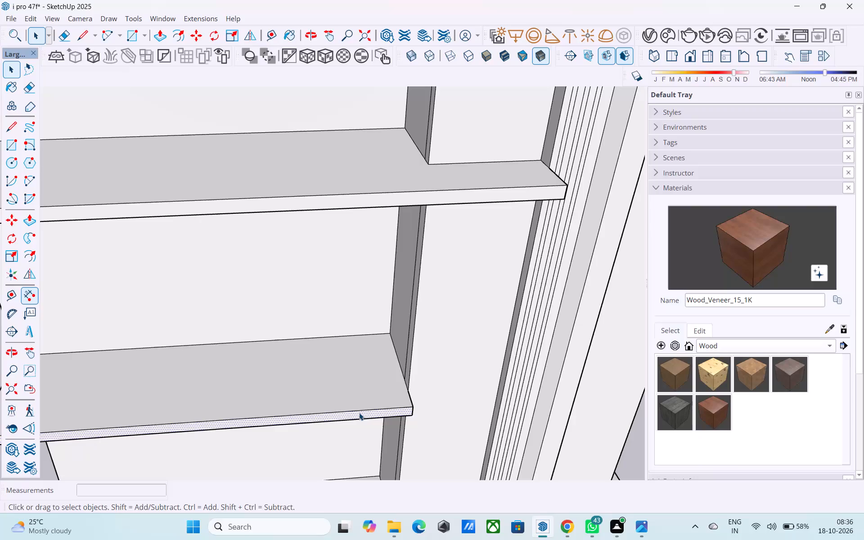
{"action": "key", "text": "p"}
{"action": "double_click", "coordinate": [359, 413]}
{"action": "key", "text": "space"}
{"action": "scroll", "coordinate": [359, 413], "scroll_direction": "down", "scroll_amount": 6}
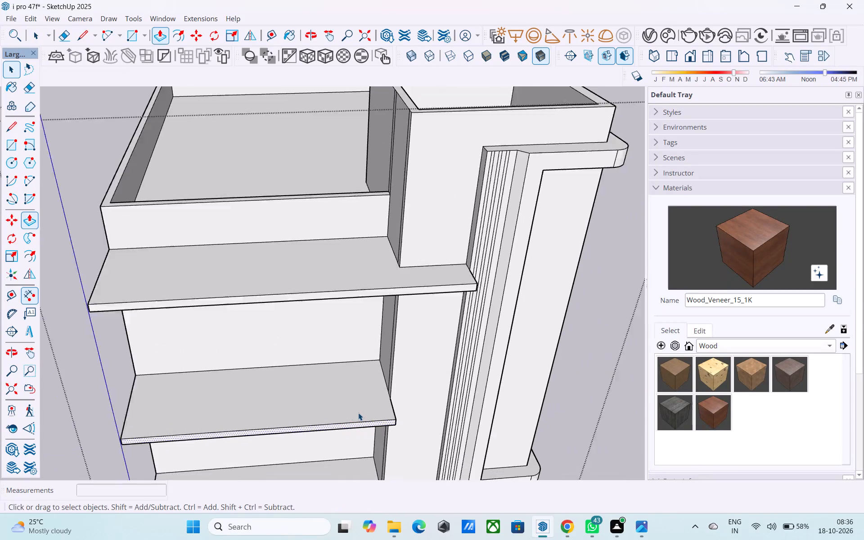
{"action": "scroll", "coordinate": [356, 421], "scroll_direction": "down", "scroll_amount": 1}
{"action": "middle_click_drag", "start_coordinate": [356, 421], "coordinate": [338, 239]}
{"action": "scroll", "coordinate": [329, 340], "scroll_direction": "up", "scroll_amount": 7, "text": "shift"}
{"action": "left_click", "coordinate": [329, 340]}
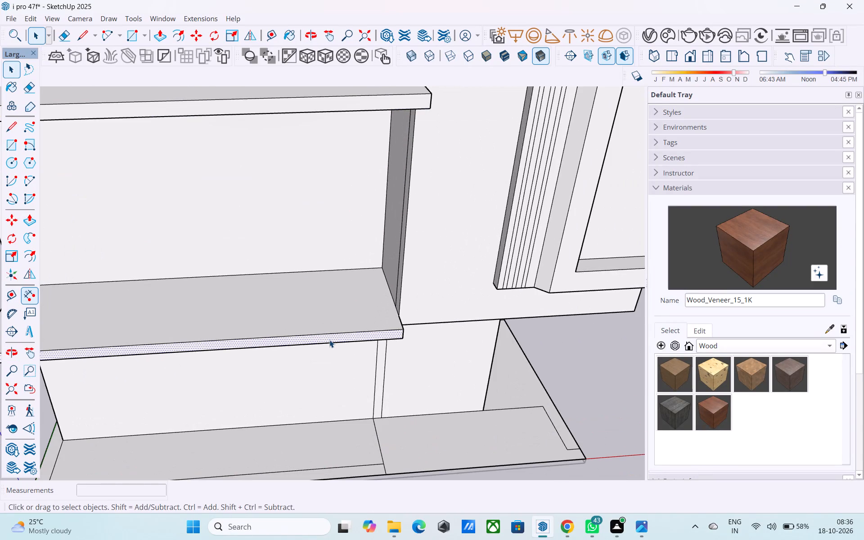
{"action": "key", "text": "p"}
{"action": "double_click", "coordinate": [329, 340]}
{"action": "key", "text": "space"}
{"action": "scroll", "coordinate": [329, 340], "scroll_direction": "down", "scroll_amount": 9}
Pull the middle slab's end face about 4' 1 3/4" toward the fluted column, aligning it with the top slab's end.
{"action": "middle_click_drag", "start_coordinate": [331, 341], "coordinate": [342, 384]}
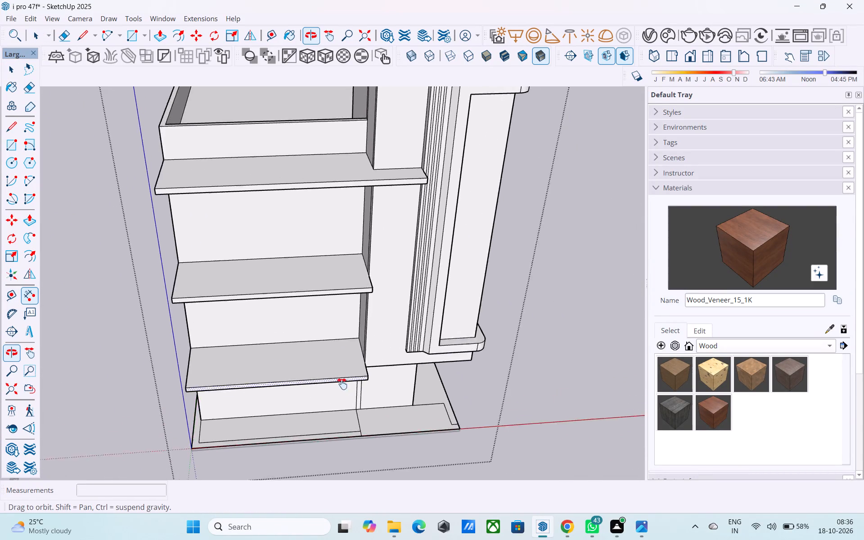
{"action": "middle_click_drag", "start_coordinate": [342, 384], "coordinate": [239, 394]}
{"action": "middle_click_drag", "start_coordinate": [245, 382], "coordinate": [272, 389], "text": "shift"}
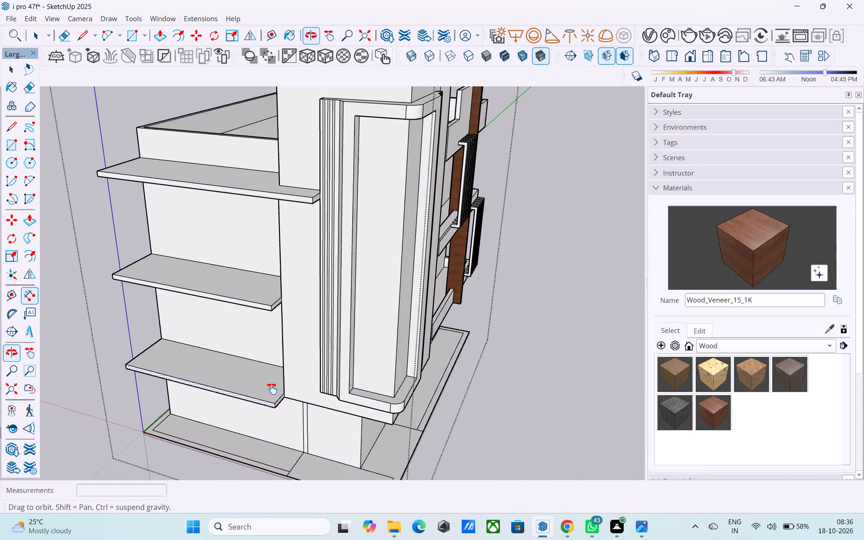
{"action": "middle_click_drag", "start_coordinate": [272, 389], "coordinate": [317, 382], "text": "shift"}
{"action": "scroll", "coordinate": [303, 351], "scroll_direction": "up", "scroll_amount": 4}
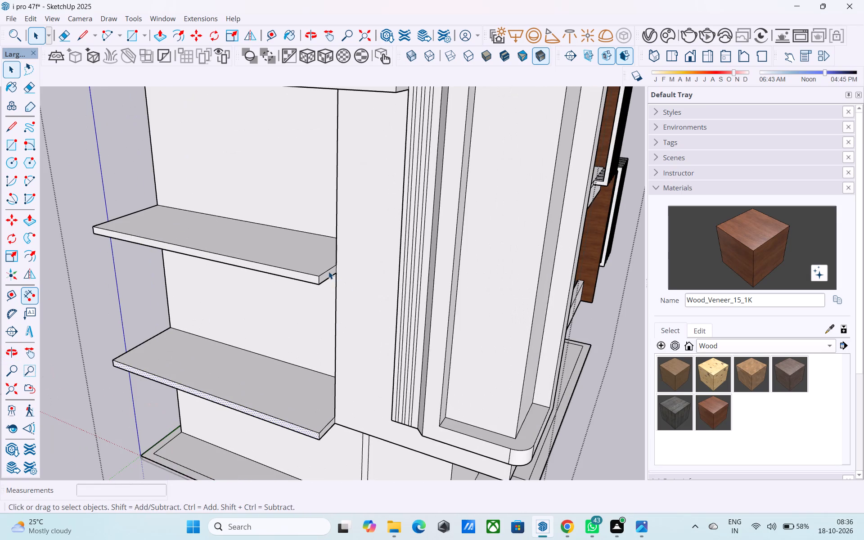
{"action": "left_click", "coordinate": [328, 271]}
{"action": "left_click", "coordinate": [328, 272]}
{"action": "left_click", "coordinate": [331, 275]}
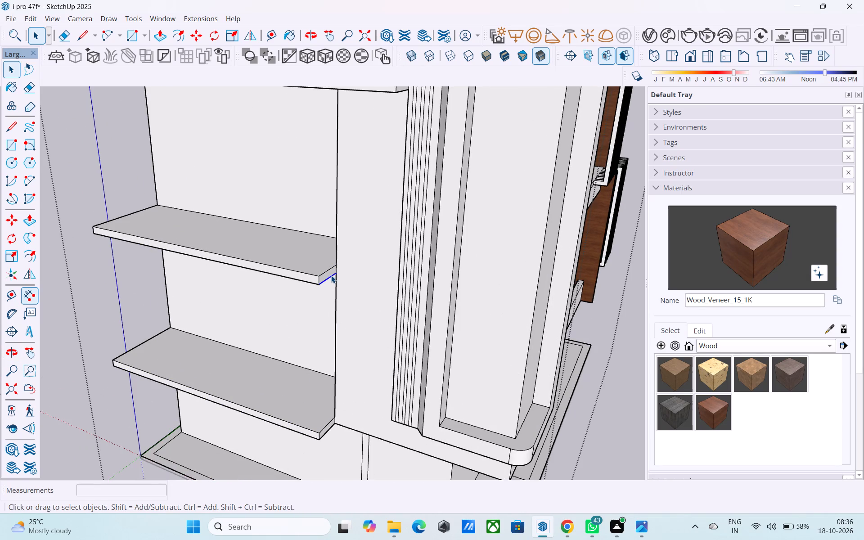
{"action": "left_click", "coordinate": [331, 275]}
{"action": "left_click", "coordinate": [330, 273]}
{"action": "key", "text": "p"}
{"action": "left_click", "coordinate": [330, 273]}
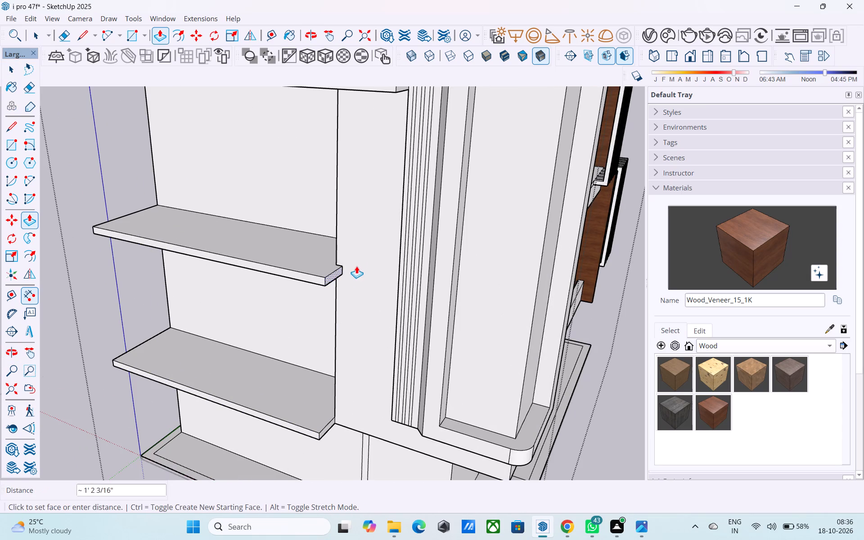
{"action": "scroll", "coordinate": [365, 249], "scroll_direction": "down", "scroll_amount": 5}
{"action": "left_click", "coordinate": [385, 153]}
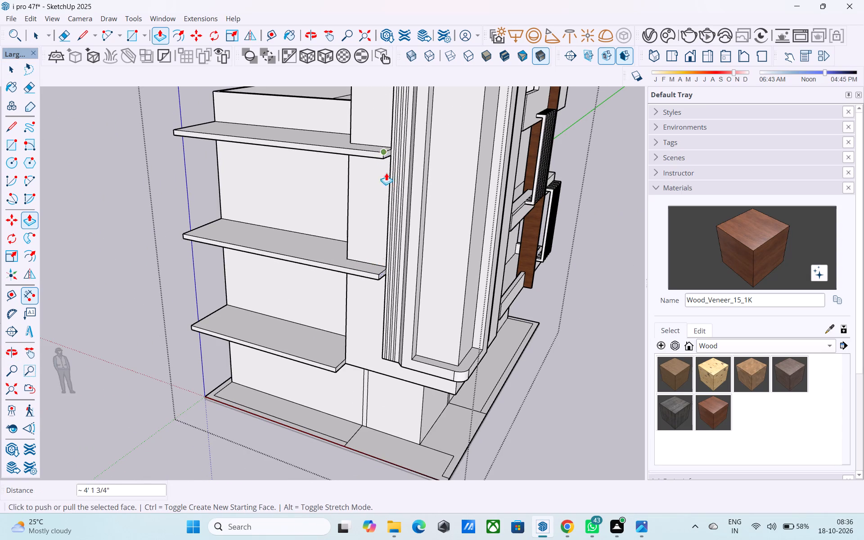
Pull the lowest slab's end face about 4' 1 3/4", aligning it with the end of the slab above.
{"action": "scroll", "coordinate": [333, 406], "scroll_direction": "up", "scroll_amount": 10}
{"action": "key", "text": "space"}
{"action": "left_click", "coordinate": [333, 316]}
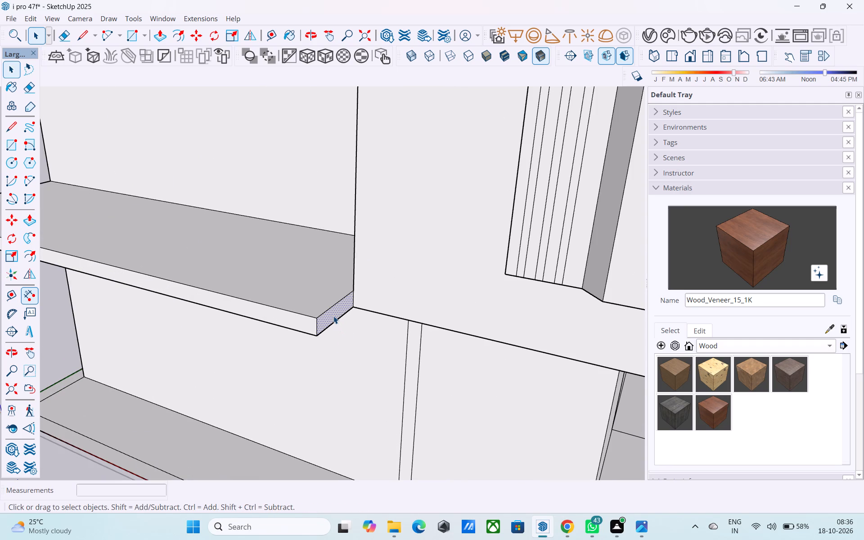
{"action": "key", "text": "p"}
{"action": "left_click", "coordinate": [333, 316]}
{"action": "scroll", "coordinate": [347, 326], "scroll_direction": "down", "scroll_amount": 9}
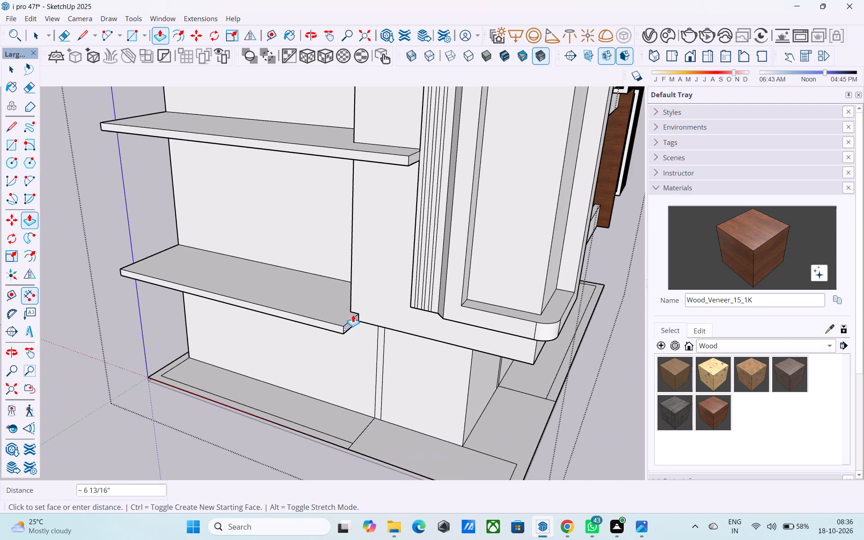
{"action": "left_click", "coordinate": [409, 164]}
Examine the extended slabs and the building's front and side from several angles.
{"action": "scroll", "coordinate": [345, 294], "scroll_direction": "down", "scroll_amount": 5}
{"action": "middle_click_drag", "start_coordinate": [348, 308], "coordinate": [414, 310]}
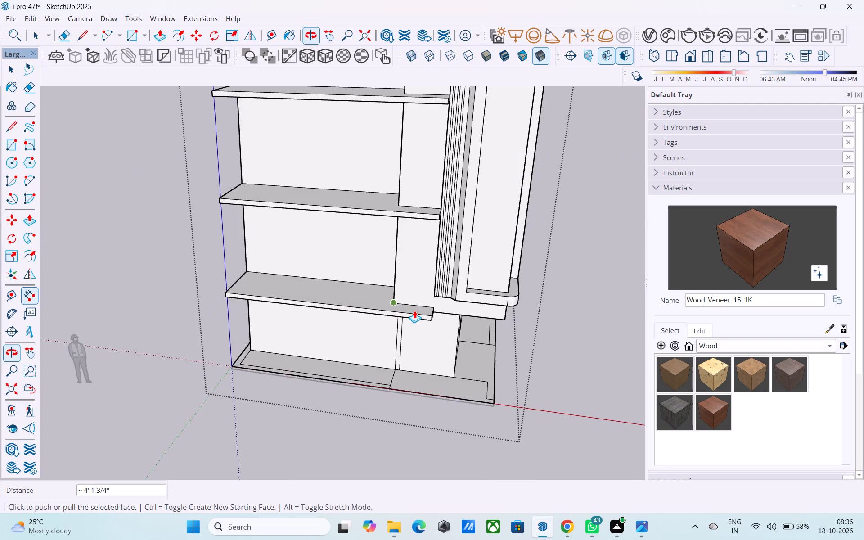
{"action": "scroll", "coordinate": [414, 310], "scroll_direction": "down", "scroll_amount": 4}
{"action": "middle_click_drag", "start_coordinate": [413, 312], "coordinate": [414, 304]}
{"action": "middle_click_drag", "start_coordinate": [427, 322], "coordinate": [426, 318]}
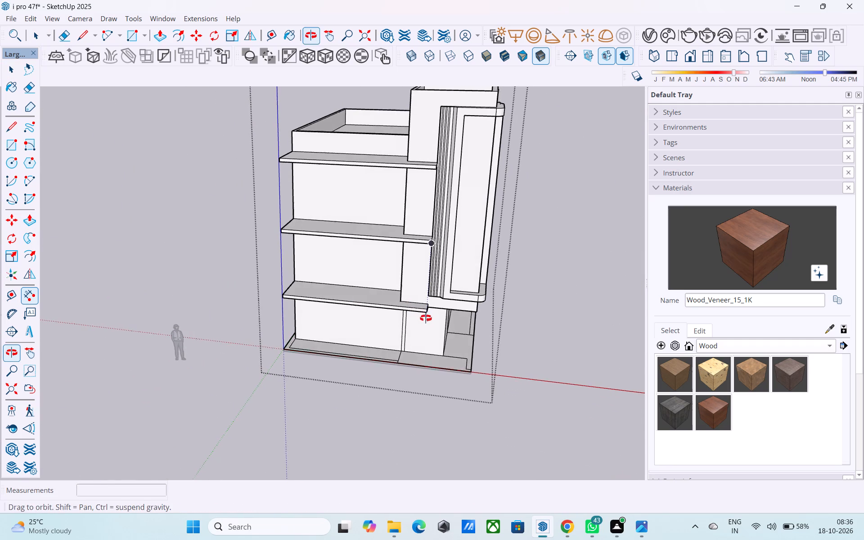
{"action": "middle_click_drag", "start_coordinate": [426, 318], "coordinate": [425, 311]}
{"action": "scroll", "coordinate": [442, 297], "scroll_direction": "up", "scroll_amount": 2}
{"action": "scroll", "coordinate": [442, 297], "scroll_direction": "down", "scroll_amount": 1}
{"action": "scroll", "coordinate": [443, 297], "scroll_direction": "up", "scroll_amount": 5}
{"action": "scroll", "coordinate": [446, 307], "scroll_direction": "down", "scroll_amount": 10}
{"action": "middle_click_drag", "start_coordinate": [401, 323], "coordinate": [497, 349]}
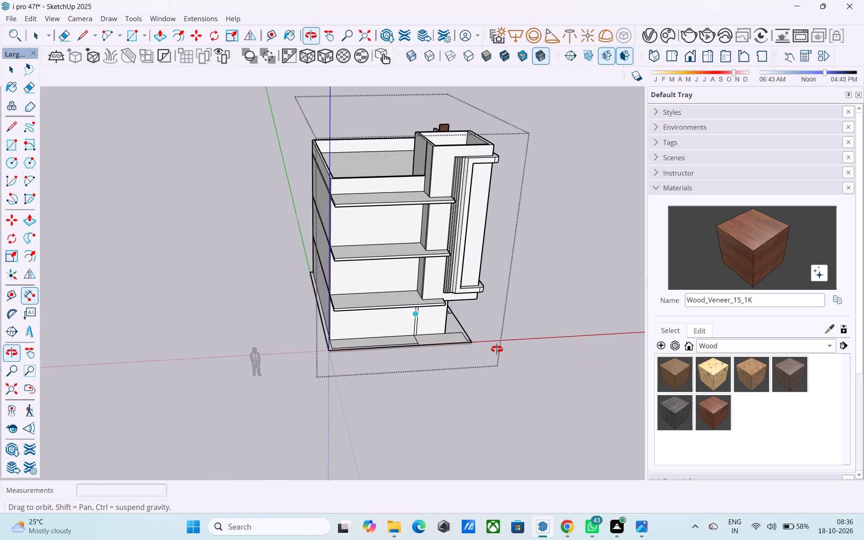
{"action": "middle_click_drag", "start_coordinate": [497, 349], "coordinate": [497, 350]}
{"action": "middle_click_drag", "start_coordinate": [476, 345], "coordinate": [502, 349]}
{"action": "middle_click_drag", "start_coordinate": [502, 349], "coordinate": [458, 367]}
{"action": "middle_click_drag", "start_coordinate": [429, 345], "coordinate": [454, 350], "text": "shift"}
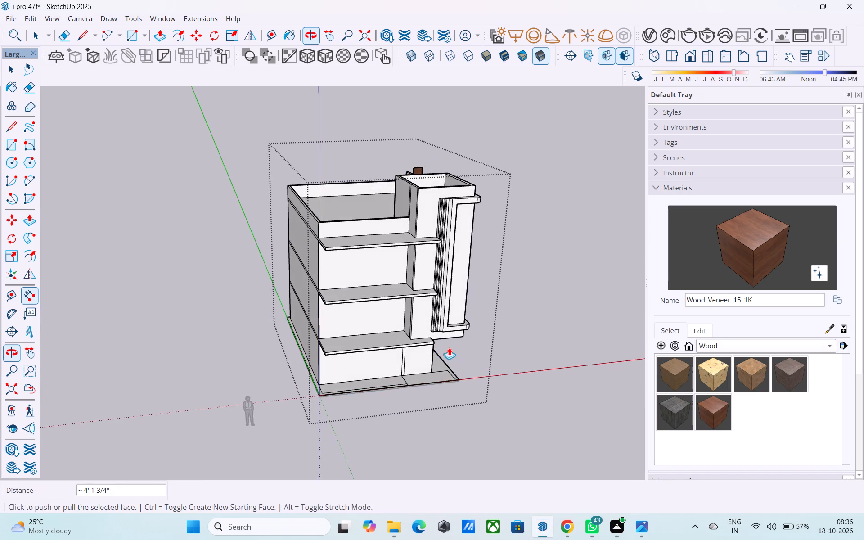
Copy the outer vertical edges of the two upper floors' front walls 6" inward.
{"action": "scroll", "coordinate": [445, 337], "scroll_direction": "up", "scroll_amount": 3}
{"action": "middle_click_drag", "start_coordinate": [436, 330], "coordinate": [535, 336], "text": "shift"}
{"action": "scroll", "coordinate": [429, 270], "scroll_direction": "up", "scroll_amount": 2}
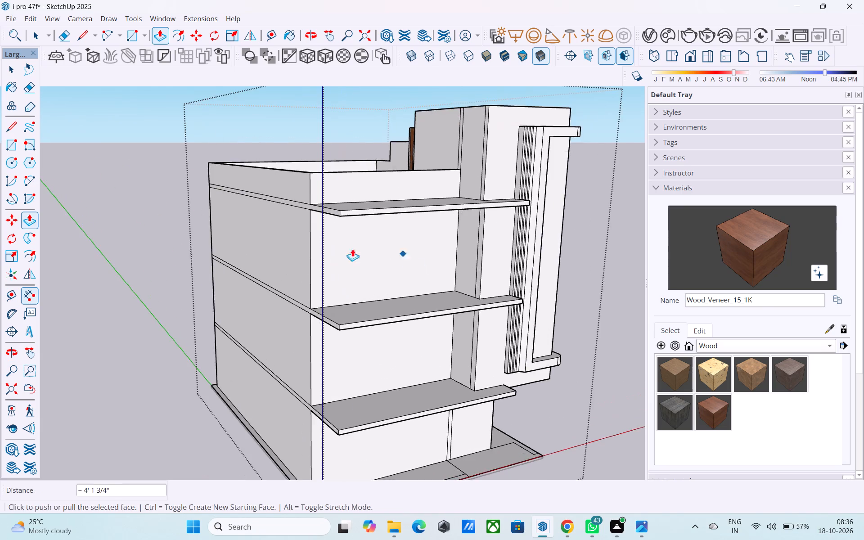
{"action": "scroll", "coordinate": [352, 249], "scroll_direction": "up", "scroll_amount": 3}
{"action": "middle_click_drag", "start_coordinate": [301, 252], "coordinate": [243, 236]}
{"action": "key", "text": "space"}
{"action": "scroll", "coordinate": [223, 195], "scroll_direction": "up", "scroll_amount": 1}
{"action": "middle_click_drag", "start_coordinate": [214, 194], "coordinate": [253, 252], "text": "shift"}
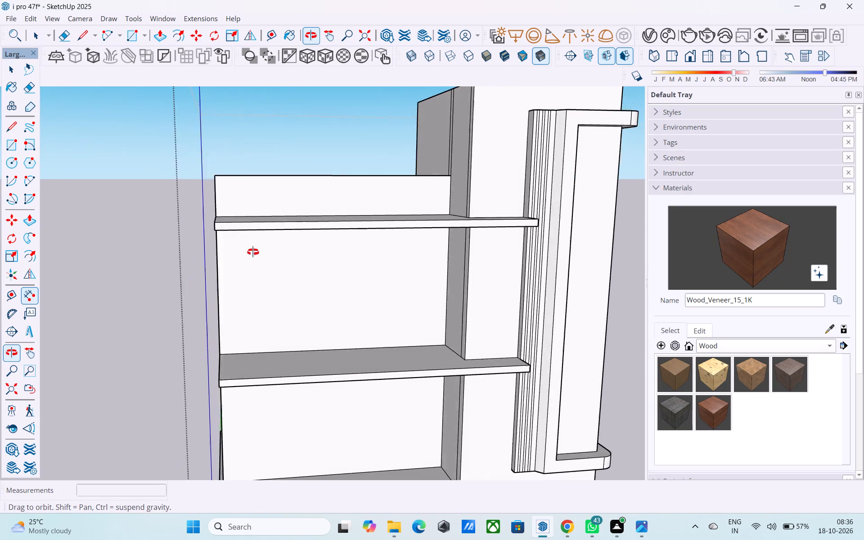
{"action": "middle_click_drag", "start_coordinate": [253, 252], "coordinate": [250, 251], "text": "shift"}
{"action": "scroll", "coordinate": [246, 251], "scroll_direction": "up", "scroll_amount": 1}
{"action": "middle_click_drag", "start_coordinate": [246, 251], "coordinate": [267, 232]}
{"action": "left_click", "coordinate": [245, 227]}
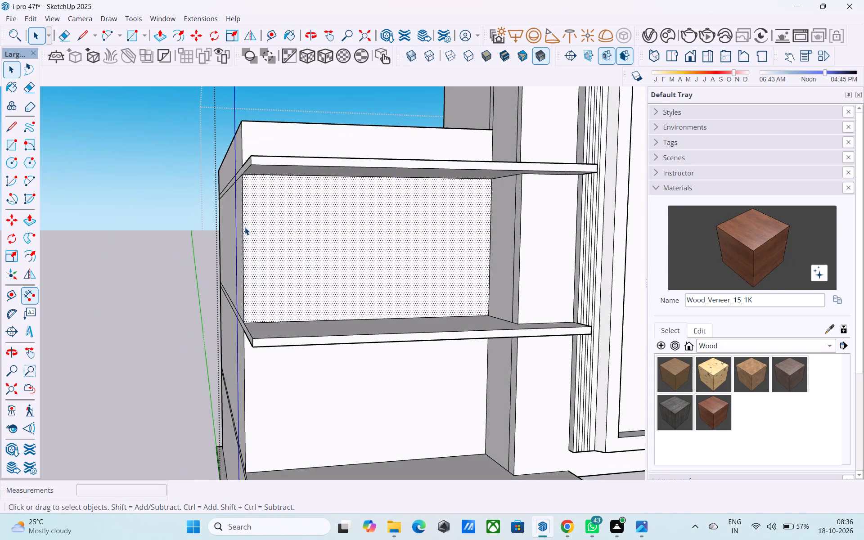
{"action": "left_click", "coordinate": [243, 226]}
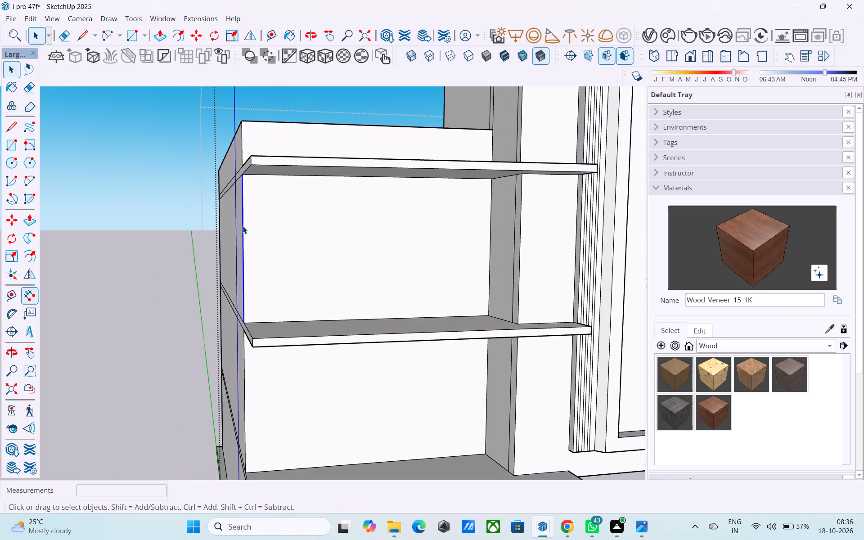
{"action": "middle_click_drag", "start_coordinate": [251, 265], "coordinate": [253, 173], "text": "shift"}
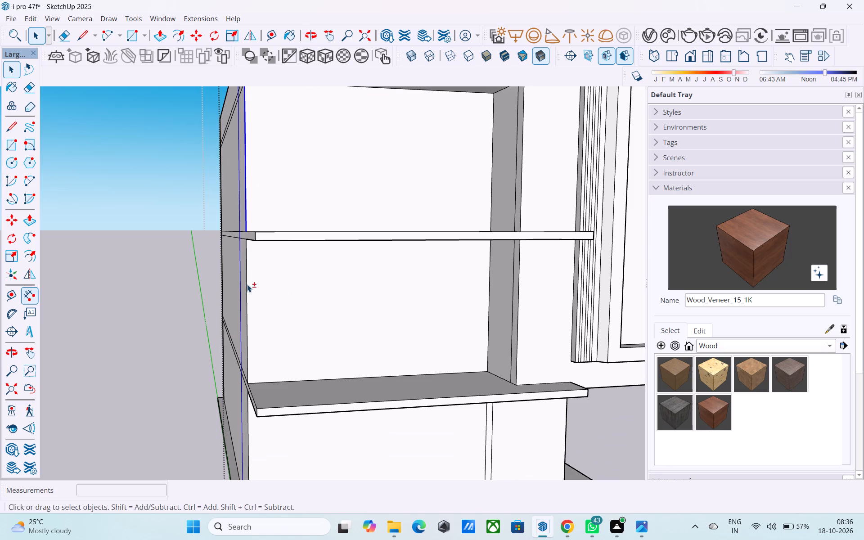
{"action": "left_click", "coordinate": [247, 281], "text": "shift"}
{"action": "middle_click_drag", "start_coordinate": [272, 340], "coordinate": [263, 217], "text": "shift"}
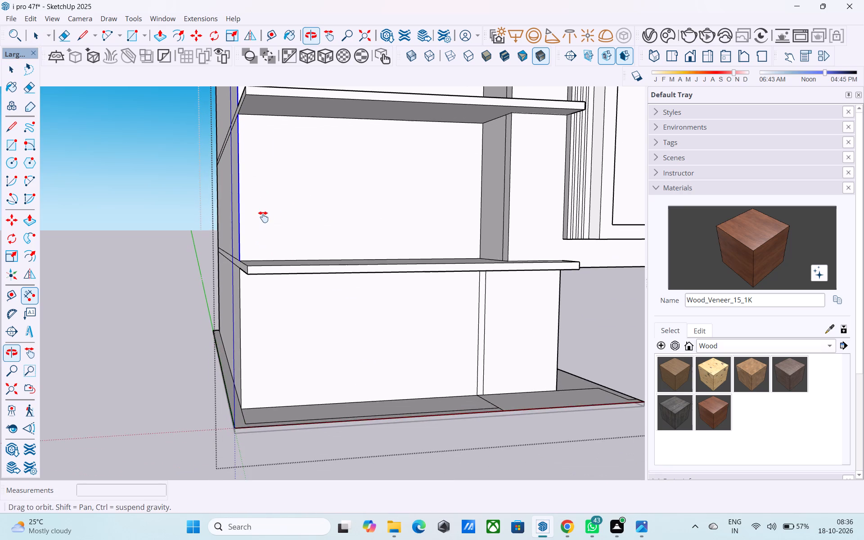
{"action": "middle_click_drag", "start_coordinate": [263, 217], "coordinate": [292, 371], "text": "shift"}
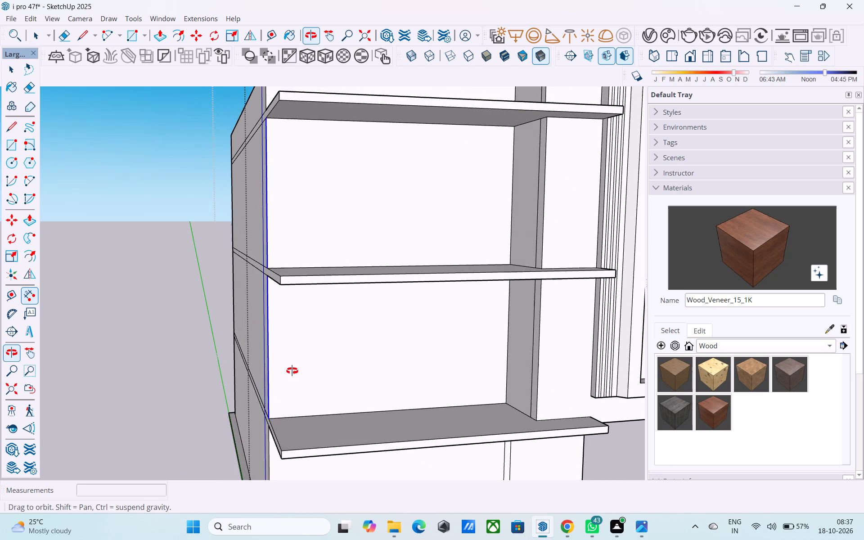
{"action": "middle_click_drag", "start_coordinate": [292, 371], "coordinate": [292, 372], "text": "shift"}
{"action": "key", "text": "m"}
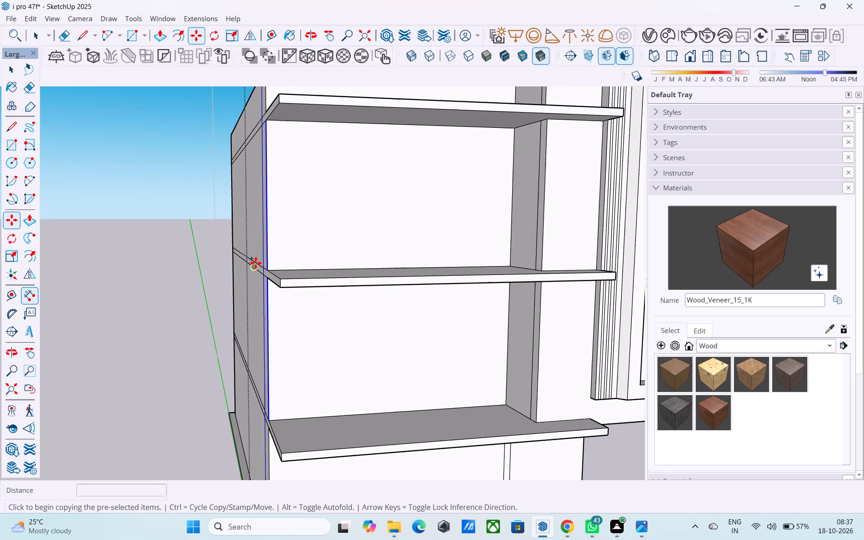
{"action": "left_click", "coordinate": [266, 270]}
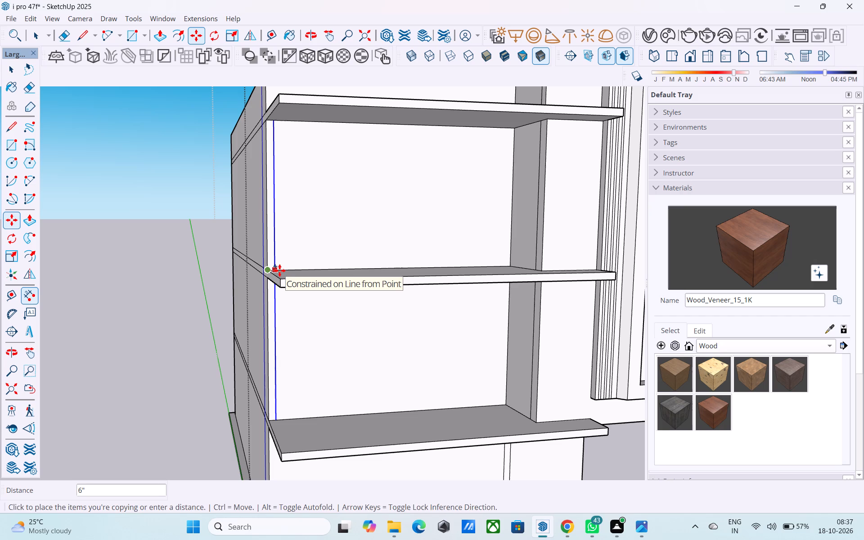
{"action": "left_click", "coordinate": [280, 270]}
{"action": "key", "text": "space"}
Pull the narrow wall strips on both upper floors out 6' 3" to the slabs' front edge, forming side walls.
{"action": "left_click", "coordinate": [271, 247]}
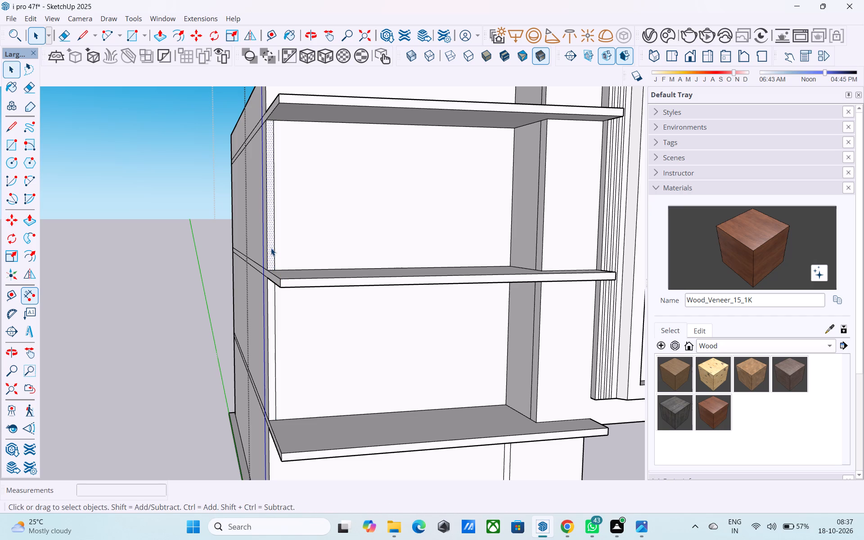
{"action": "key", "text": "p"}
{"action": "left_click", "coordinate": [271, 247]}
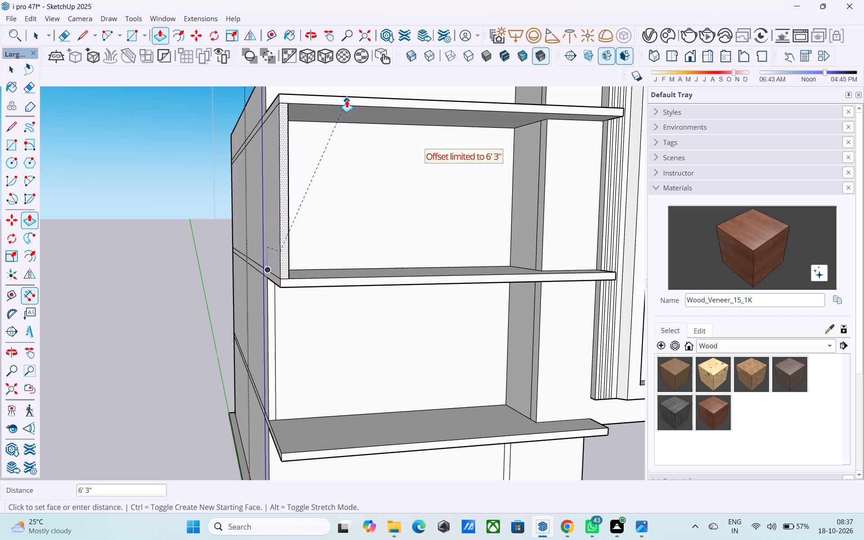
{"action": "left_click", "coordinate": [346, 100]}
{"action": "scroll", "coordinate": [295, 218], "scroll_direction": "down", "scroll_amount": 4}
{"action": "scroll", "coordinate": [293, 284], "scroll_direction": "up", "scroll_amount": 6}
{"action": "key", "text": "space"}
{"action": "left_click", "coordinate": [262, 272]}
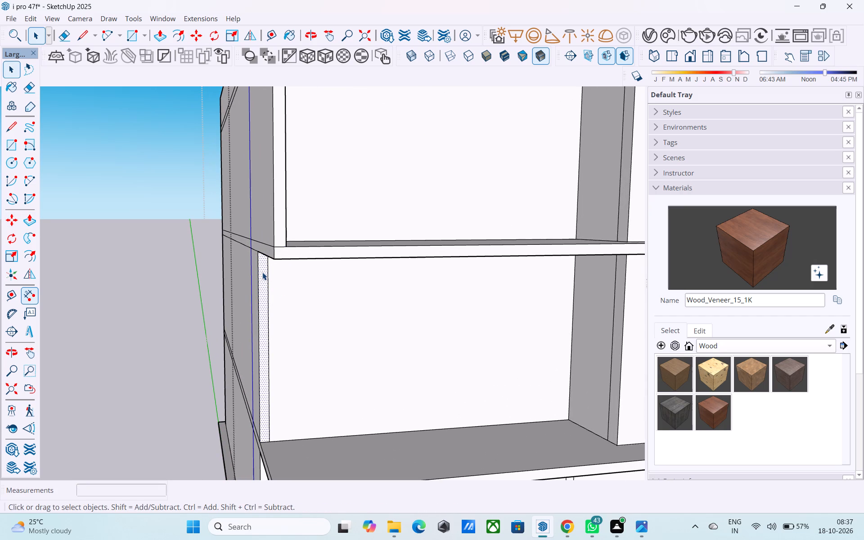
{"action": "key", "text": "p"}
{"action": "double_click", "coordinate": [262, 272]}
{"action": "scroll", "coordinate": [262, 272], "scroll_direction": "down", "scroll_amount": 10}
{"action": "key", "text": "space"}
Copy the inner vertical front edges of both upper floors' side walls 6" back along the walls' inner faces.
{"action": "middle_click_drag", "start_coordinate": [303, 331], "coordinate": [226, 385]}
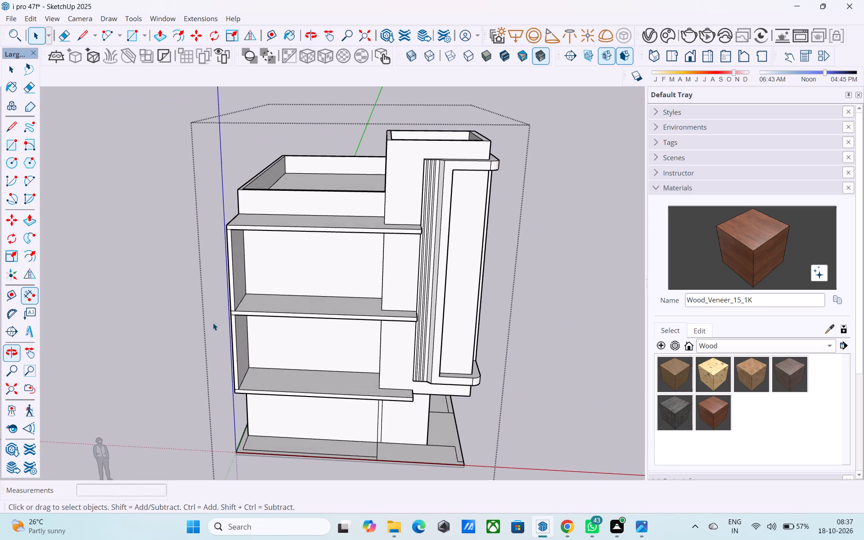
{"action": "middle_click_drag", "start_coordinate": [214, 318], "coordinate": [197, 335]}
{"action": "scroll", "coordinate": [193, 292], "scroll_direction": "up", "scroll_amount": 5}
{"action": "middle_click_drag", "start_coordinate": [202, 276], "coordinate": [192, 295], "text": "shift"}
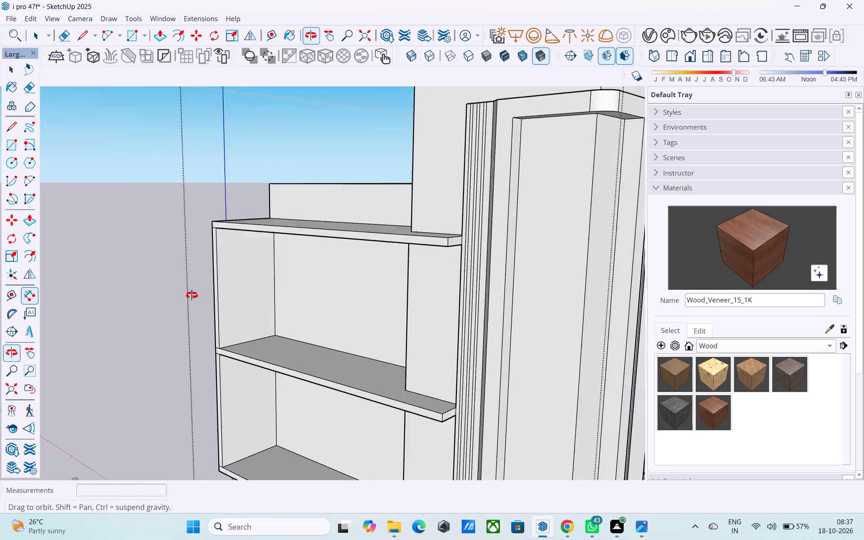
{"action": "middle_click_drag", "start_coordinate": [192, 295], "coordinate": [192, 295], "text": "shift"}
{"action": "scroll", "coordinate": [227, 238], "scroll_direction": "up", "scroll_amount": 3}
{"action": "middle_click_drag", "start_coordinate": [221, 258], "coordinate": [212, 246], "text": "shift"}
{"action": "scroll", "coordinate": [213, 245], "scroll_direction": "up", "scroll_amount": 3}
{"action": "left_click", "coordinate": [205, 235]}
{"action": "middle_click_drag", "start_coordinate": [237, 301], "coordinate": [265, 188], "text": "shift"}
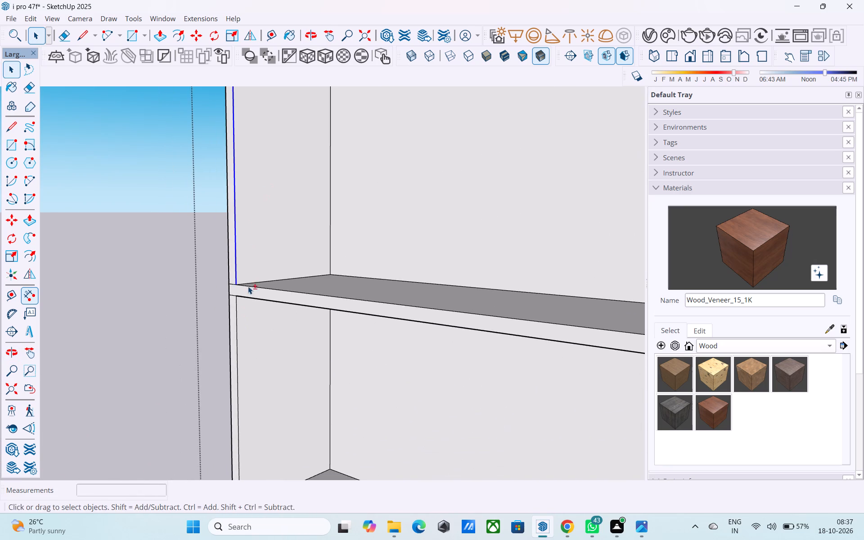
{"action": "left_click", "coordinate": [234, 301], "text": "shift"}
{"action": "left_click", "coordinate": [235, 301], "text": "shift"}
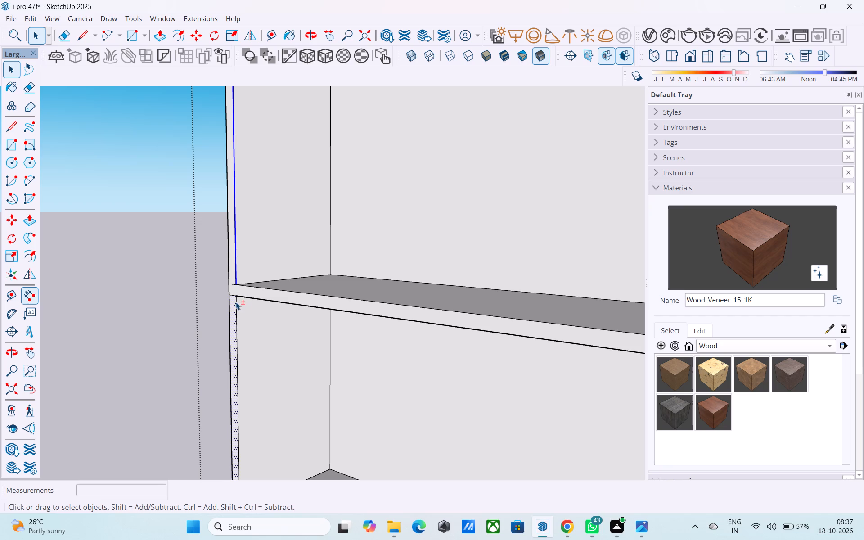
{"action": "left_click", "coordinate": [234, 301], "text": "shift"}
{"action": "scroll", "coordinate": [247, 286], "scroll_direction": "down", "scroll_amount": 4, "text": "shift"}
{"action": "middle_click_drag", "start_coordinate": [247, 286], "coordinate": [242, 371], "text": "shift"}
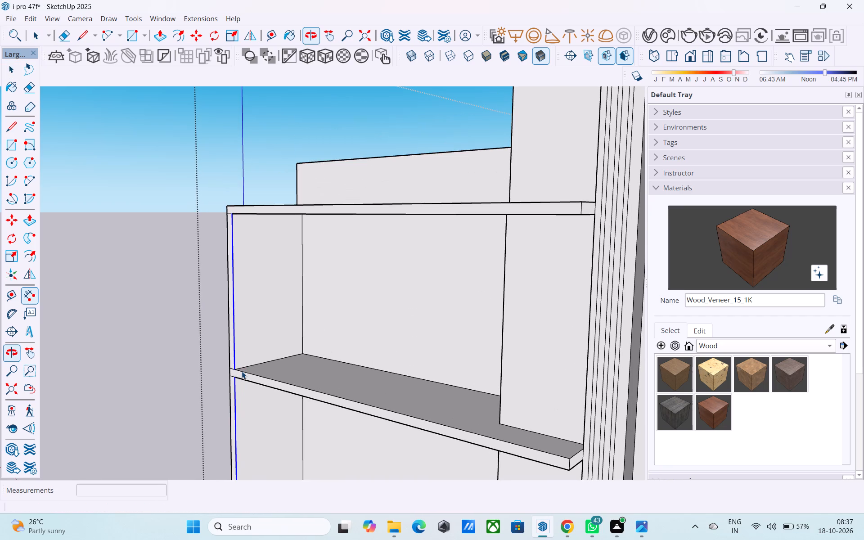
{"action": "middle_click_drag", "start_coordinate": [239, 327], "coordinate": [225, 317]}
{"action": "key", "text": "m"}
{"action": "scroll", "coordinate": [200, 202], "scroll_direction": "up", "scroll_amount": 9}
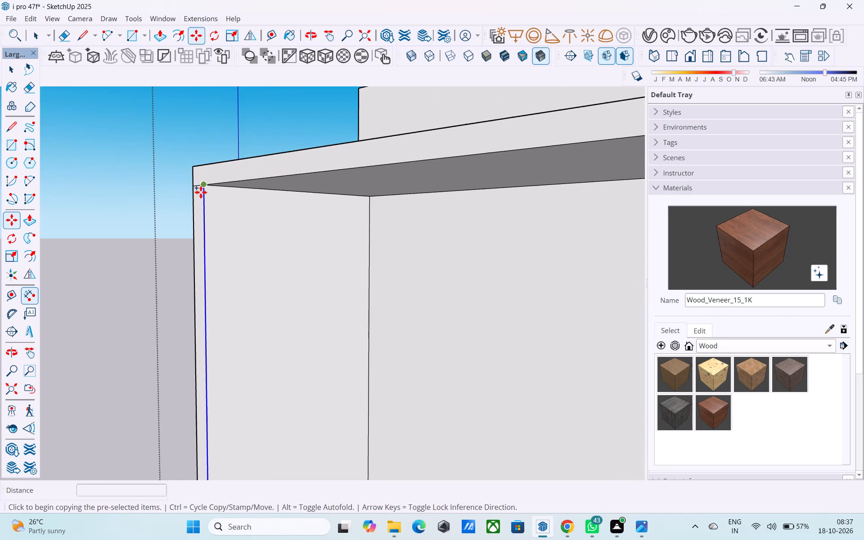
{"action": "left_click", "coordinate": [201, 192]}
{"action": "scroll", "coordinate": [223, 192], "scroll_direction": "up", "scroll_amount": 2}
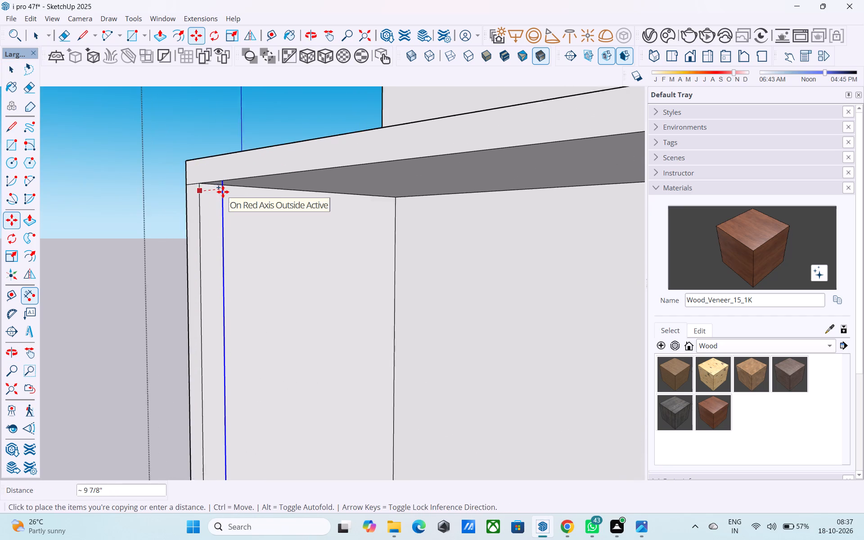
{"action": "scroll", "coordinate": [223, 192], "scroll_direction": "up", "scroll_amount": 3}
{"action": "middle_click_drag", "start_coordinate": [218, 205], "coordinate": [130, 207]}
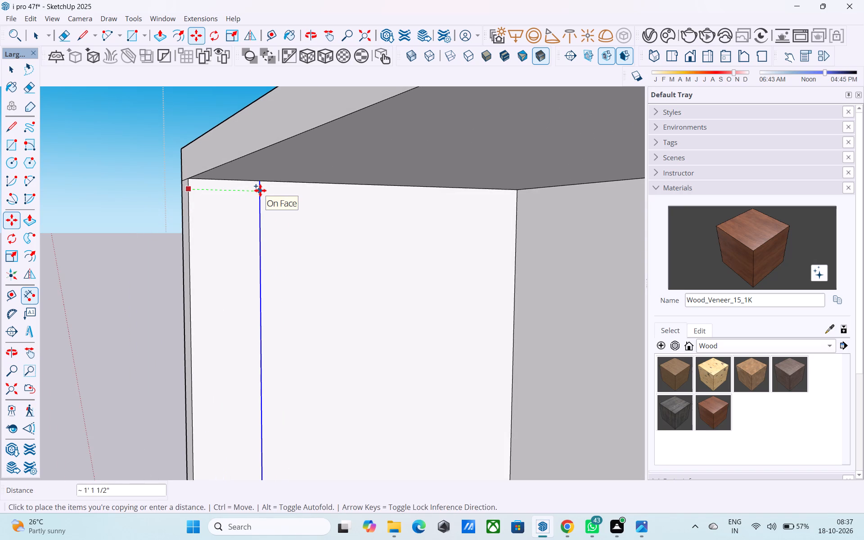
{"action": "type", "text": "6\""}
{"action": "key", "text": "Return"}
{"action": "key", "text": "space"}
Pull the 6" strip on the top floor side wall's inner face out 5' along the slab edge, forming a front panel.
{"action": "left_click", "coordinate": [207, 213]}
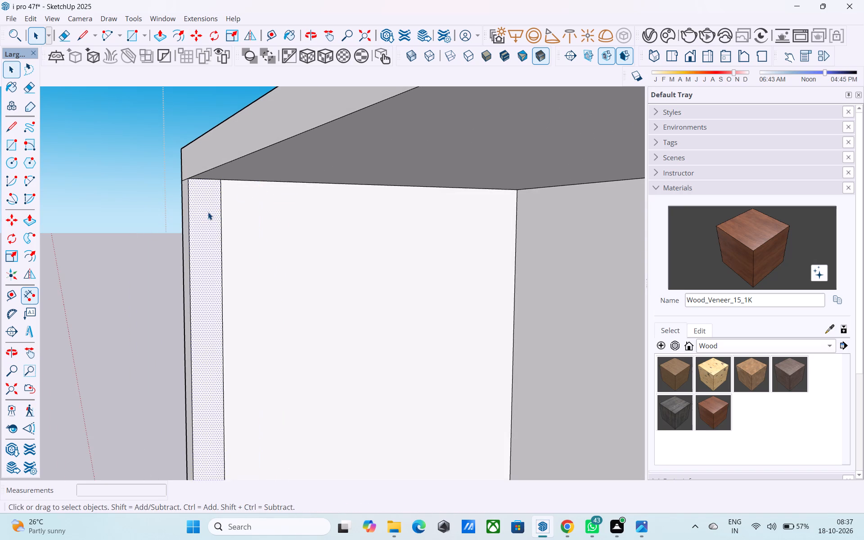
{"action": "key", "text": "p"}
{"action": "left_click", "coordinate": [208, 212]}
{"action": "scroll", "coordinate": [218, 223], "scroll_direction": "down", "scroll_amount": 4}
{"action": "middle_click_drag", "start_coordinate": [235, 238], "coordinate": [393, 288]}
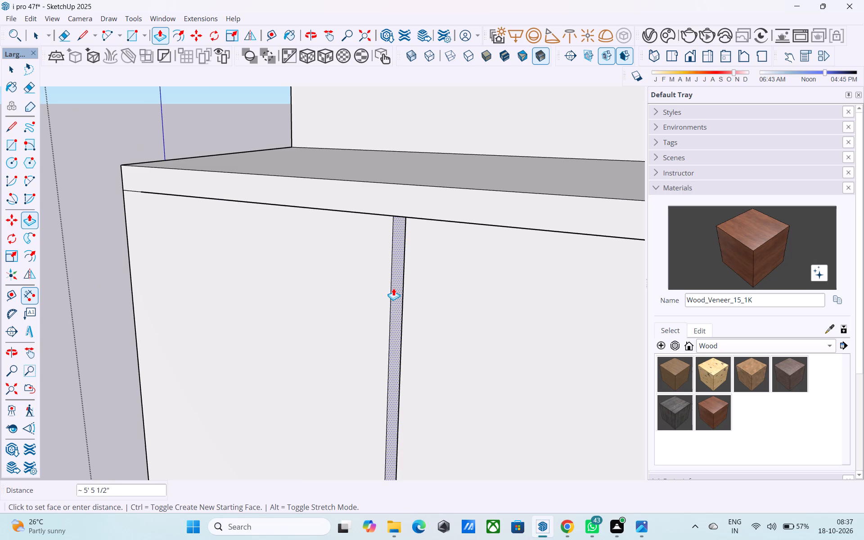
{"action": "scroll", "coordinate": [393, 288], "scroll_direction": "down", "scroll_amount": 15}
{"action": "middle_click_drag", "start_coordinate": [407, 309], "coordinate": [374, 255]}
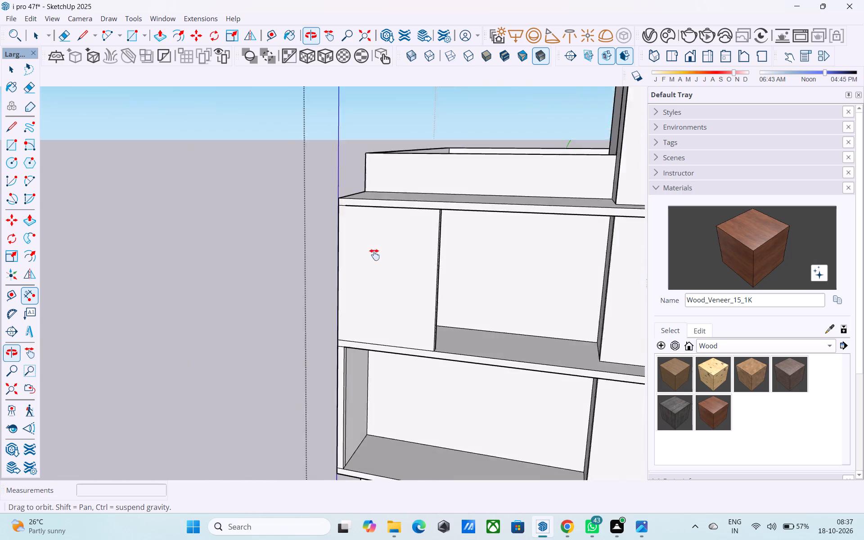
{"action": "middle_click_drag", "start_coordinate": [374, 255], "coordinate": [323, 256]}
{"action": "scroll", "coordinate": [324, 256], "scroll_direction": "up", "scroll_amount": 3}
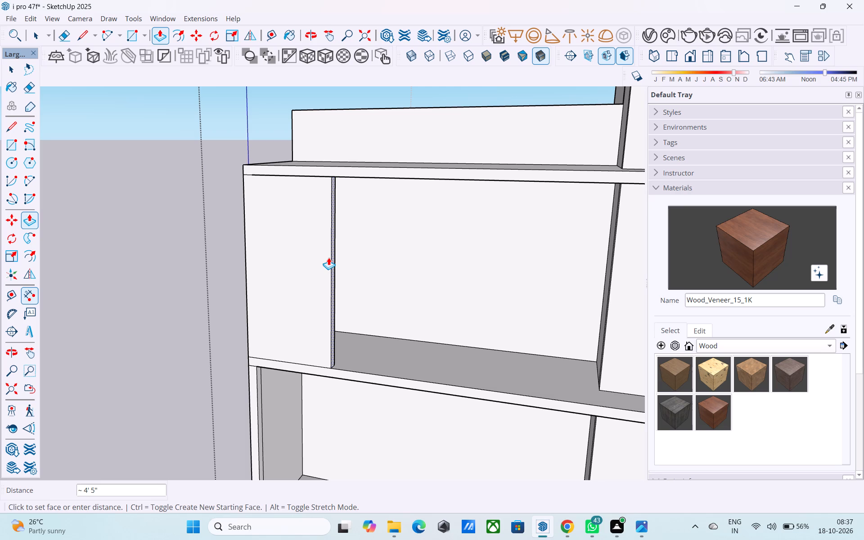
{"action": "type", "text": "5'"}
{"action": "key", "text": "Return"}
Pull the matching strip on the floor below out by the same 5' to form its front panel.
{"action": "scroll", "coordinate": [328, 262], "scroll_direction": "down", "scroll_amount": 3}
{"action": "middle_click_drag", "start_coordinate": [335, 319], "coordinate": [308, 234]}
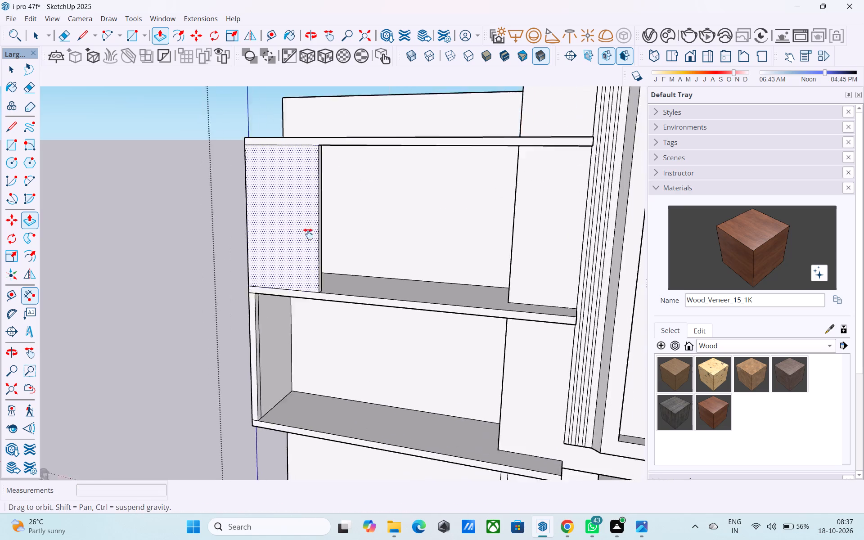
{"action": "middle_click_drag", "start_coordinate": [308, 234], "coordinate": [305, 228]}
{"action": "scroll", "coordinate": [255, 295], "scroll_direction": "up", "scroll_amount": 8}
{"action": "double_click", "coordinate": [240, 287]}
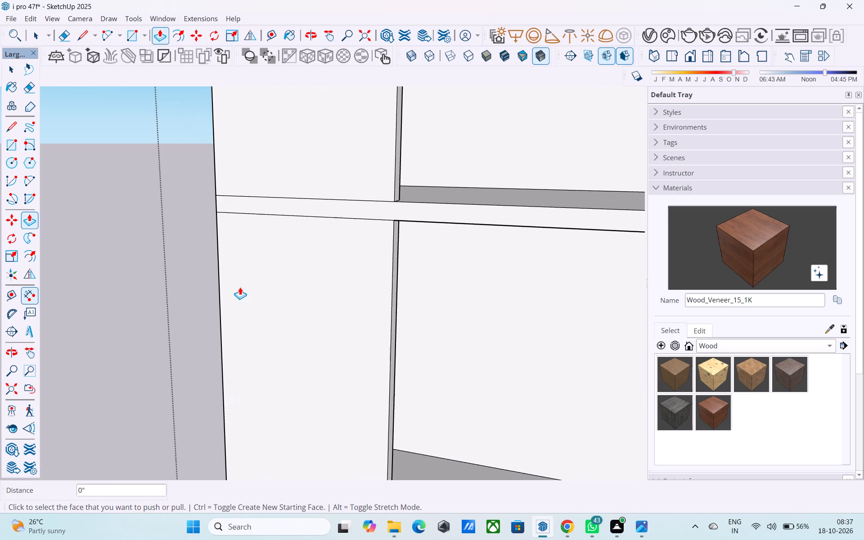
{"action": "scroll", "coordinate": [243, 287], "scroll_direction": "down", "scroll_amount": 10}
{"action": "key", "text": "space"}
Examine the new front panels, side walls and slab edges from several angles.
{"action": "middle_click_drag", "start_coordinate": [262, 313], "coordinate": [329, 450]}
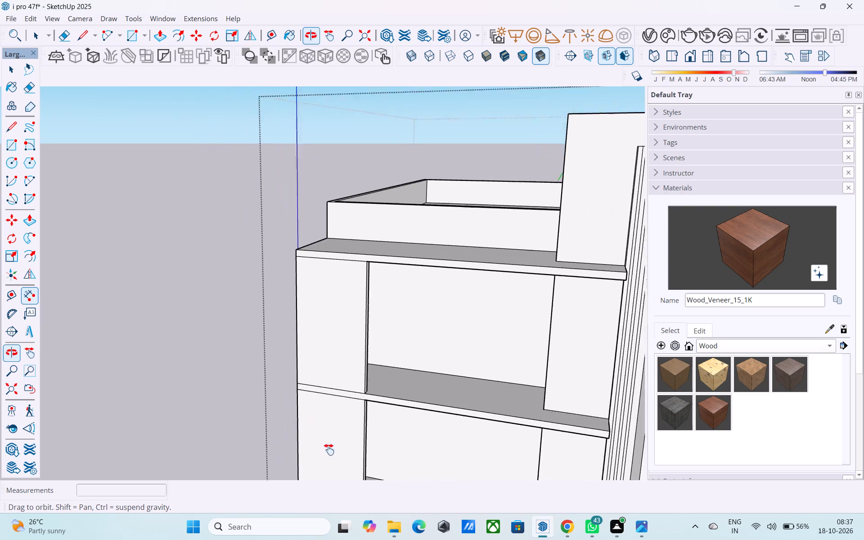
{"action": "middle_click_drag", "start_coordinate": [329, 450], "coordinate": [286, 443]}
{"action": "middle_click_drag", "start_coordinate": [312, 319], "coordinate": [420, 404]}
{"action": "scroll", "coordinate": [337, 358], "scroll_direction": "up", "scroll_amount": 7}
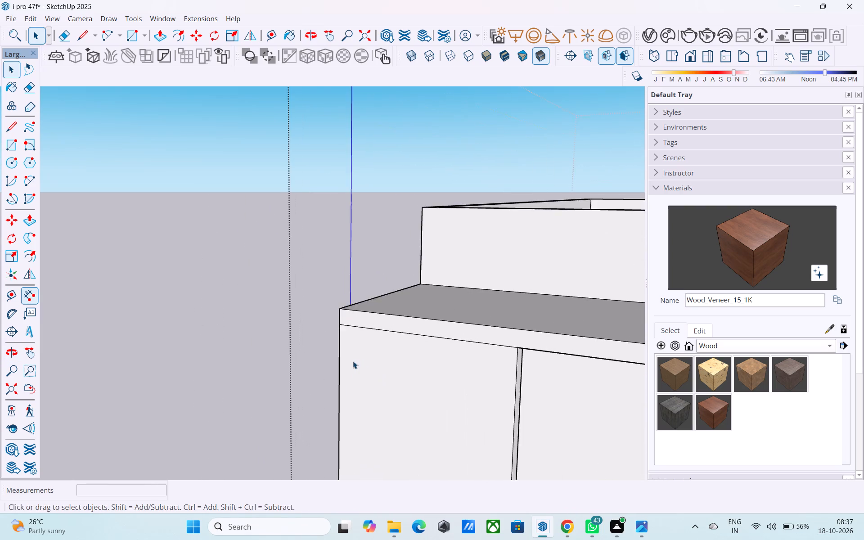
{"action": "middle_click_drag", "start_coordinate": [355, 375], "coordinate": [83, 312]}
{"action": "middle_click_drag", "start_coordinate": [233, 339], "coordinate": [133, 337]}
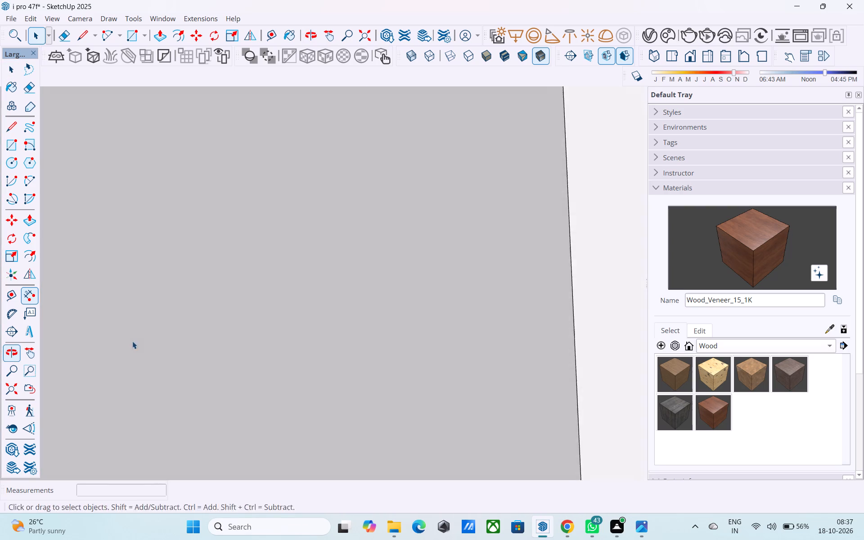
{"action": "middle_click_drag", "start_coordinate": [134, 342], "coordinate": [571, 374]}
{"action": "scroll", "coordinate": [543, 349], "scroll_direction": "down", "scroll_amount": 12}
{"action": "scroll", "coordinate": [487, 349], "scroll_direction": "up", "scroll_amount": 1}
{"action": "scroll", "coordinate": [483, 350], "scroll_direction": "down", "scroll_amount": 6}
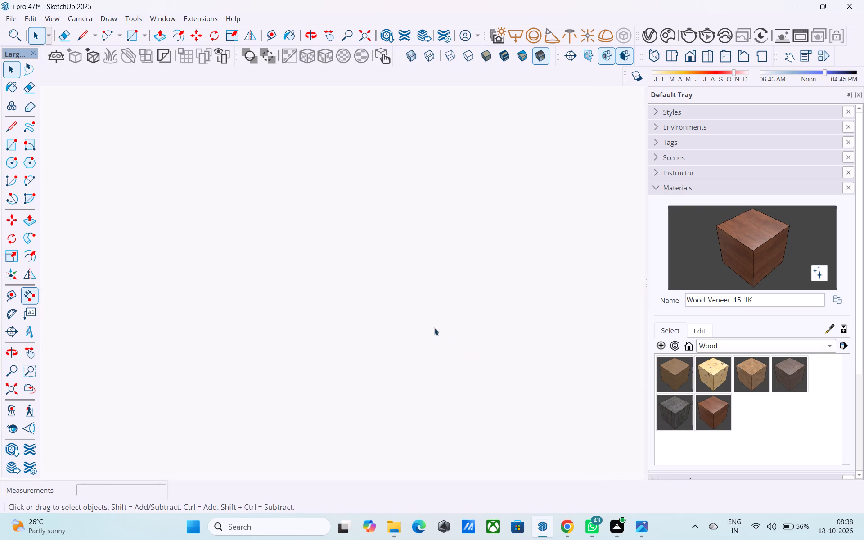
{"action": "scroll", "coordinate": [434, 328], "scroll_direction": "down", "scroll_amount": 19}
{"action": "scroll", "coordinate": [436, 329], "scroll_direction": "up", "scroll_amount": 1}
{"action": "scroll", "coordinate": [436, 329], "scroll_direction": "down", "scroll_amount": 20}
{"action": "scroll", "coordinate": [436, 329], "scroll_direction": "down", "scroll_amount": 6}
{"action": "middle_click_drag", "start_coordinate": [453, 355], "coordinate": [509, 318]}
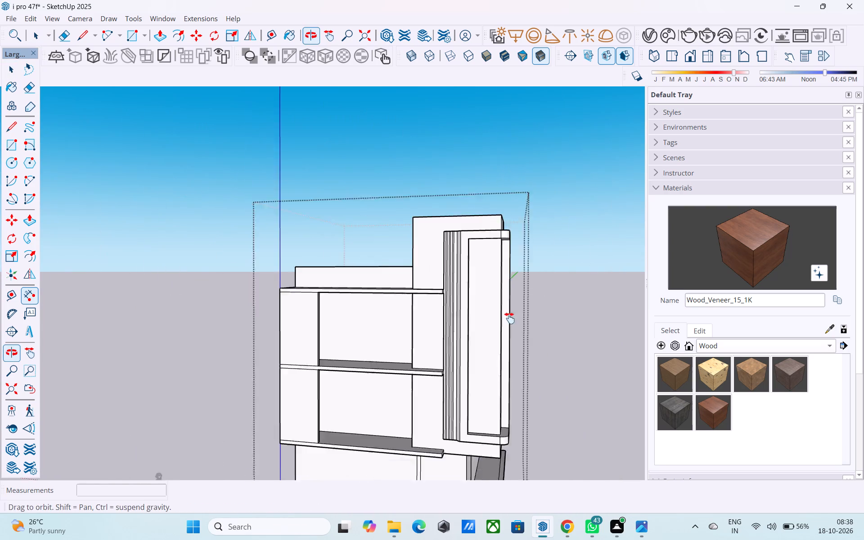
{"action": "middle_click_drag", "start_coordinate": [509, 318], "coordinate": [624, 327]}
{"action": "scroll", "coordinate": [384, 329], "scroll_direction": "up", "scroll_amount": 10, "text": "shift"}
{"action": "middle_click_drag", "start_coordinate": [501, 321], "coordinate": [371, 339]}
{"action": "scroll", "coordinate": [374, 332], "scroll_direction": "up", "scroll_amount": 4}
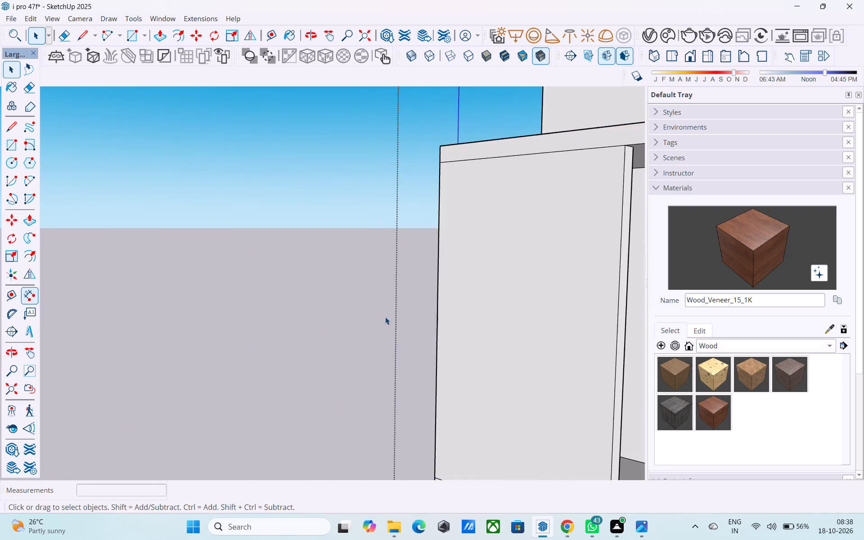
{"action": "middle_click_drag", "start_coordinate": [468, 332], "coordinate": [307, 353]}
{"action": "middle_click_drag", "start_coordinate": [381, 345], "coordinate": [330, 295]}
{"action": "scroll", "coordinate": [425, 349], "scroll_direction": "up", "scroll_amount": 3}
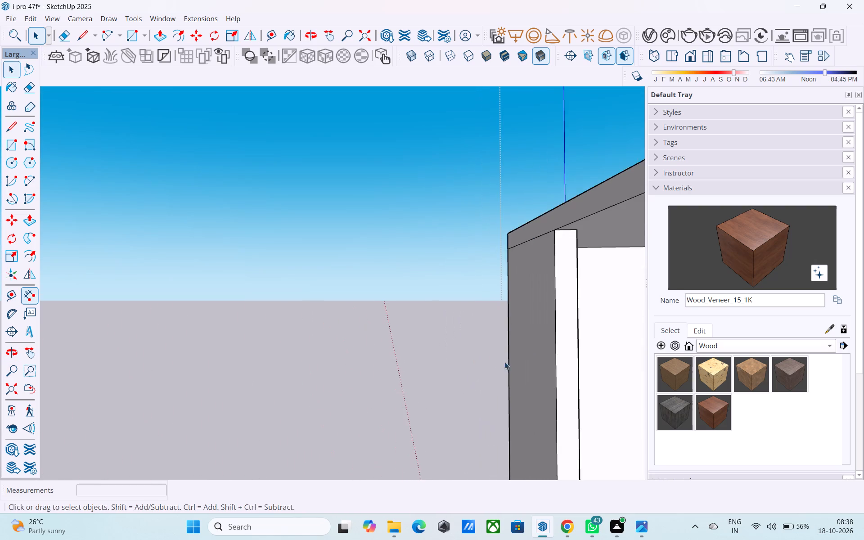
{"action": "middle_click_drag", "start_coordinate": [500, 362], "coordinate": [349, 337], "text": "shift"}
{"action": "middle_click_drag", "start_coordinate": [445, 336], "coordinate": [448, 344]}
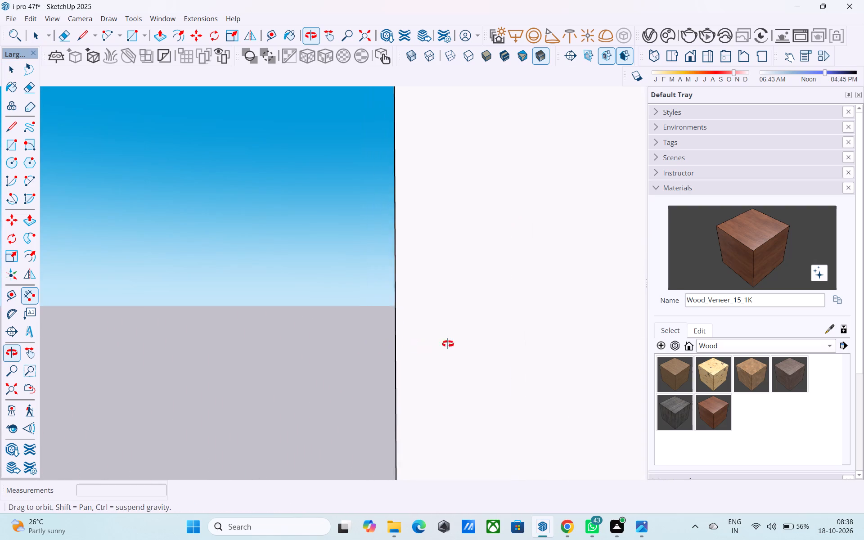
{"action": "middle_click_drag", "start_coordinate": [448, 344], "coordinate": [716, 357]}
{"action": "scroll", "coordinate": [687, 333], "scroll_direction": "down", "scroll_amount": 7}
{"action": "scroll", "coordinate": [568, 317], "scroll_direction": "up", "scroll_amount": 1}
{"action": "scroll", "coordinate": [568, 317], "scroll_direction": "down", "scroll_amount": 20}
{"action": "scroll", "coordinate": [568, 317], "scroll_direction": "down", "scroll_amount": 5}
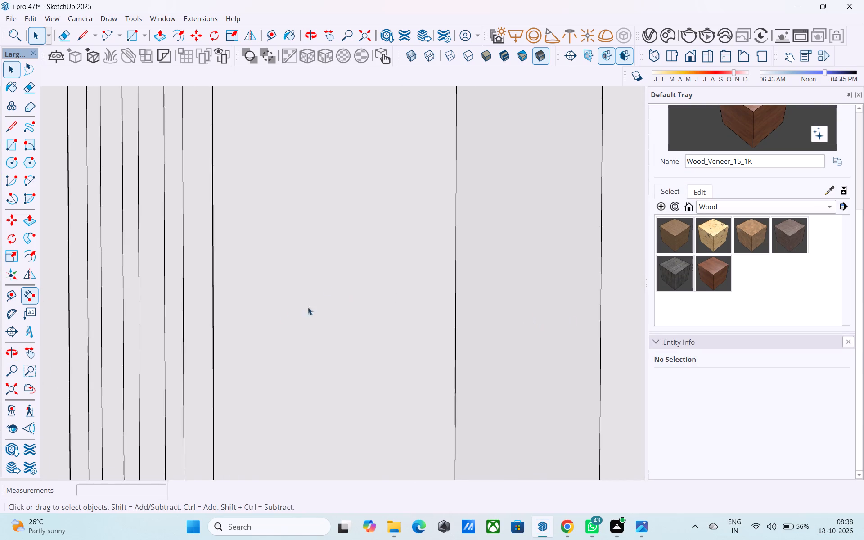
{"action": "scroll", "coordinate": [308, 307], "scroll_direction": "down", "scroll_amount": 13}
Copy the vertical edge at the free end of the top floor panel's rear face 6" across that face.
{"action": "middle_click_drag", "start_coordinate": [195, 346], "coordinate": [697, 275]}
{"action": "middle_click_drag", "start_coordinate": [241, 284], "coordinate": [450, 227], "text": "shift"}
{"action": "scroll", "coordinate": [394, 238], "scroll_direction": "up", "scroll_amount": 8}
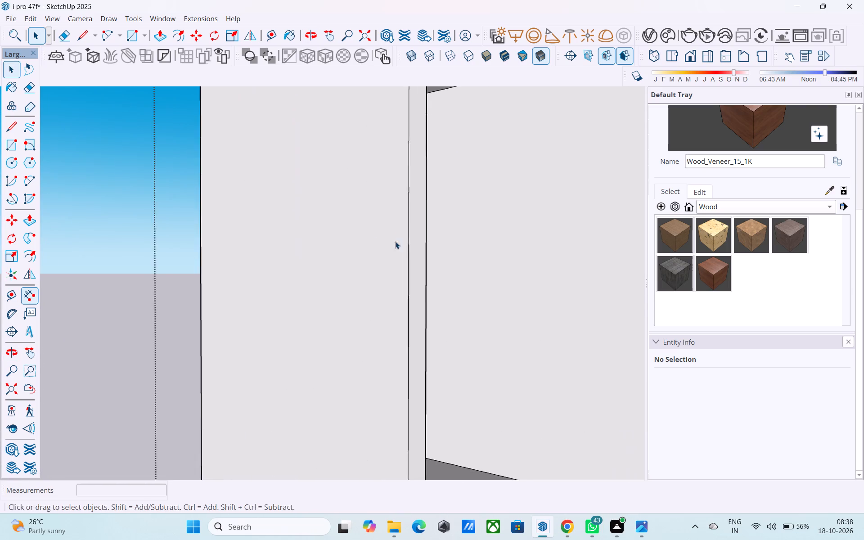
{"action": "middle_click_drag", "start_coordinate": [392, 243], "coordinate": [143, 302]}
{"action": "middle_click_drag", "start_coordinate": [364, 238], "coordinate": [324, 239]}
{"action": "middle_click_drag", "start_coordinate": [435, 239], "coordinate": [314, 283]}
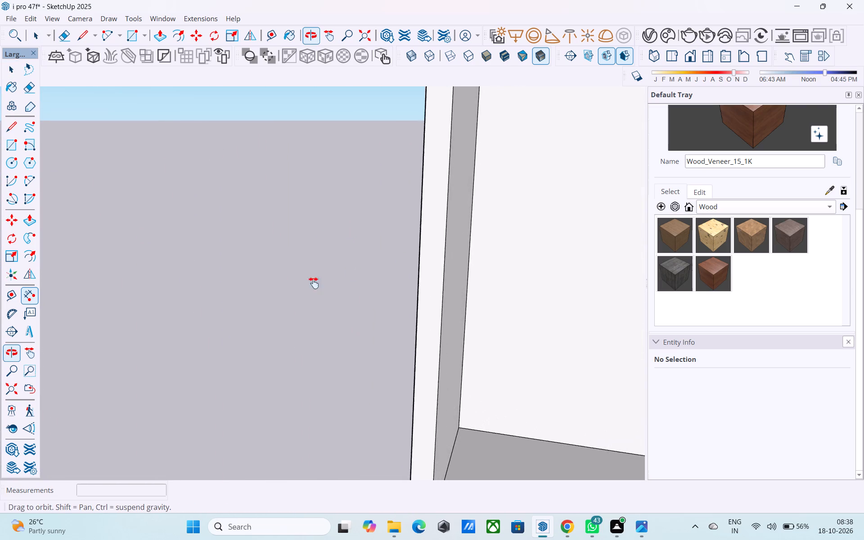
{"action": "middle_click_drag", "start_coordinate": [314, 283], "coordinate": [240, 353]}
{"action": "left_click", "coordinate": [387, 193]}
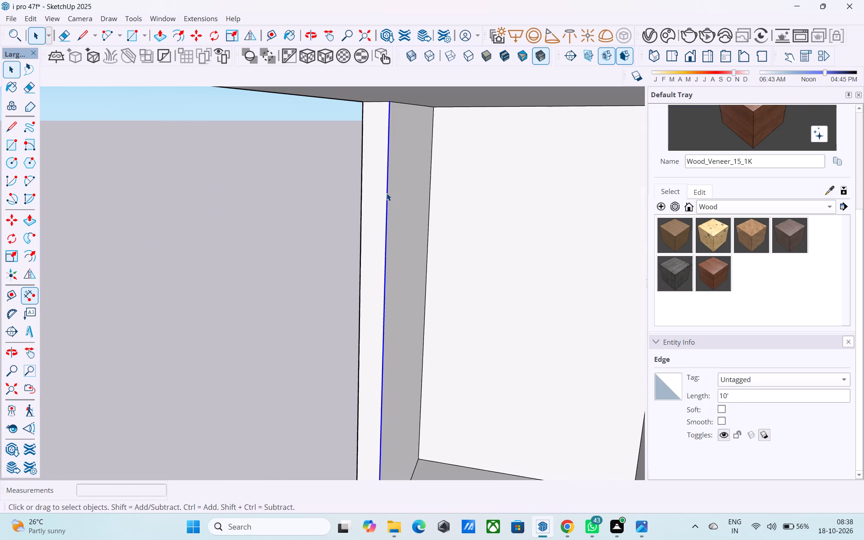
{"action": "key", "text": "m"}
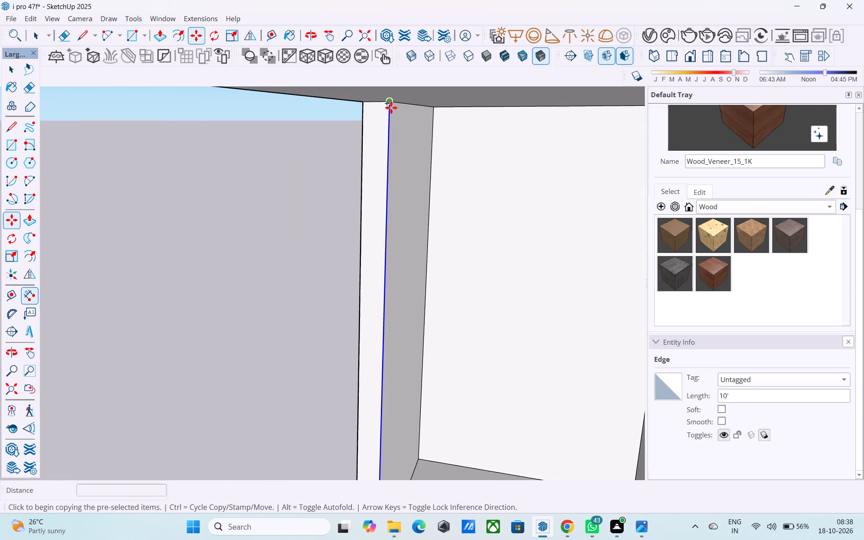
{"action": "left_click", "coordinate": [391, 107]}
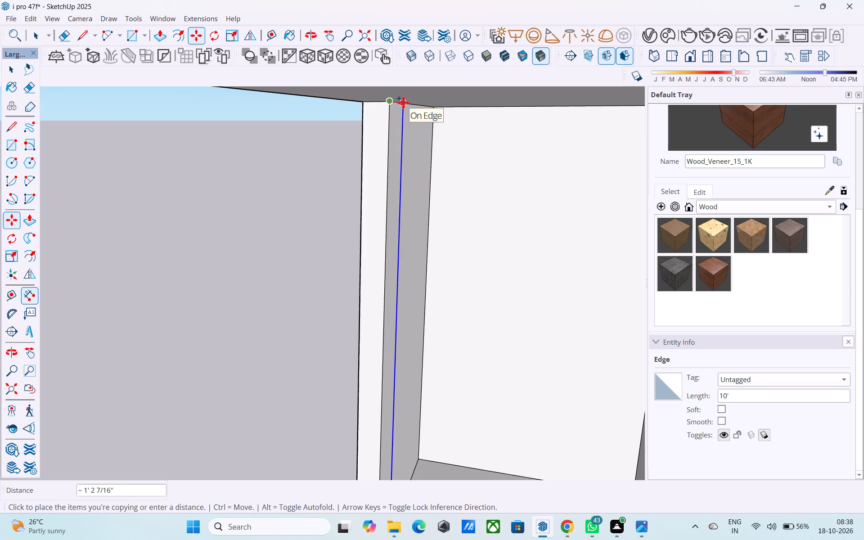
{"action": "type", "text": "6\""}
{"action": "key", "text": "Return"}
{"action": "key", "text": "space"}
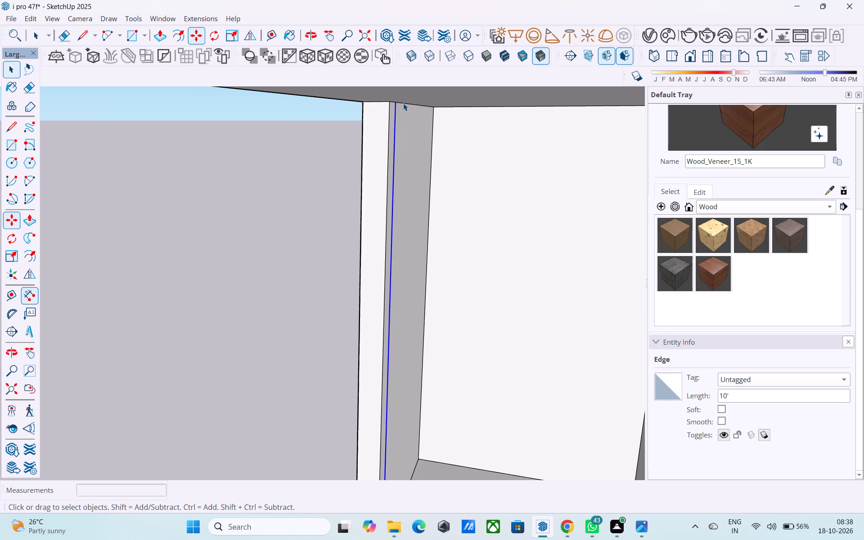
Pull the 6" strip behind the top floor panel back 5' 9" to the building wall, forming a return wall.
{"action": "left_click", "coordinate": [391, 111]}
{"action": "left_click", "coordinate": [393, 113]}
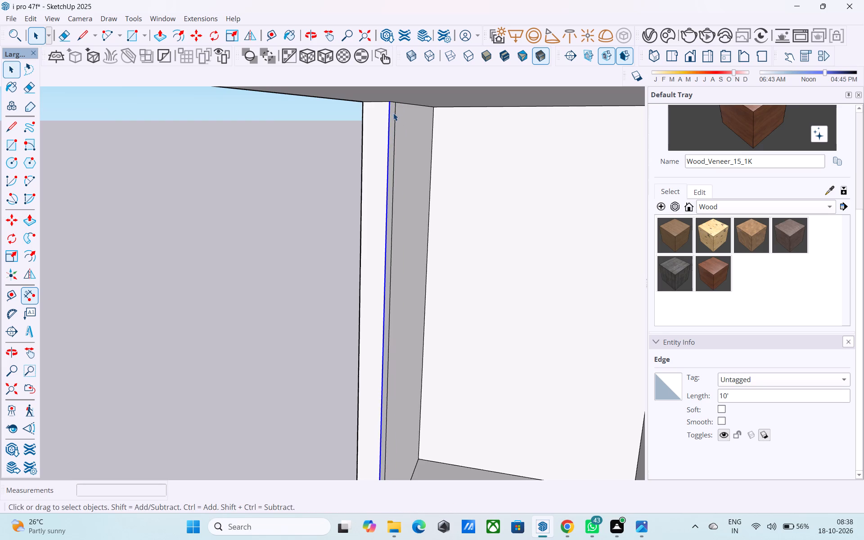
{"action": "key", "text": "p"}
{"action": "left_click", "coordinate": [393, 113]}
{"action": "middle_click_drag", "start_coordinate": [485, 122], "coordinate": [571, 124]}
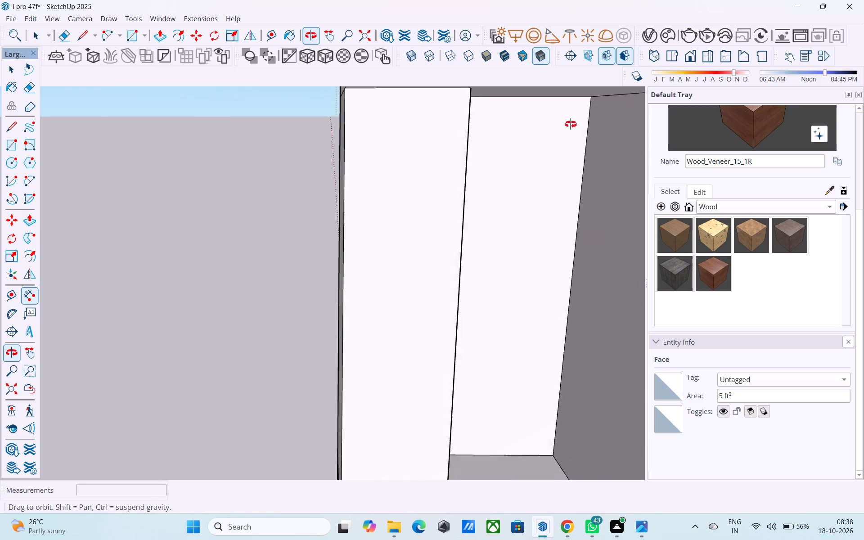
{"action": "middle_click_drag", "start_coordinate": [571, 124], "coordinate": [502, 145]}
{"action": "scroll", "coordinate": [495, 143], "scroll_direction": "down", "scroll_amount": 7}
{"action": "middle_click_drag", "start_coordinate": [406, 289], "coordinate": [537, 45]}
{"action": "scroll", "coordinate": [537, 45], "scroll_direction": "down", "scroll_amount": 20, "text": "shift"}
{"action": "scroll", "coordinate": [537, 45], "scroll_direction": "down", "scroll_amount": 6, "text": "shift"}
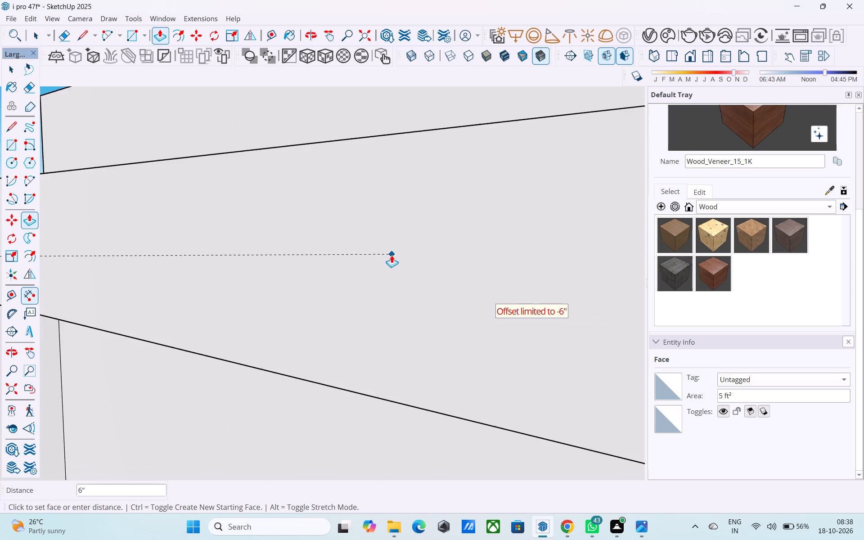
{"action": "scroll", "coordinate": [391, 255], "scroll_direction": "down", "scroll_amount": 20}
{"action": "scroll", "coordinate": [391, 255], "scroll_direction": "down", "scroll_amount": 10}
{"action": "scroll", "coordinate": [369, 292], "scroll_direction": "up", "scroll_amount": 1}
{"action": "scroll", "coordinate": [369, 292], "scroll_direction": "down", "scroll_amount": 1}
{"action": "scroll", "coordinate": [369, 292], "scroll_direction": "up", "scroll_amount": 2}
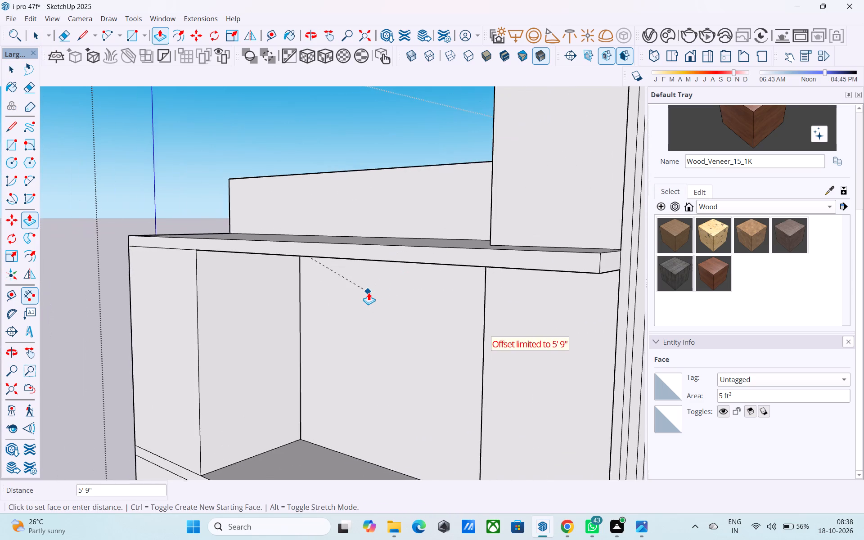
{"action": "left_click", "coordinate": [369, 292]}
{"action": "middle_click_drag", "start_coordinate": [363, 315], "coordinate": [356, 96], "text": "shift"}
{"action": "middle_click_drag", "start_coordinate": [297, 304], "coordinate": [338, 158], "text": "shift"}
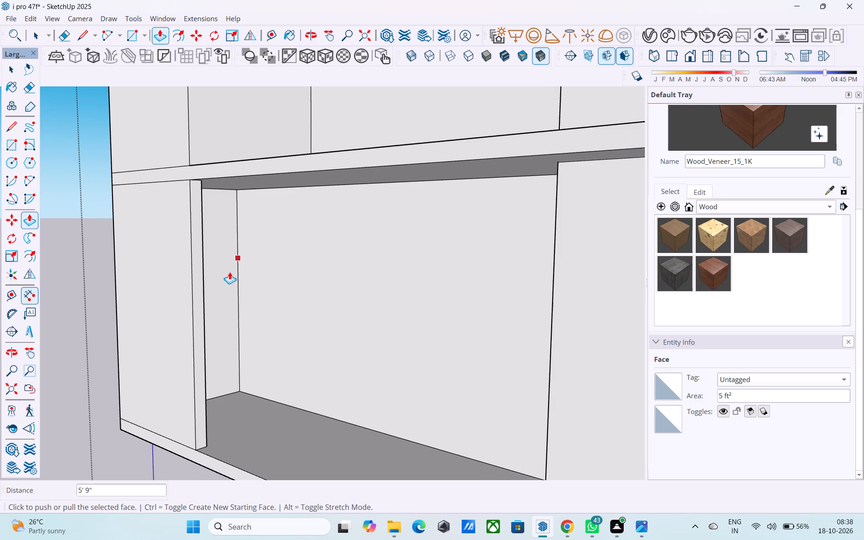
Draw a 5' 9" line across the lower balcony floor from the front panel's free rear corner back to the building wall.
{"action": "middle_click_drag", "start_coordinate": [251, 247], "coordinate": [381, 198], "text": "shift"}
{"action": "middle_click_drag", "start_coordinate": [377, 300], "coordinate": [351, 288]}
{"action": "scroll", "coordinate": [265, 297], "scroll_direction": "up", "scroll_amount": 4}
{"action": "middle_click_drag", "start_coordinate": [273, 301], "coordinate": [292, 294]}
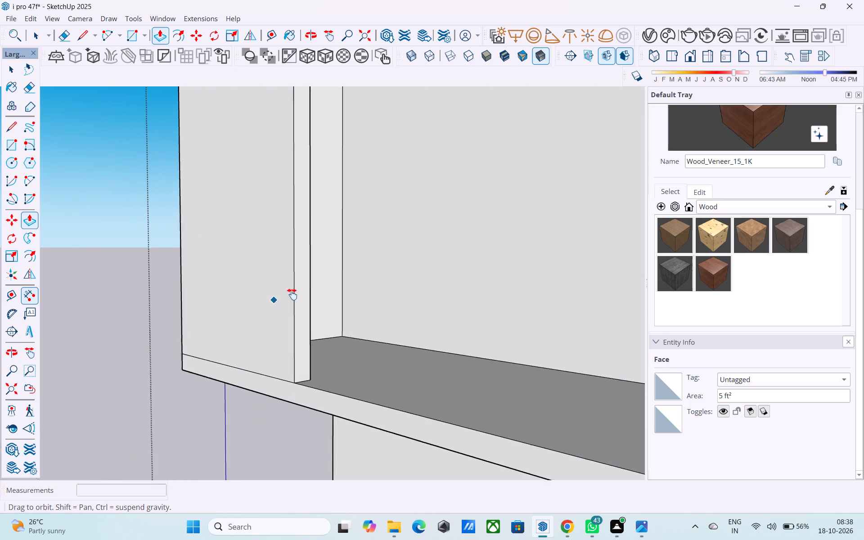
{"action": "middle_click_drag", "start_coordinate": [292, 294], "coordinate": [138, 383]}
{"action": "middle_click_drag", "start_coordinate": [140, 380], "coordinate": [607, 340]}
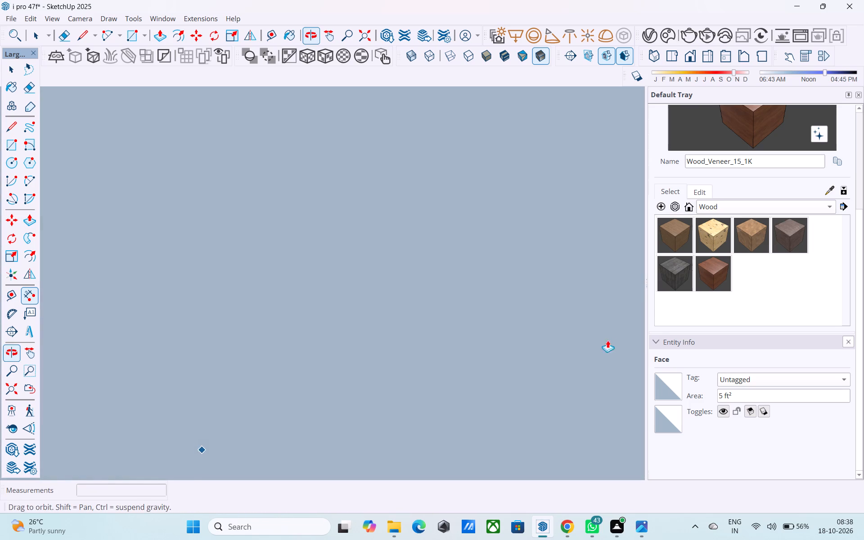
{"action": "middle_click_drag", "start_coordinate": [607, 340], "coordinate": [607, 341]}
{"action": "scroll", "coordinate": [382, 243], "scroll_direction": "down", "scroll_amount": 20}
{"action": "scroll", "coordinate": [382, 243], "scroll_direction": "down", "scroll_amount": 11}
{"action": "scroll", "coordinate": [403, 235], "scroll_direction": "up", "scroll_amount": 2}
{"action": "scroll", "coordinate": [403, 235], "scroll_direction": "down", "scroll_amount": 7}
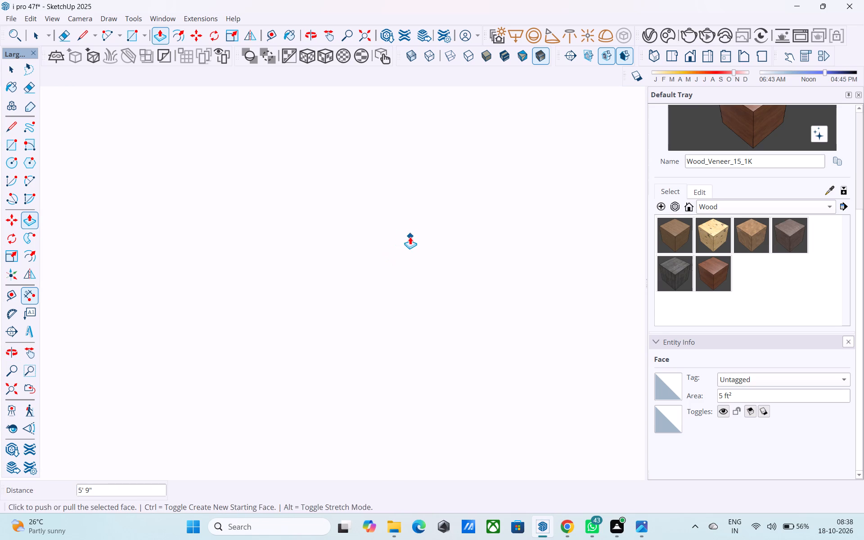
{"action": "scroll", "coordinate": [410, 237], "scroll_direction": "down", "scroll_amount": 20}
{"action": "scroll", "coordinate": [410, 237], "scroll_direction": "down", "scroll_amount": 20}
{"action": "key", "text": "space"}
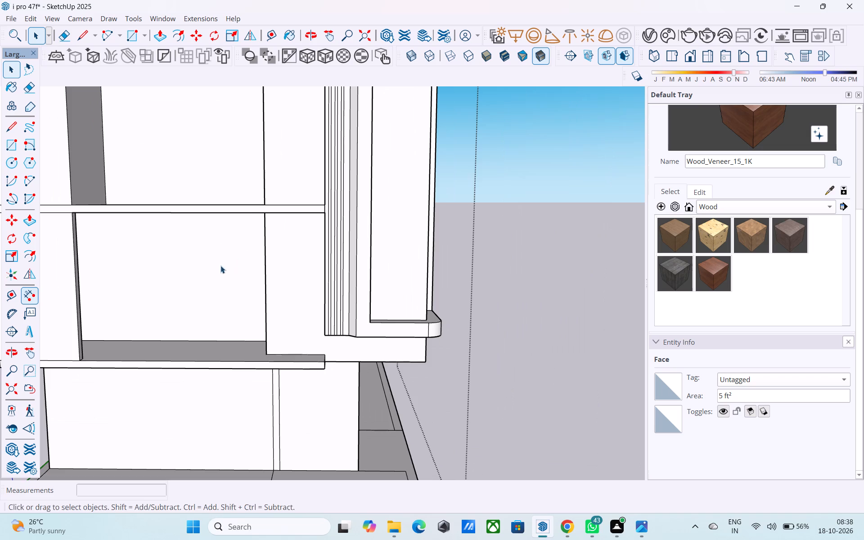
{"action": "middle_click_drag", "start_coordinate": [200, 269], "coordinate": [332, 269], "text": "shift"}
{"action": "scroll", "coordinate": [159, 355], "scroll_direction": "up", "scroll_amount": 5}
{"action": "middle_click_drag", "start_coordinate": [211, 364], "coordinate": [211, 376]}
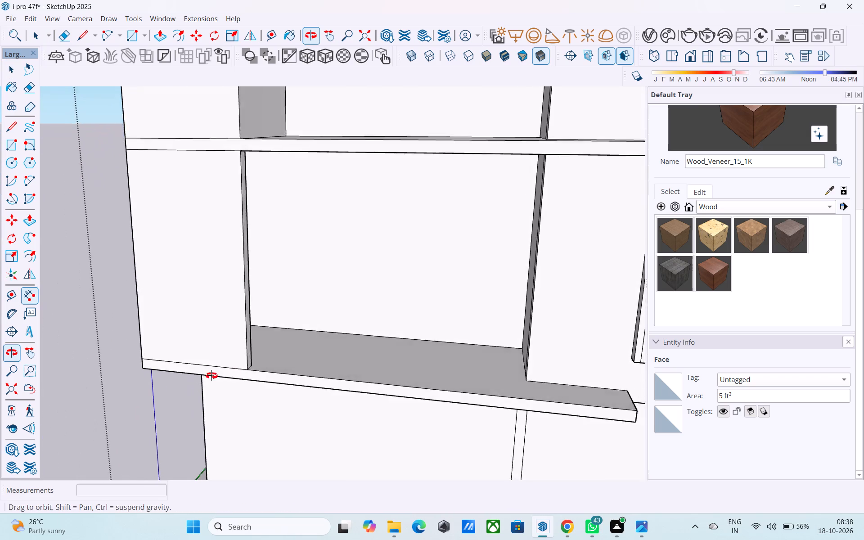
{"action": "middle_click_drag", "start_coordinate": [211, 376], "coordinate": [169, 383]}
{"action": "scroll", "coordinate": [241, 355], "scroll_direction": "up", "scroll_amount": 3}
{"action": "key", "text": "l"}
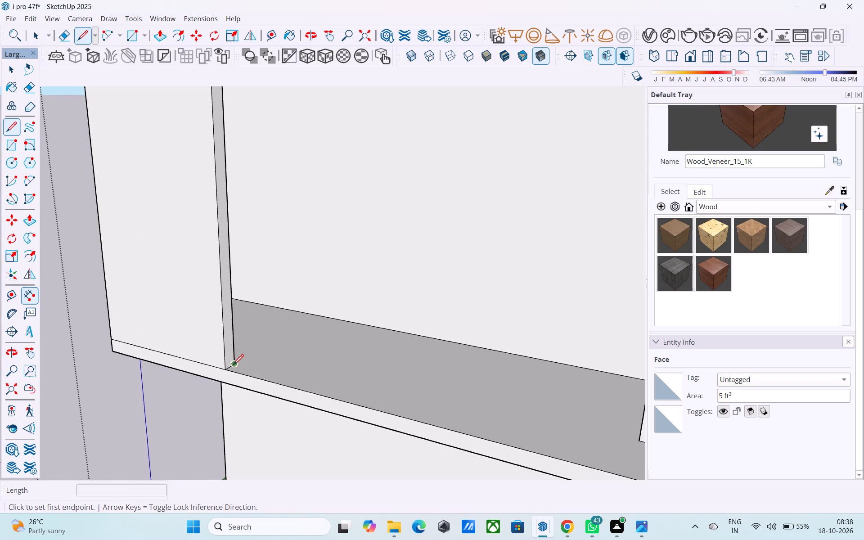
{"action": "left_click", "coordinate": [233, 365]}
{"action": "left_click", "coordinate": [323, 314]}
Draw a 10' vertical line up the building wall from that floor line's end to the underside of the slab above.
{"action": "middle_click_drag", "start_coordinate": [323, 314], "coordinate": [323, 333]}
{"action": "left_click", "coordinate": [322, 334]}
{"action": "middle_click_drag", "start_coordinate": [337, 173], "coordinate": [333, 234]}
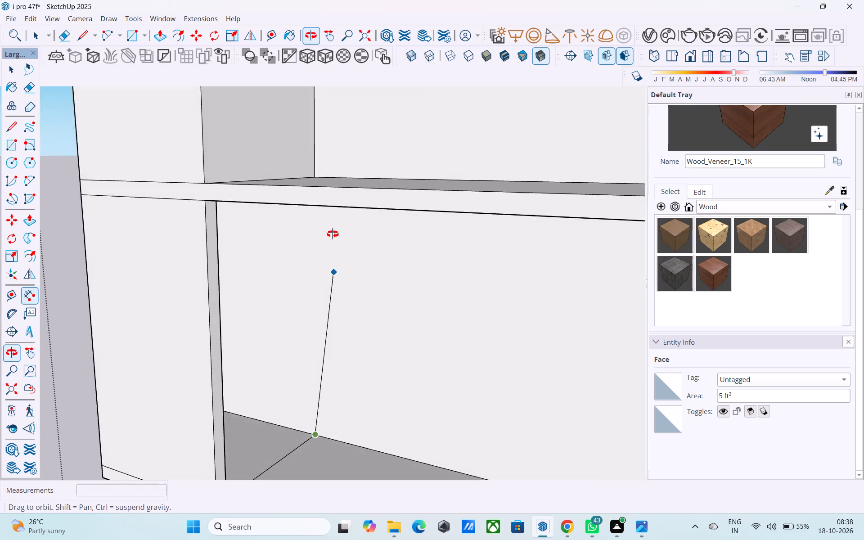
{"action": "middle_click_drag", "start_coordinate": [333, 234], "coordinate": [337, 193]}
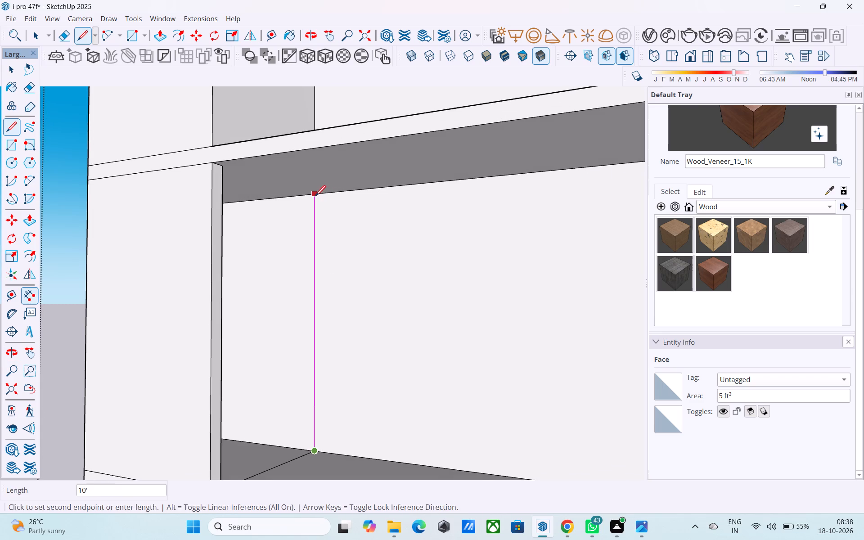
{"action": "middle_click_drag", "start_coordinate": [315, 197], "coordinate": [365, 218]}
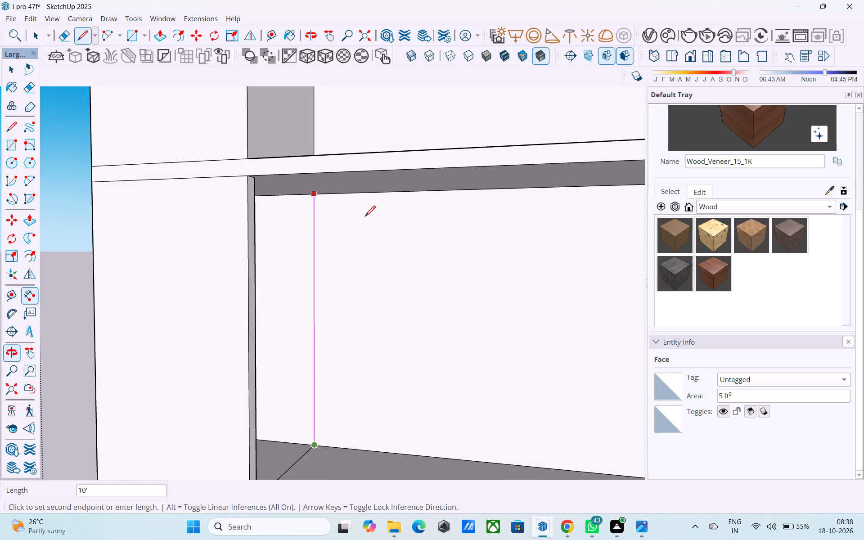
{"action": "scroll", "coordinate": [337, 192], "scroll_direction": "up", "scroll_amount": 5}
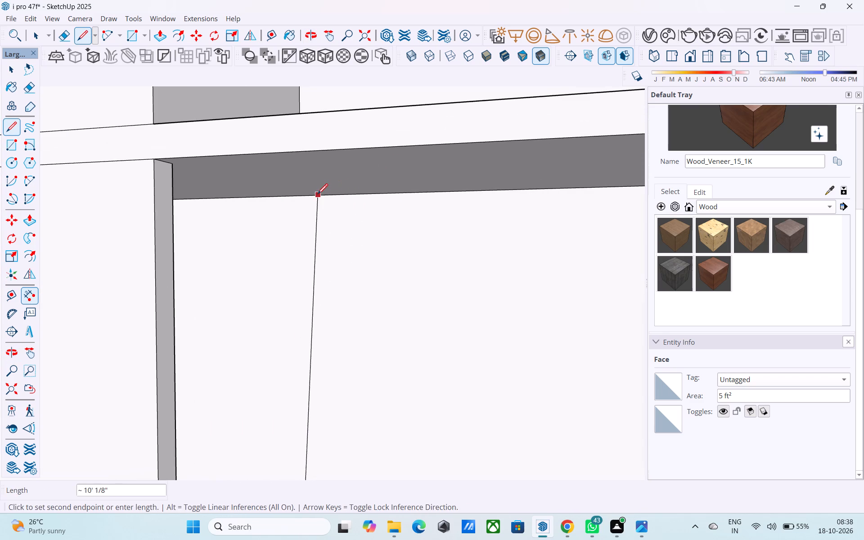
{"action": "left_click", "coordinate": [300, 194]}
{"action": "scroll", "coordinate": [301, 193], "scroll_direction": "down", "scroll_amount": 5}
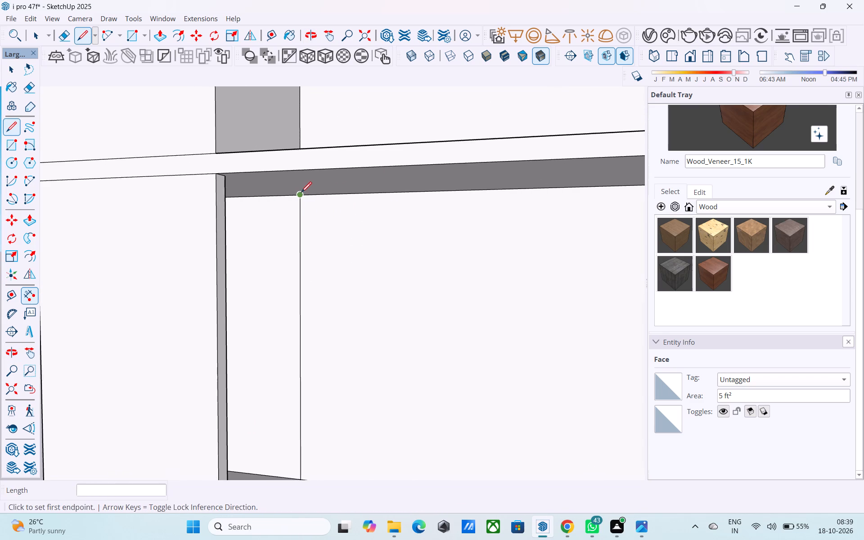
Copy the vertical wall line 6" across the wall toward the outer side wall.
{"action": "key", "text": "space"}
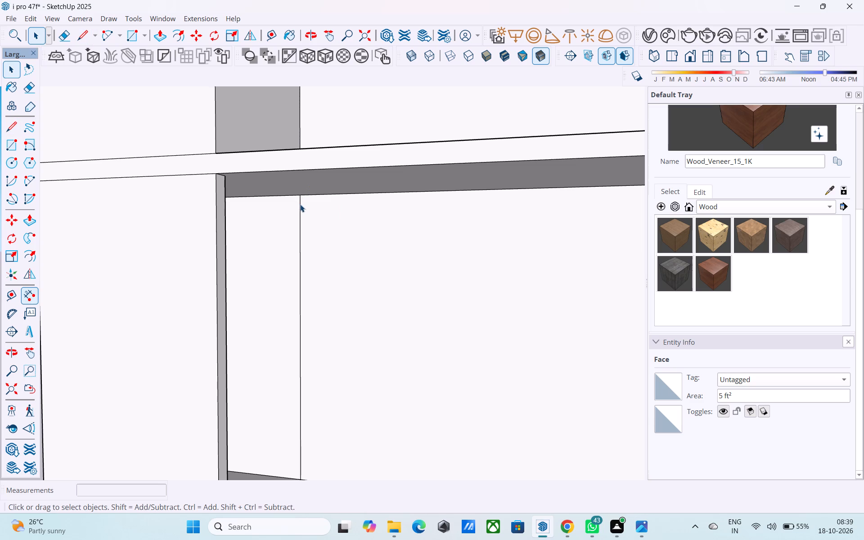
{"action": "left_click", "coordinate": [300, 204]}
{"action": "key", "text": "m"}
{"action": "left_click", "coordinate": [300, 204]}
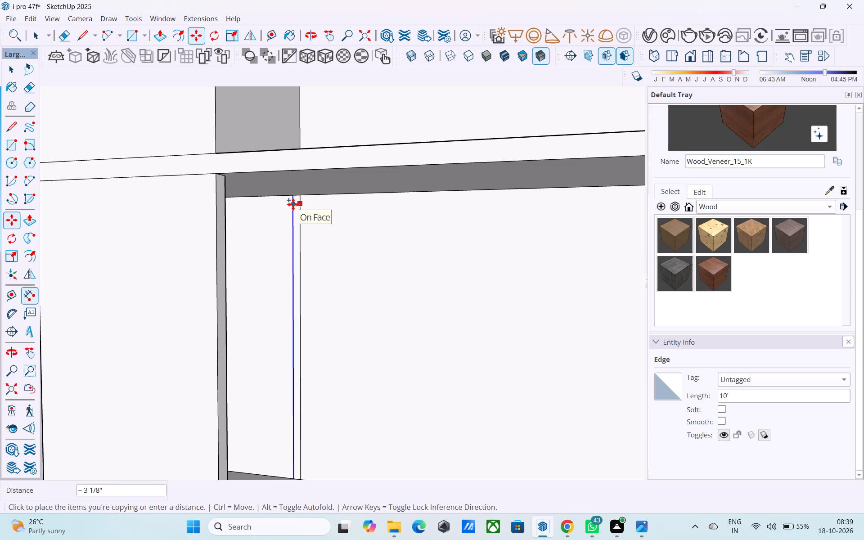
{"action": "type", "text": "6\""}
{"action": "key", "text": "Return"}
{"action": "key", "text": "space"}
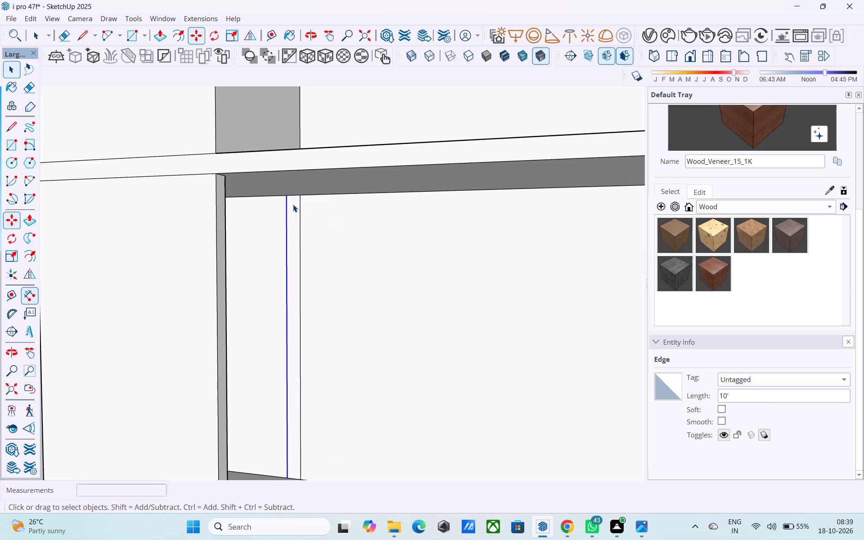
Pull the 6" wall strip out 5' 9" to the back of the lower front panel, forming a matching return wall.
{"action": "left_click", "coordinate": [293, 204]}
{"action": "key", "text": "p"}
{"action": "left_click", "coordinate": [293, 204]}
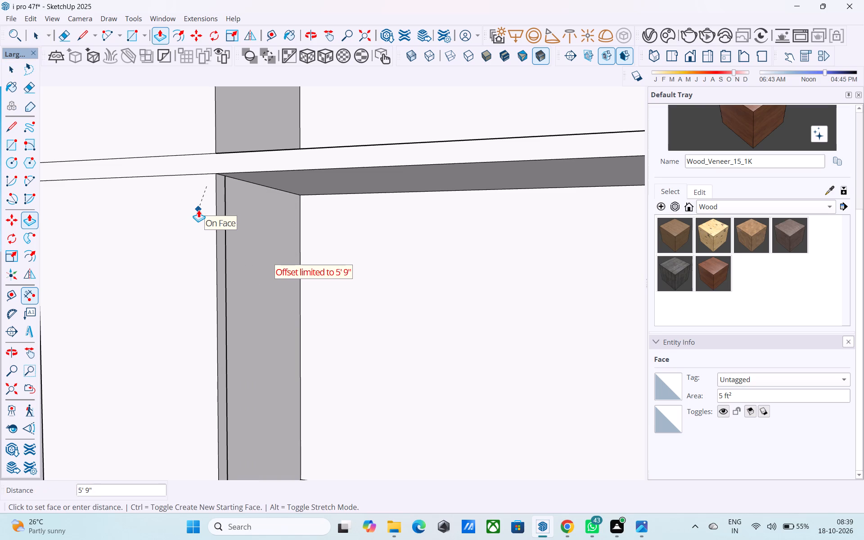
{"action": "left_click", "coordinate": [212, 203]}
Erase the leftover vertical seam edge between the lower front panel's end and its return wall.
{"action": "middle_click_drag", "start_coordinate": [213, 203], "coordinate": [158, 254]}
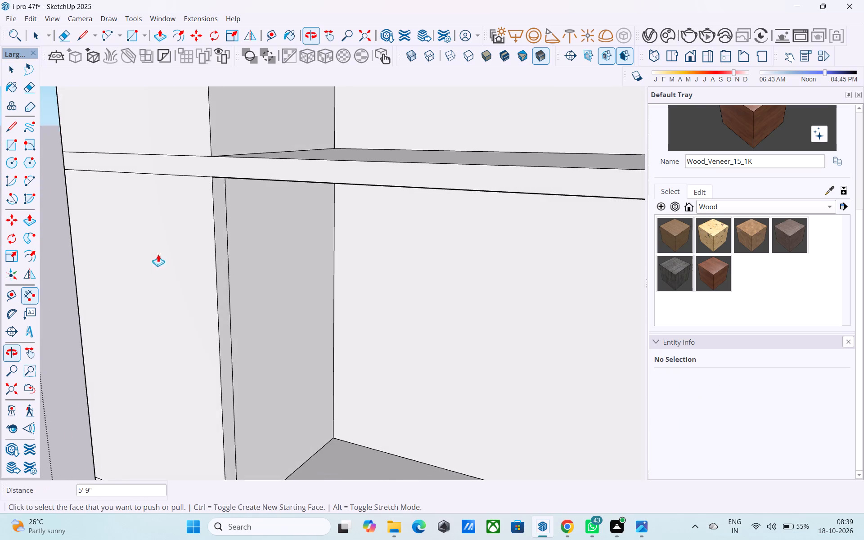
{"action": "middle_click_drag", "start_coordinate": [158, 254], "coordinate": [158, 254]}
{"action": "scroll", "coordinate": [170, 278], "scroll_direction": "down", "scroll_amount": 8}
{"action": "scroll", "coordinate": [202, 309], "scroll_direction": "up", "scroll_amount": 6}
{"action": "key", "text": "e"}
{"action": "left_click_drag", "start_coordinate": [204, 307], "coordinate": [208, 307]}
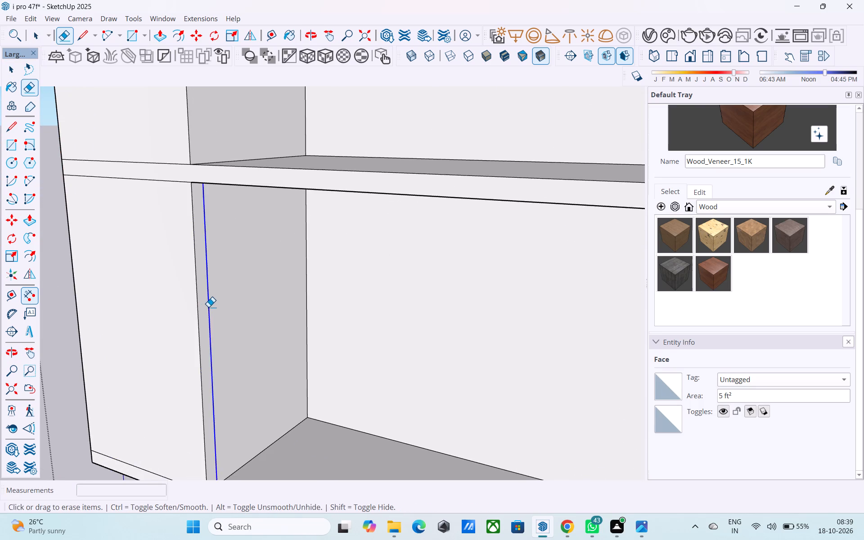
Copy the top edge of the upper balcony floor slab's open front 6" inward across the slab's top face.
{"action": "scroll", "coordinate": [209, 306], "scroll_direction": "down", "scroll_amount": 7}
{"action": "middle_click_drag", "start_coordinate": [209, 306], "coordinate": [201, 332]}
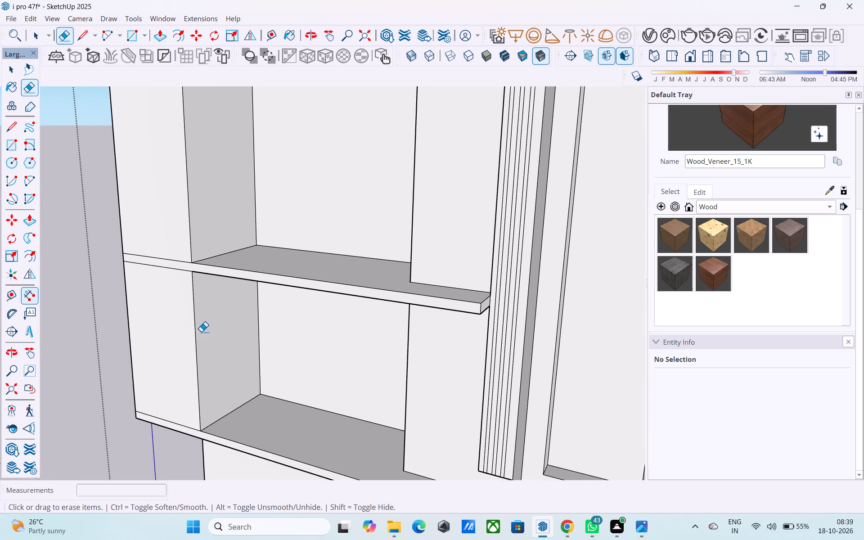
{"action": "scroll", "coordinate": [201, 332], "scroll_direction": "down", "scroll_amount": 3}
{"action": "middle_click_drag", "start_coordinate": [201, 332], "coordinate": [264, 336]}
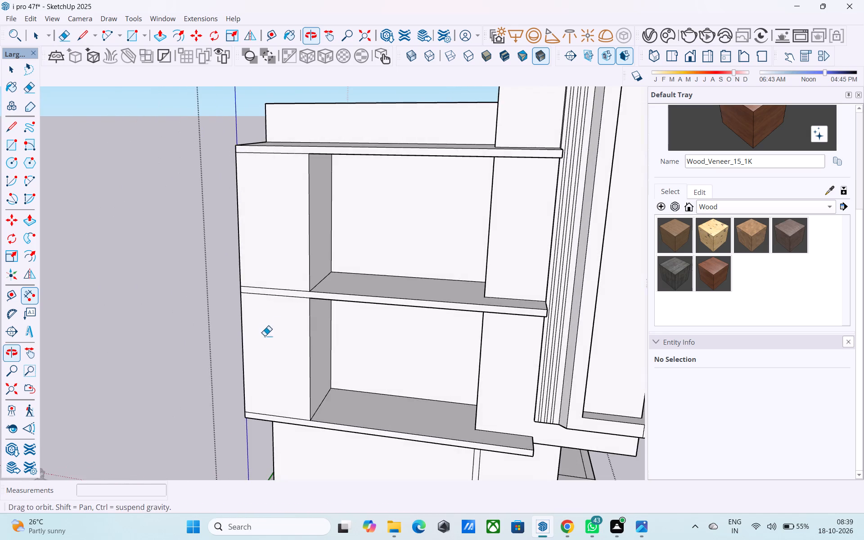
{"action": "scroll", "coordinate": [286, 301], "scroll_direction": "down", "scroll_amount": 4}
{"action": "middle_click_drag", "start_coordinate": [324, 331], "coordinate": [289, 343]}
{"action": "scroll", "coordinate": [288, 337], "scroll_direction": "up", "scroll_amount": 6}
{"action": "key", "text": "space"}
{"action": "middle_click_drag", "start_coordinate": [281, 311], "coordinate": [266, 360]}
{"action": "middle_click_drag", "start_coordinate": [262, 369], "coordinate": [234, 267]}
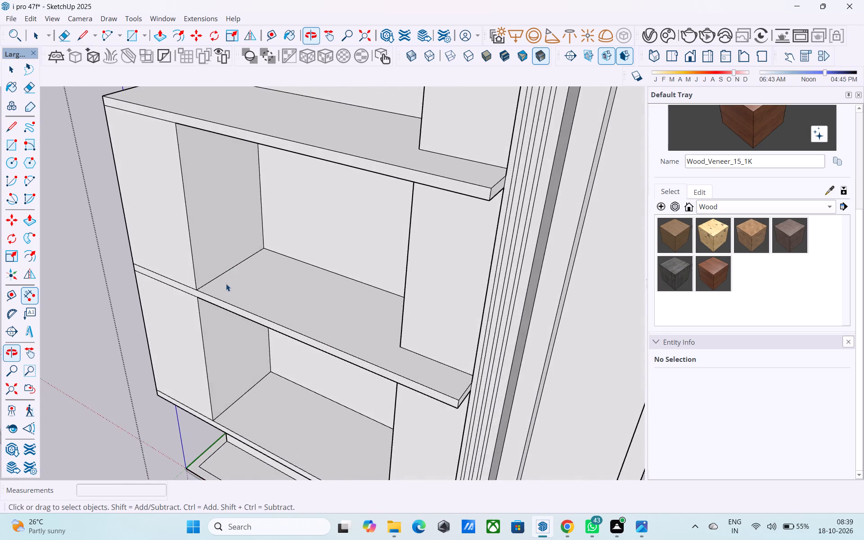
{"action": "scroll", "coordinate": [217, 291], "scroll_direction": "up", "scroll_amount": 3}
{"action": "left_click", "coordinate": [196, 292]}
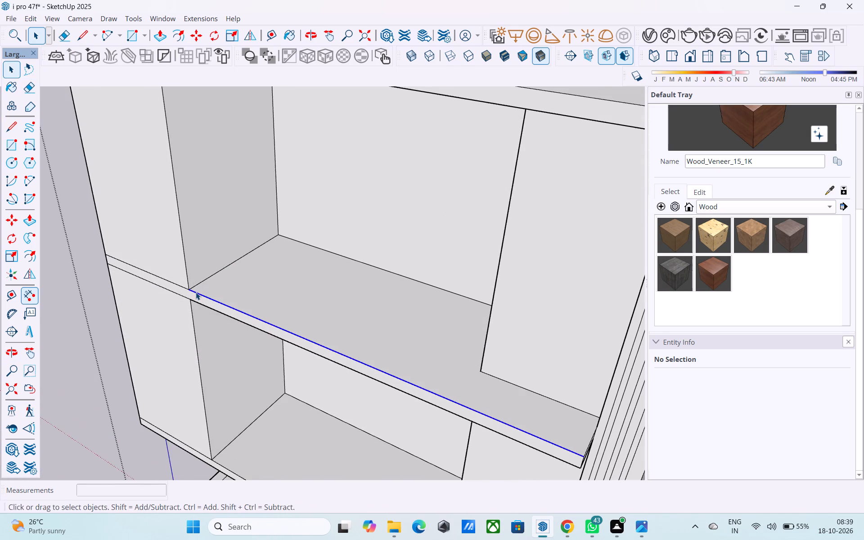
{"action": "key", "text": "m"}
{"action": "left_click", "coordinate": [192, 289]}
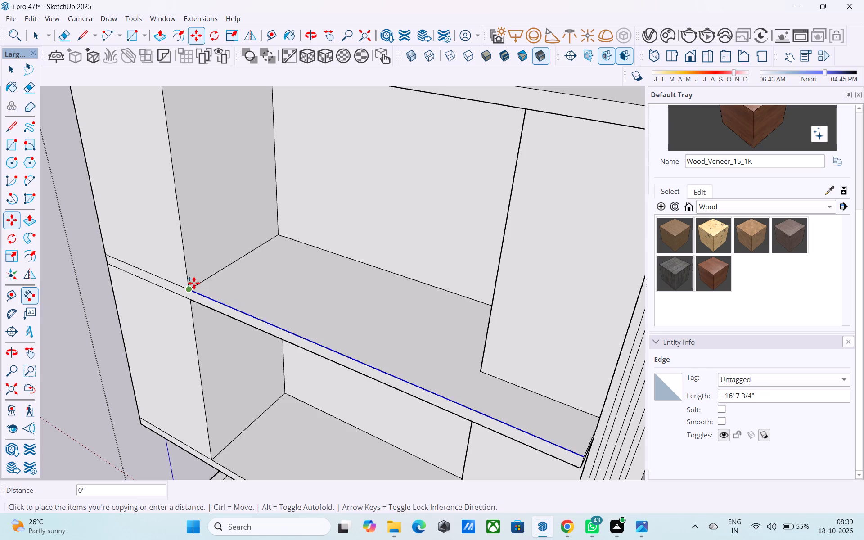
{"action": "left_click", "coordinate": [198, 281]}
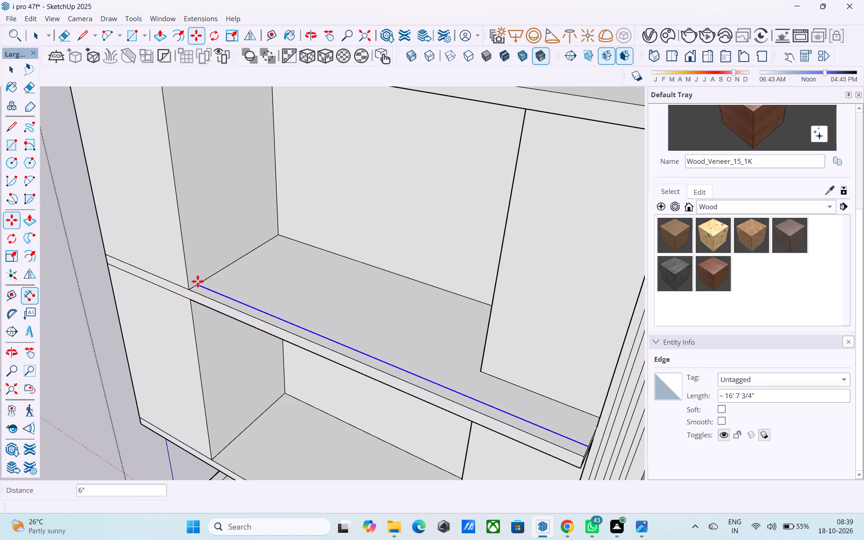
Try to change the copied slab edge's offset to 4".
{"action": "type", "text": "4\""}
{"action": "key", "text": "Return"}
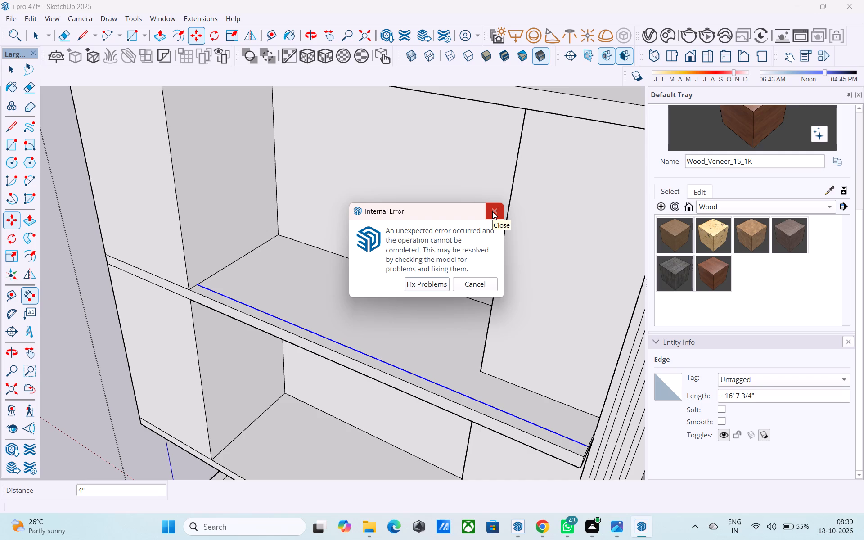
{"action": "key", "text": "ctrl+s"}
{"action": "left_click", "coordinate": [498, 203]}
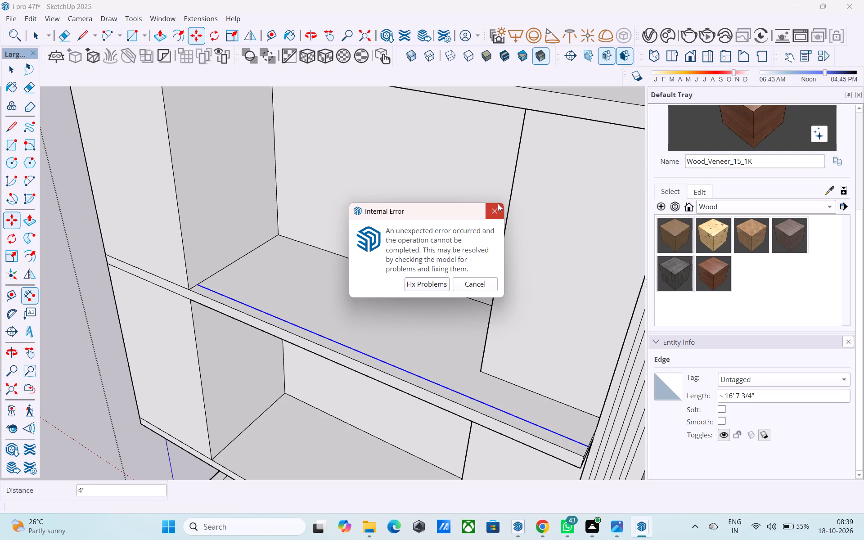
Save the model.
{"action": "key", "text": "ctrl+s"}
{"action": "key", "text": "space"}
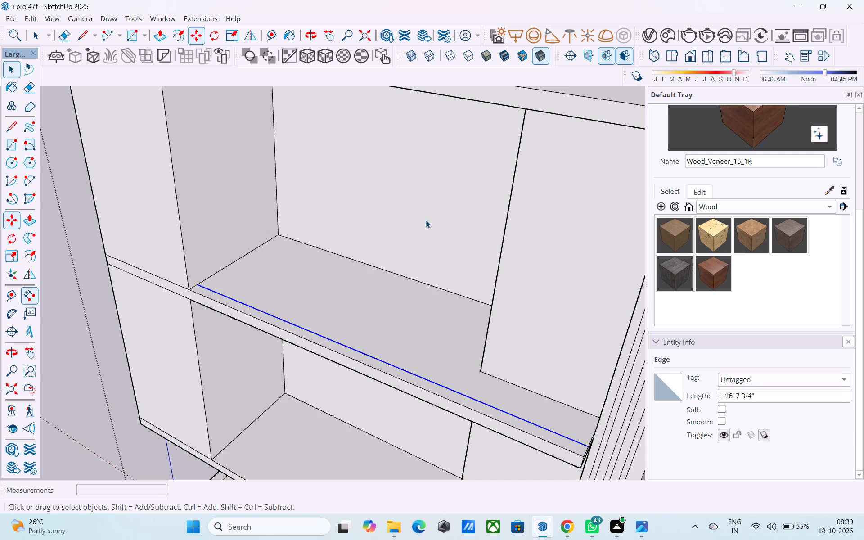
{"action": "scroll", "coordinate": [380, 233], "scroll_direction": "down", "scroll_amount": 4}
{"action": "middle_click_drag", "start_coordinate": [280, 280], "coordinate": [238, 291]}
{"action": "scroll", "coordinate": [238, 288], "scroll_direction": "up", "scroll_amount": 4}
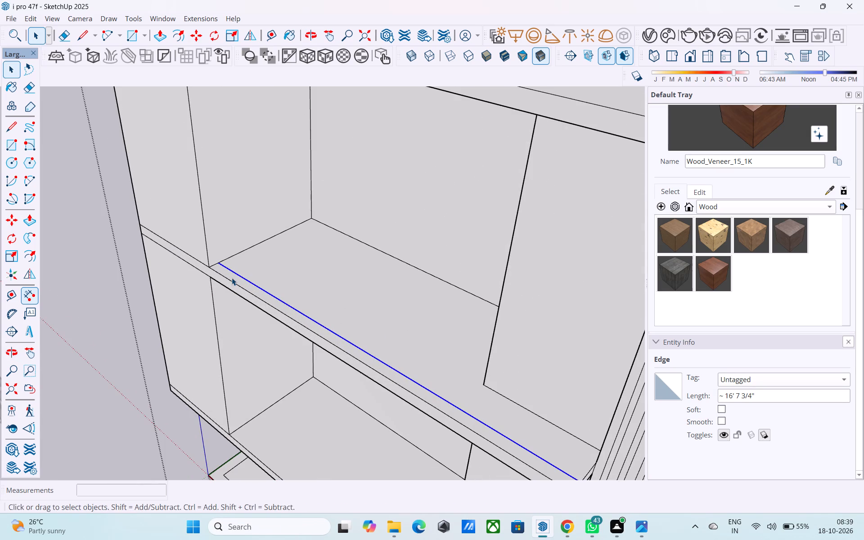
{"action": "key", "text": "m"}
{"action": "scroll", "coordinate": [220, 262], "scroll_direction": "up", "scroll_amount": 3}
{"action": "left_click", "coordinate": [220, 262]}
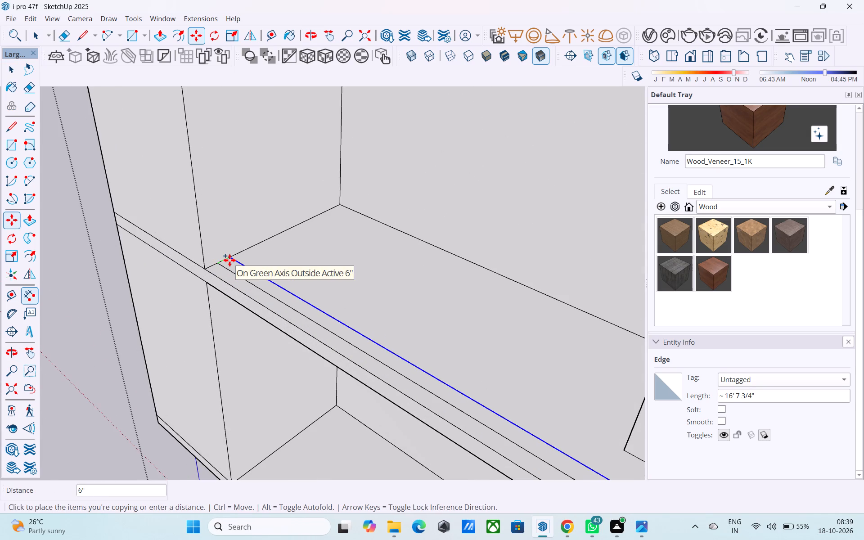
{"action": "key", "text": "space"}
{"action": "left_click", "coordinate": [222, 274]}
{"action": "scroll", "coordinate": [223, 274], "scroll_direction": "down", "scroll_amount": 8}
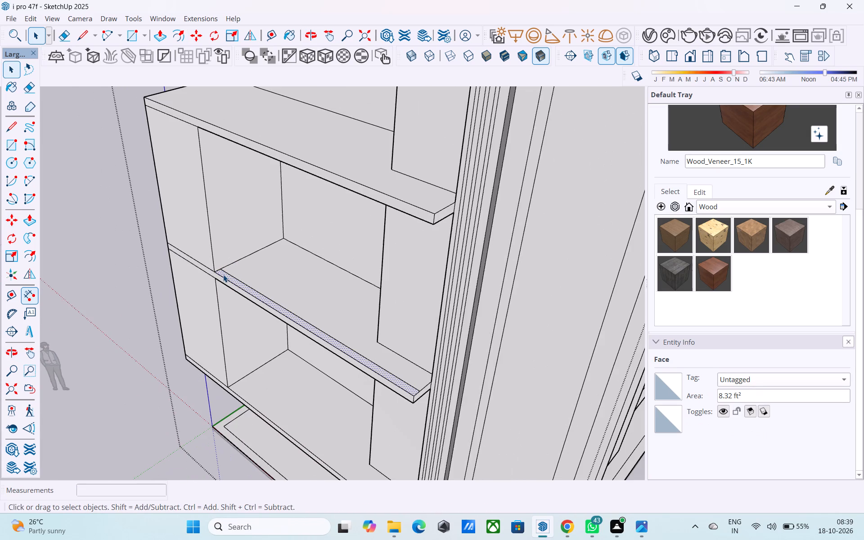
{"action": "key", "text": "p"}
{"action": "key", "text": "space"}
Copy the short side edge at the open end of the upper balcony slab 6" inward across its top face.
{"action": "middle_click_drag", "start_coordinate": [355, 373], "coordinate": [320, 356], "text": "shift"}
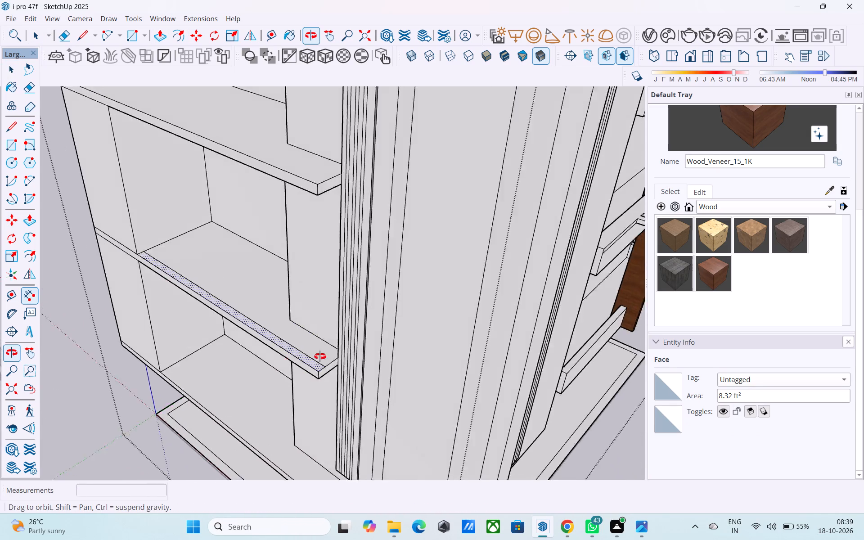
{"action": "middle_click_drag", "start_coordinate": [320, 356], "coordinate": [423, 365], "text": "shift"}
{"action": "middle_click_drag", "start_coordinate": [523, 336], "coordinate": [465, 330]}
{"action": "scroll", "coordinate": [465, 335], "scroll_direction": "up", "scroll_amount": 3}
{"action": "middle_click_drag", "start_coordinate": [484, 346], "coordinate": [384, 313]}
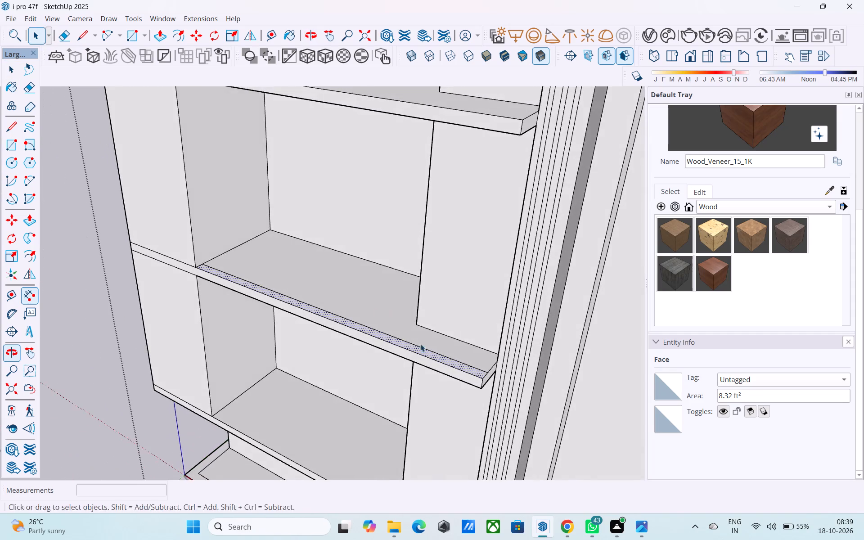
{"action": "middle_click_drag", "start_coordinate": [441, 358], "coordinate": [400, 286], "text": "shift"}
{"action": "scroll", "coordinate": [442, 297], "scroll_direction": "up", "scroll_amount": 3}
{"action": "left_click", "coordinate": [448, 295]}
{"action": "key", "text": "m"}
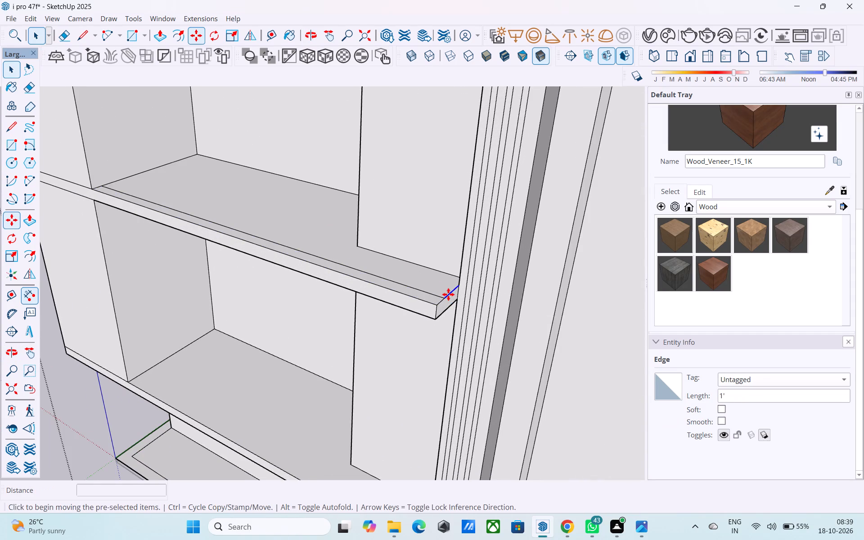
{"action": "scroll", "coordinate": [448, 297], "scroll_direction": "up", "scroll_amount": 2}
{"action": "left_click", "coordinate": [445, 299]}
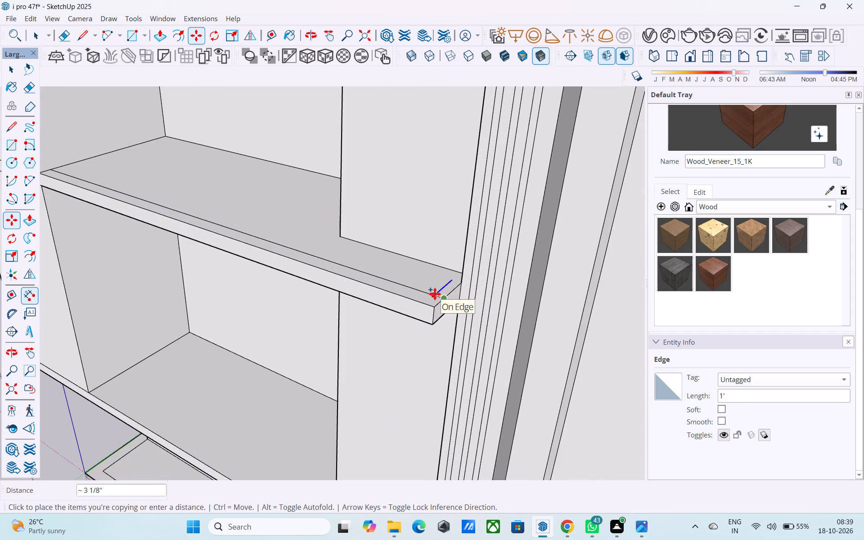
{"action": "type", "text": "6\""}
{"action": "key", "text": "Return"}
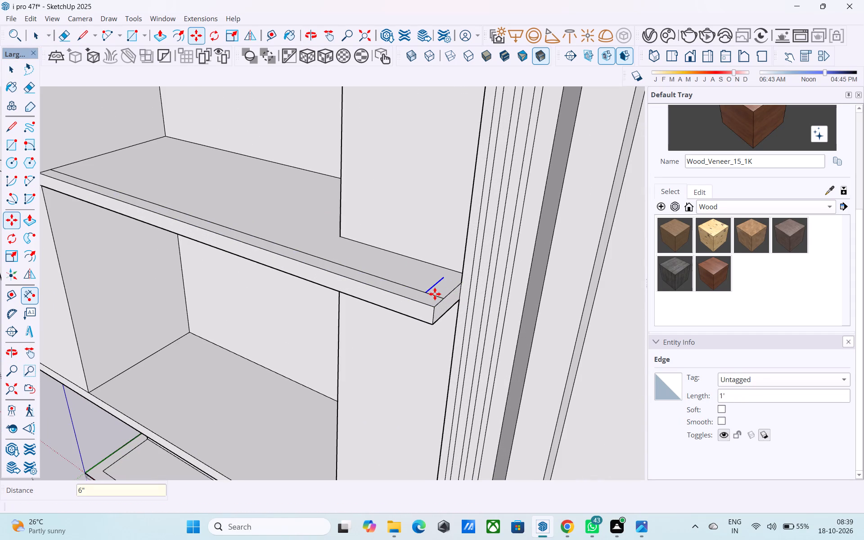
Draw a line extending the copied side edge to the wall, and erase the leftover strip line crossing the slab corner.
{"action": "key", "text": "l"}
{"action": "scroll", "coordinate": [451, 269], "scroll_direction": "up", "scroll_amount": 4}
{"action": "left_click", "coordinate": [441, 282]}
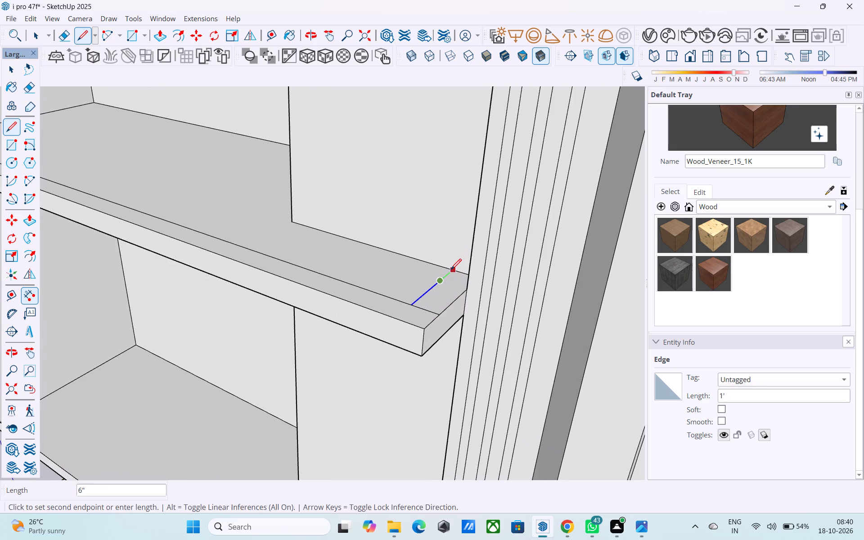
{"action": "left_click", "coordinate": [451, 269]}
{"action": "key", "text": "e"}
{"action": "left_click_drag", "start_coordinate": [437, 312], "coordinate": [431, 315]}
Push/Pull the L-shaped edge strip on the upper balcony slab up 2' as a parapet.
{"action": "key", "text": "space"}
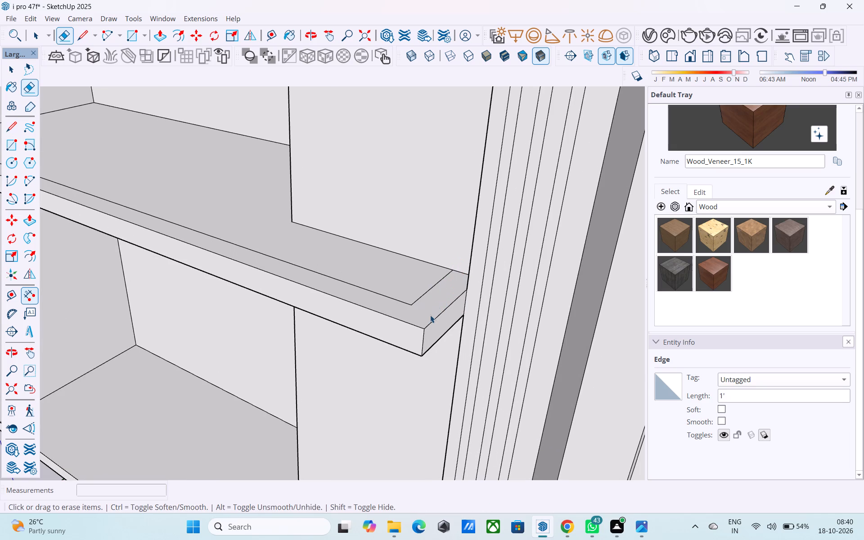
{"action": "left_click", "coordinate": [430, 315]}
{"action": "key", "text": "p"}
{"action": "left_click", "coordinate": [430, 315]}
{"action": "key", "text": "2"}
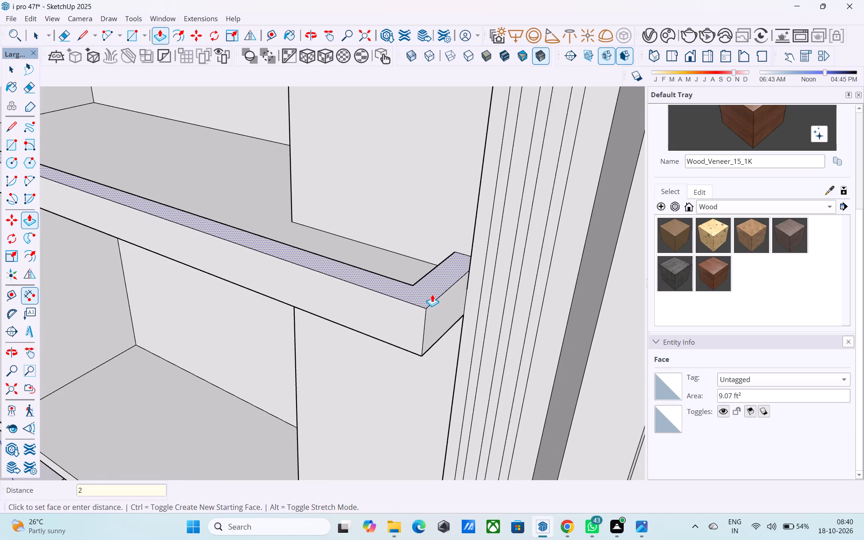
{"action": "key", "text": "apostrophe"}
{"action": "key", "text": "Return"}
{"action": "key", "text": "space"}
Offset the outline of the top front roof slab's upper face 4" inward.
{"action": "scroll", "coordinate": [432, 293], "scroll_direction": "down", "scroll_amount": 13}
{"action": "middle_click_drag", "start_coordinate": [397, 346], "coordinate": [395, 275]}
{"action": "scroll", "coordinate": [395, 270], "scroll_direction": "down", "scroll_amount": 4}
{"action": "middle_click_drag", "start_coordinate": [393, 286], "coordinate": [371, 328], "text": "shift"}
{"action": "middle_click_drag", "start_coordinate": [371, 328], "coordinate": [358, 395], "text": "shift"}
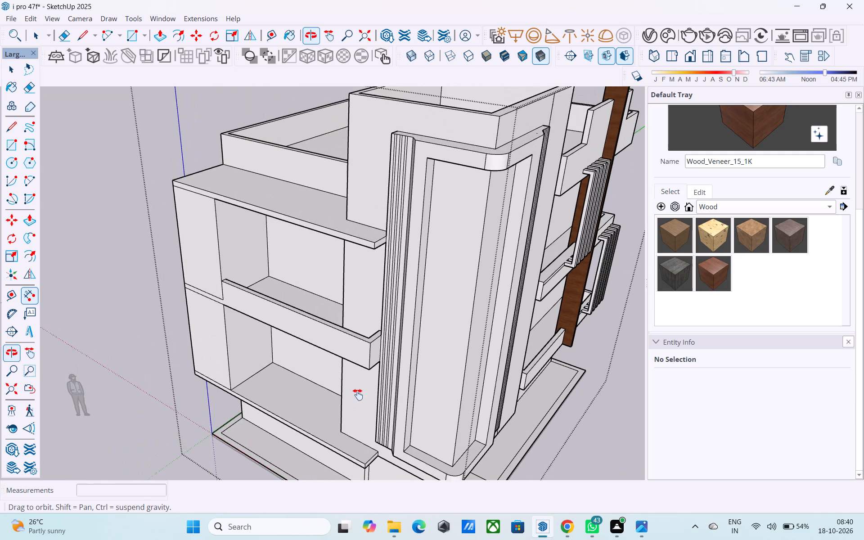
{"action": "middle_click_drag", "start_coordinate": [358, 395], "coordinate": [388, 471], "text": "shift"}
{"action": "middle_click_drag", "start_coordinate": [396, 350], "coordinate": [426, 441]}
{"action": "left_click", "coordinate": [385, 387]}
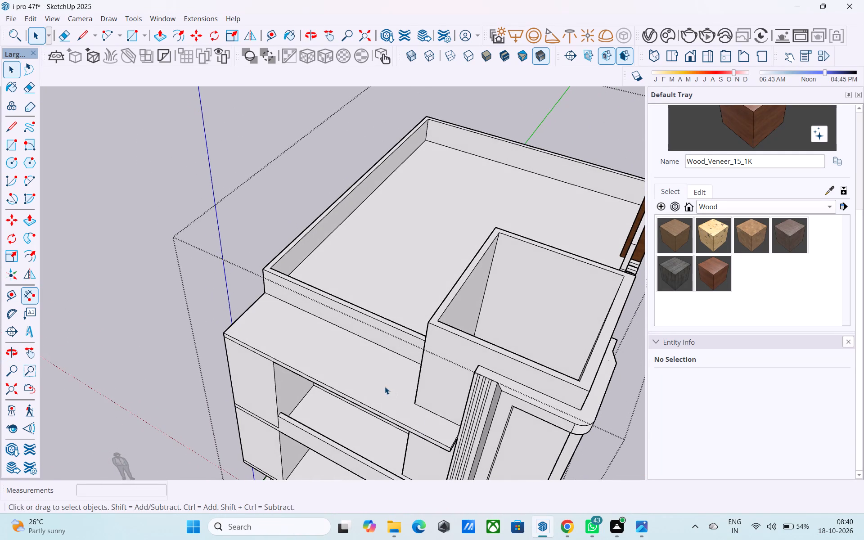
{"action": "key", "text": "f"}
{"action": "left_click", "coordinate": [385, 386]}
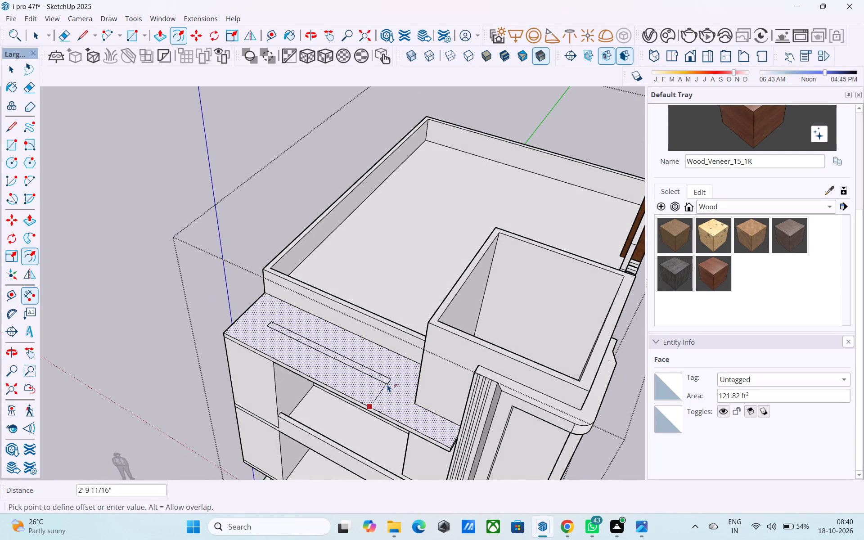
{"action": "type", "text": "4\""}
{"action": "key", "text": "Return"}
{"action": "key", "text": "space"}
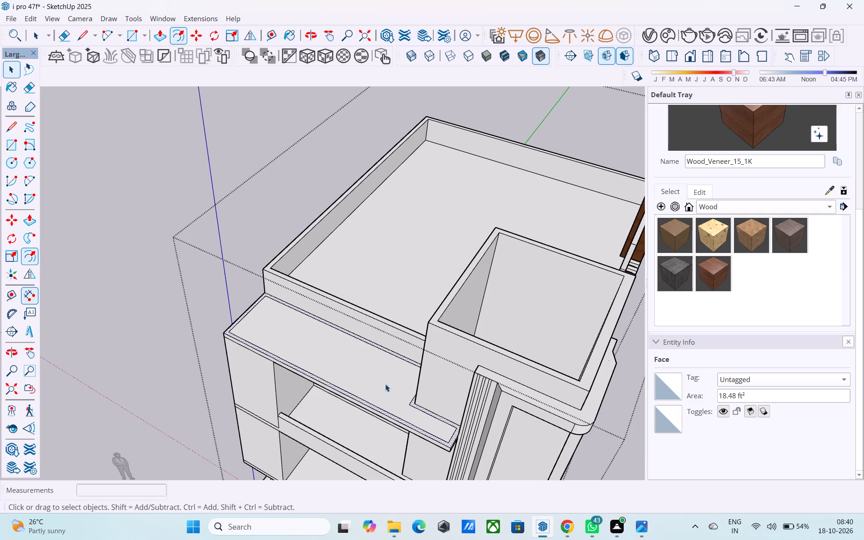
Draw short lines across the roof slab's offset border at both wall ends to separate the outer strip from the wall side.
{"action": "scroll", "coordinate": [365, 378], "scroll_direction": "down", "scroll_amount": 5}
{"action": "middle_click_drag", "start_coordinate": [398, 384], "coordinate": [394, 384], "text": "shift"}
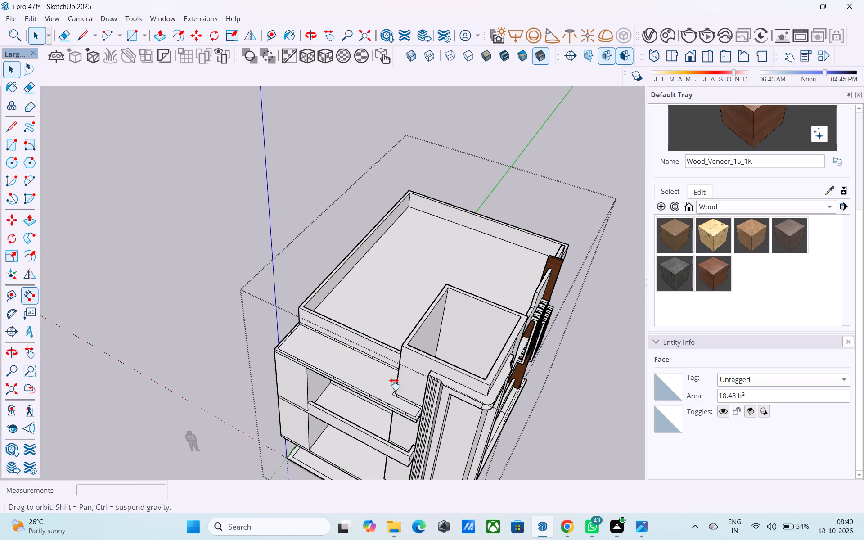
{"action": "middle_click_drag", "start_coordinate": [394, 384], "coordinate": [386, 355], "text": "shift"}
{"action": "scroll", "coordinate": [386, 353], "scroll_direction": "up", "scroll_amount": 2}
{"action": "middle_click_drag", "start_coordinate": [387, 348], "coordinate": [355, 329], "text": "shift"}
{"action": "scroll", "coordinate": [368, 341], "scroll_direction": "up", "scroll_amount": 4}
{"action": "middle_click_drag", "start_coordinate": [373, 370], "coordinate": [391, 364]}
{"action": "key", "text": "l"}
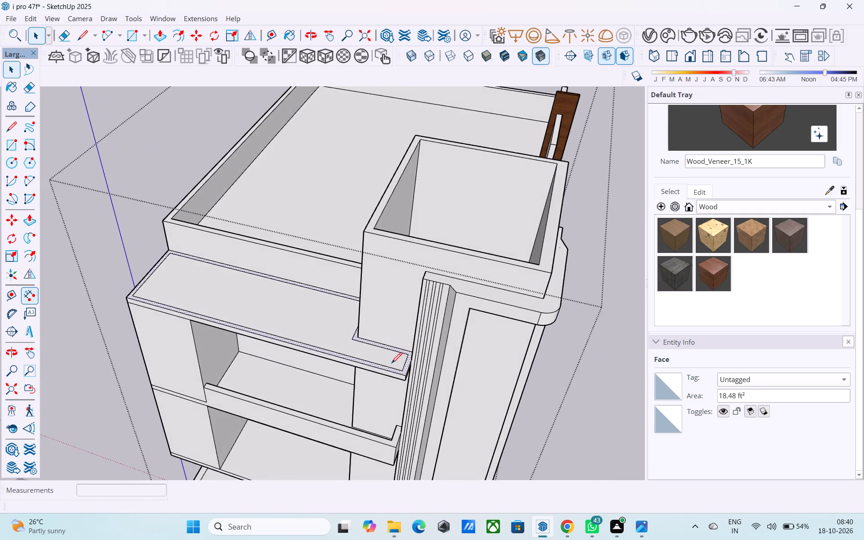
{"action": "scroll", "coordinate": [386, 365], "scroll_direction": "up", "scroll_amount": 5}
{"action": "left_click", "coordinate": [425, 345]}
{"action": "scroll", "coordinate": [423, 342], "scroll_direction": "up", "scroll_amount": 2}
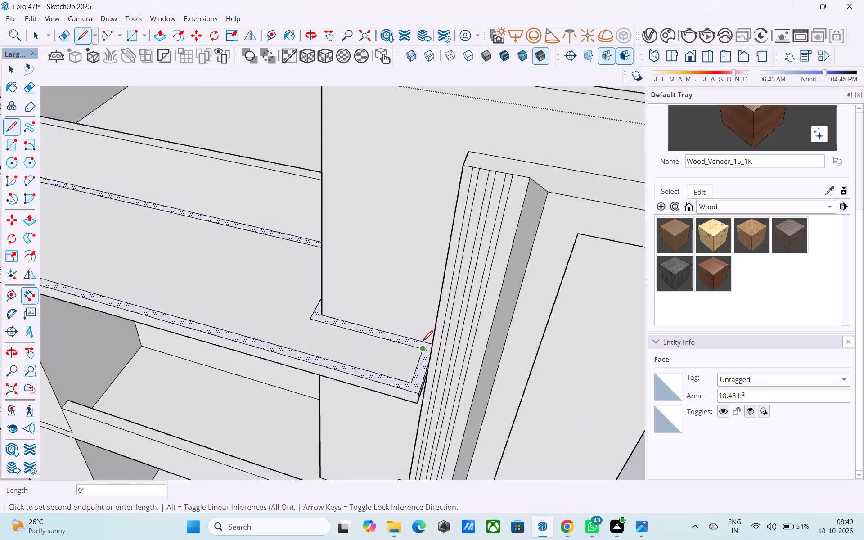
{"action": "scroll", "coordinate": [423, 342], "scroll_direction": "up", "scroll_amount": 3}
{"action": "left_click", "coordinate": [427, 341]}
{"action": "scroll", "coordinate": [427, 341], "scroll_direction": "down", "scroll_amount": 10}
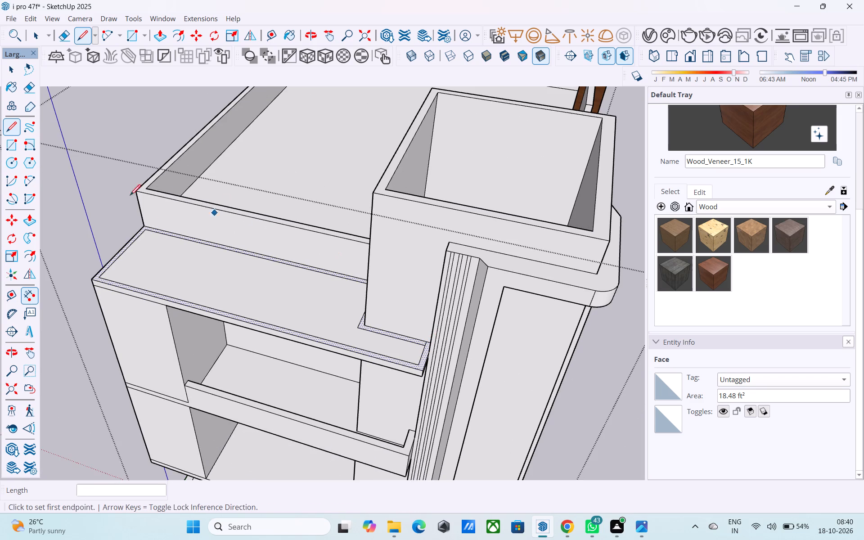
{"action": "scroll", "coordinate": [126, 249], "scroll_direction": "up", "scroll_amount": 5}
{"action": "left_click", "coordinate": [155, 223]}
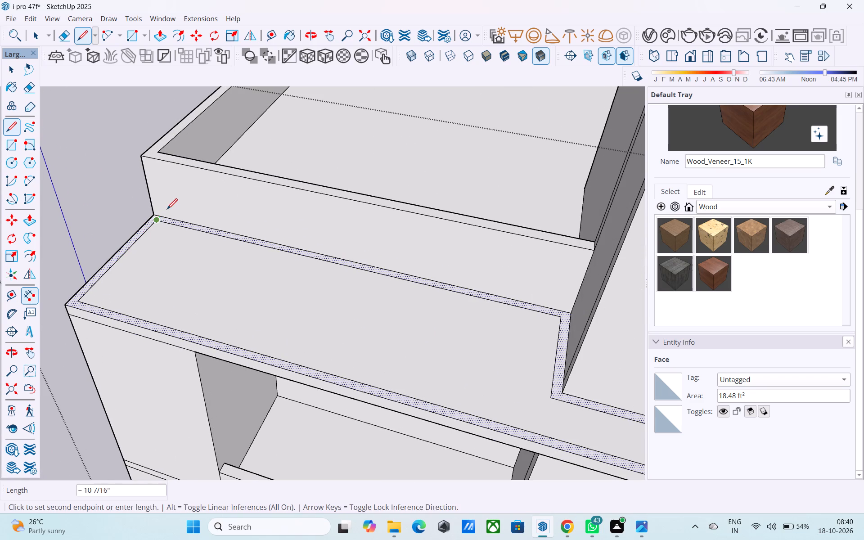
{"action": "left_click", "coordinate": [161, 212]}
Push/Pull the outer border strip of the front roof slab up 2' as a parapet.
{"action": "key", "text": "space"}
{"action": "scroll", "coordinate": [160, 213], "scroll_direction": "down", "scroll_amount": 5}
{"action": "scroll", "coordinate": [343, 343], "scroll_direction": "up", "scroll_amount": 6}
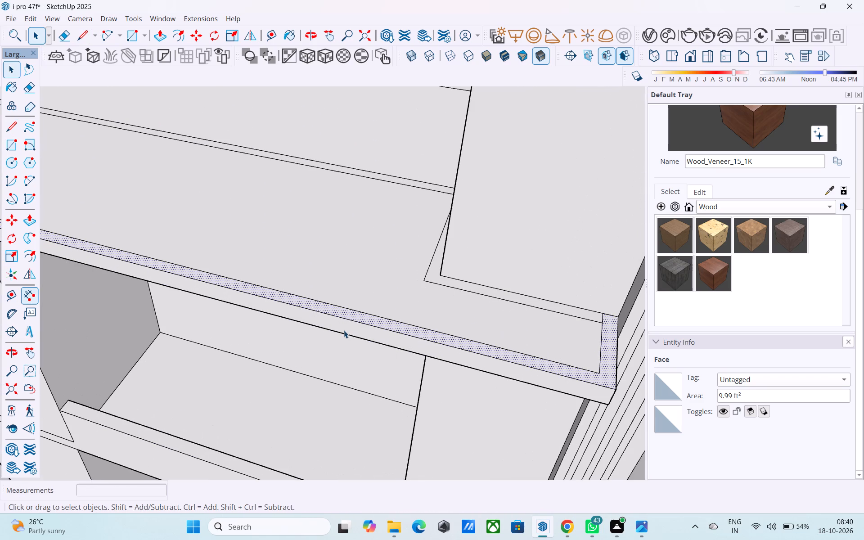
{"action": "key", "text": "p"}
{"action": "left_click", "coordinate": [344, 326]}
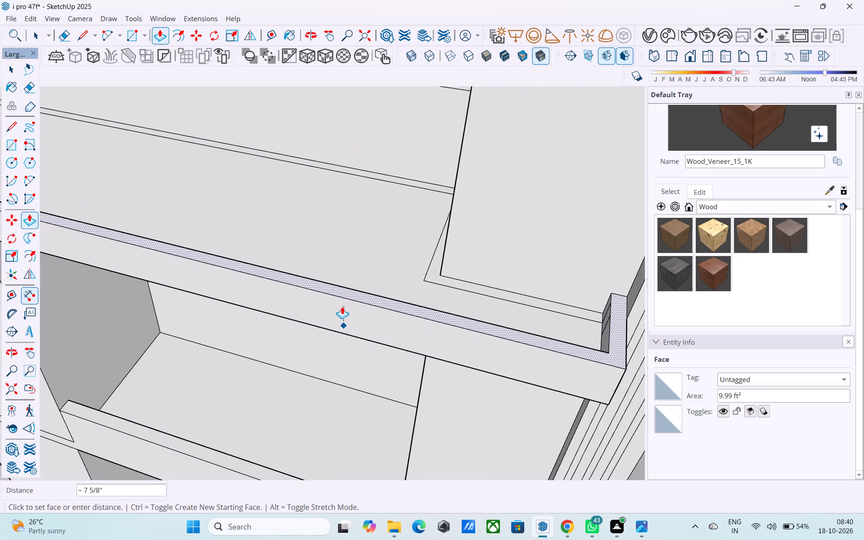
{"action": "type", "text": "2'"}
{"action": "key", "text": "Return"}
{"action": "scroll", "coordinate": [343, 292], "scroll_direction": "down", "scroll_amount": 12}
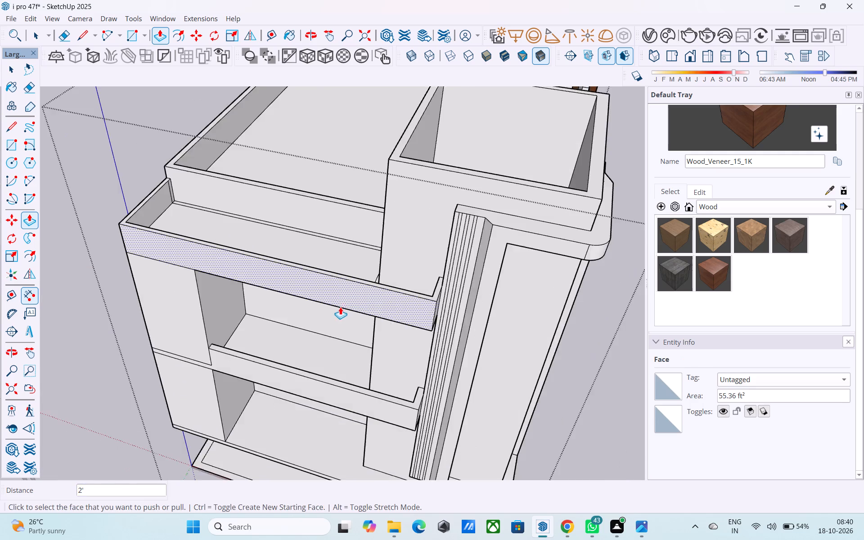
Save the model.
{"action": "scroll", "coordinate": [340, 307], "scroll_direction": "down", "scroll_amount": 3}
{"action": "middle_click_drag", "start_coordinate": [334, 344], "coordinate": [352, 281]}
{"action": "key", "text": "ctrl+s"}
{"action": "key", "text": "space"}
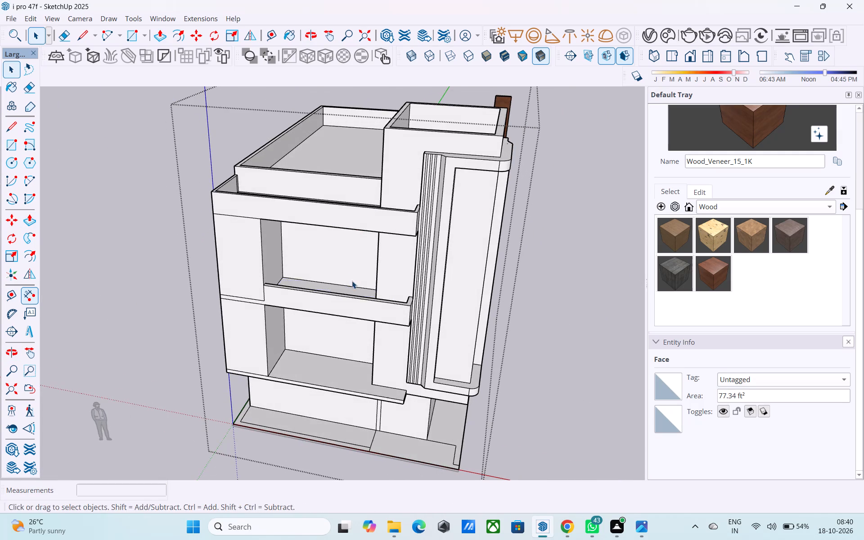
Erase the seam edges on the front facade where the solid front panels meet the roof parapet and the balcony slab band.
{"action": "scroll", "coordinate": [352, 281], "scroll_direction": "down", "scroll_amount": 3}
{"action": "middle_click_drag", "start_coordinate": [351, 281], "coordinate": [373, 249]}
{"action": "middle_click_drag", "start_coordinate": [336, 246], "coordinate": [395, 279]}
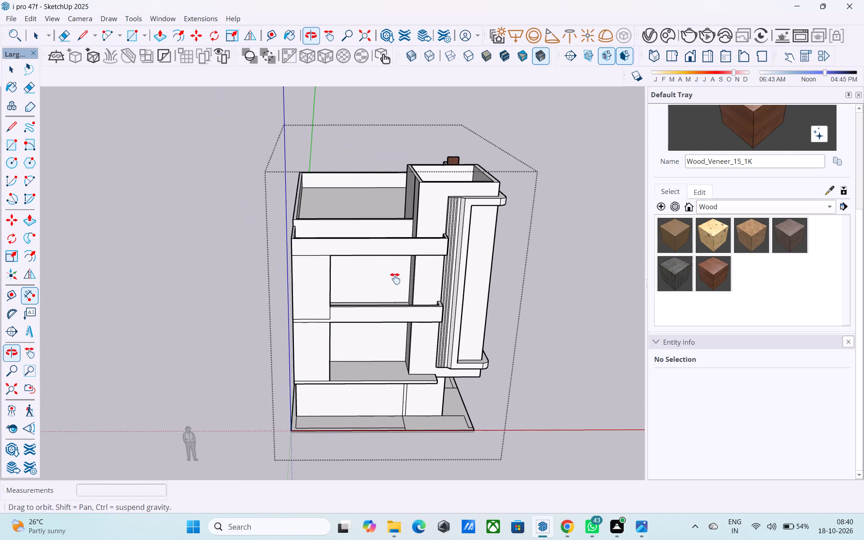
{"action": "middle_click_drag", "start_coordinate": [395, 279], "coordinate": [430, 281]}
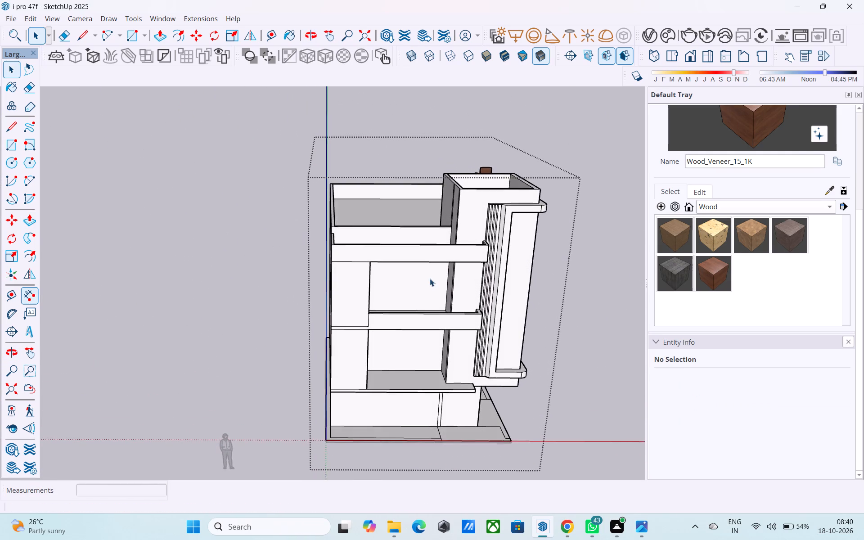
{"action": "middle_click_drag", "start_coordinate": [401, 281], "coordinate": [379, 302]}
{"action": "scroll", "coordinate": [371, 292], "scroll_direction": "up", "scroll_amount": 5}
{"action": "key", "text": "e"}
{"action": "left_click_drag", "start_coordinate": [304, 281], "coordinate": [306, 291]}
{"action": "middle_click_drag", "start_coordinate": [305, 315], "coordinate": [277, 358]}
{"action": "scroll", "coordinate": [275, 359], "scroll_direction": "up", "scroll_amount": 1}
{"action": "scroll", "coordinate": [275, 359], "scroll_direction": "down", "scroll_amount": 3}
{"action": "middle_click_drag", "start_coordinate": [323, 364], "coordinate": [326, 318]}
{"action": "scroll", "coordinate": [309, 328], "scroll_direction": "down", "scroll_amount": 3}
{"action": "middle_click_drag", "start_coordinate": [300, 344], "coordinate": [304, 309]}
{"action": "left_click_drag", "start_coordinate": [289, 334], "coordinate": [292, 370]}
{"action": "scroll", "coordinate": [308, 347], "scroll_direction": "up", "scroll_amount": 3}
{"action": "left_click_drag", "start_coordinate": [310, 337], "coordinate": [294, 339]}
{"action": "middle_click_drag", "start_coordinate": [304, 335], "coordinate": [355, 346]}
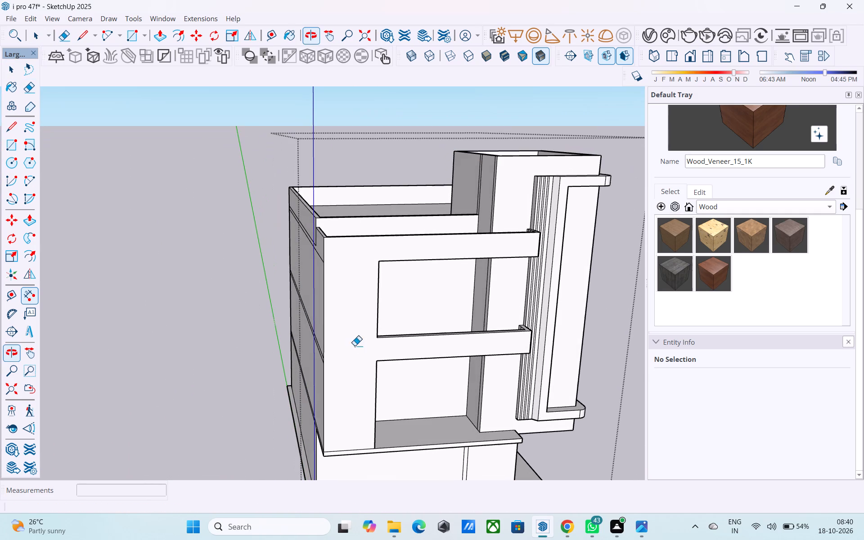
Copy the three vertical outer corner edges of the solid front panel 2' inward across its front face.
{"action": "key", "text": "space"}
{"action": "middle_click_drag", "start_coordinate": [322, 305], "coordinate": [300, 301], "text": "shift"}
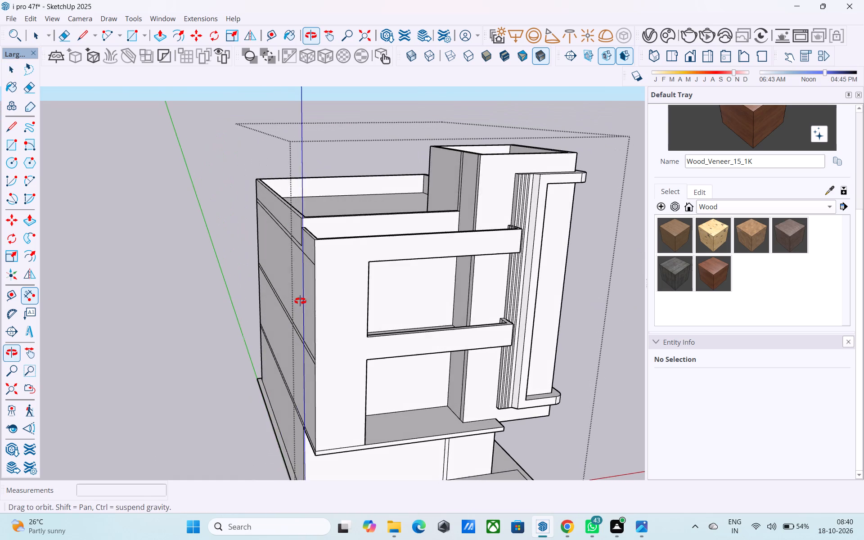
{"action": "middle_click_drag", "start_coordinate": [300, 301], "coordinate": [301, 301], "text": "shift"}
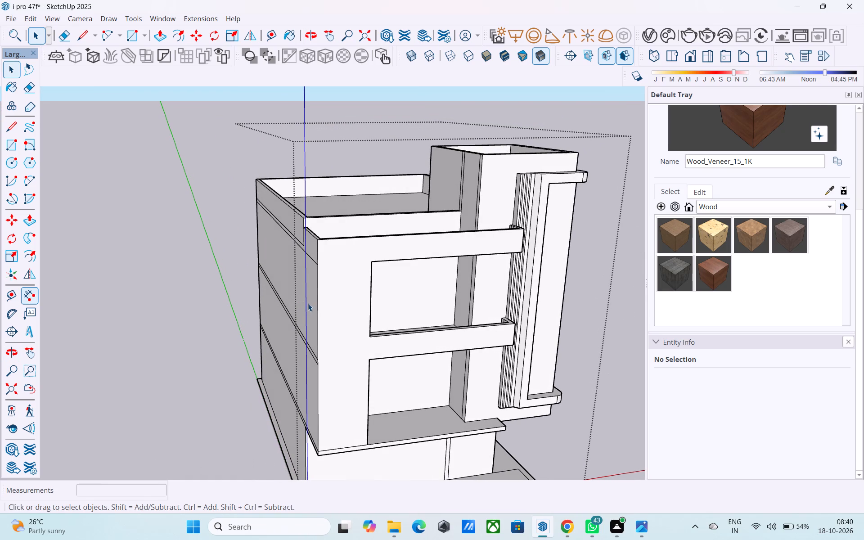
{"action": "left_click", "coordinate": [318, 305]}
{"action": "scroll", "coordinate": [315, 358], "scroll_direction": "up", "scroll_amount": 4}
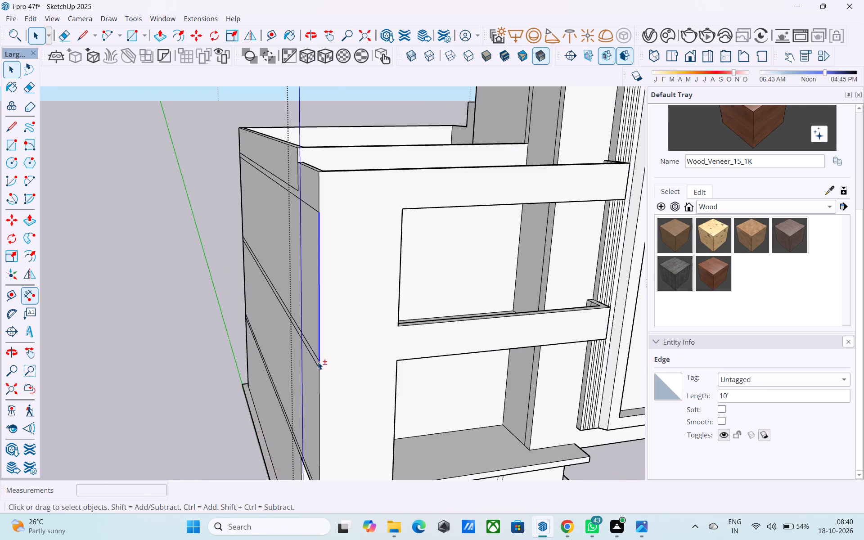
{"action": "left_click", "coordinate": [319, 373], "text": "shift"}
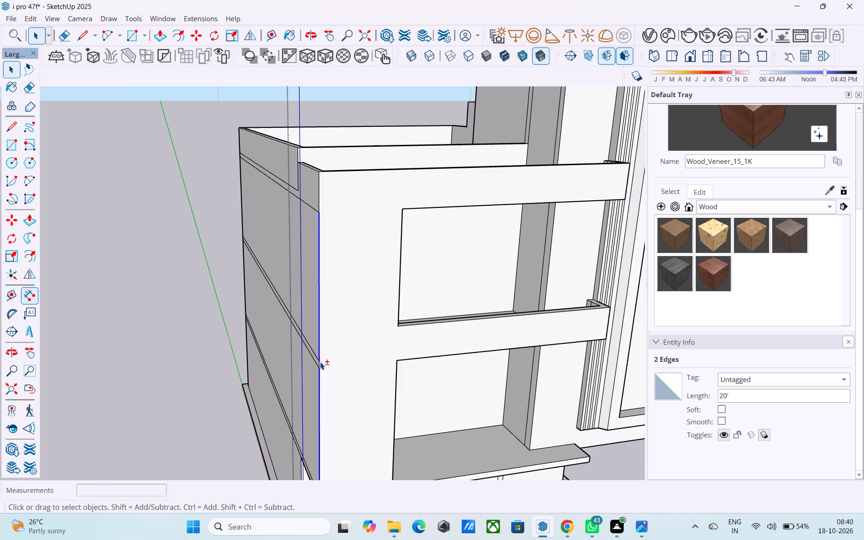
{"action": "left_click", "coordinate": [319, 361], "text": "shift"}
{"action": "middle_click", "coordinate": [332, 380], "text": "shift"}
{"action": "scroll", "coordinate": [327, 373], "scroll_direction": "up", "scroll_amount": 3, "text": "shift"}
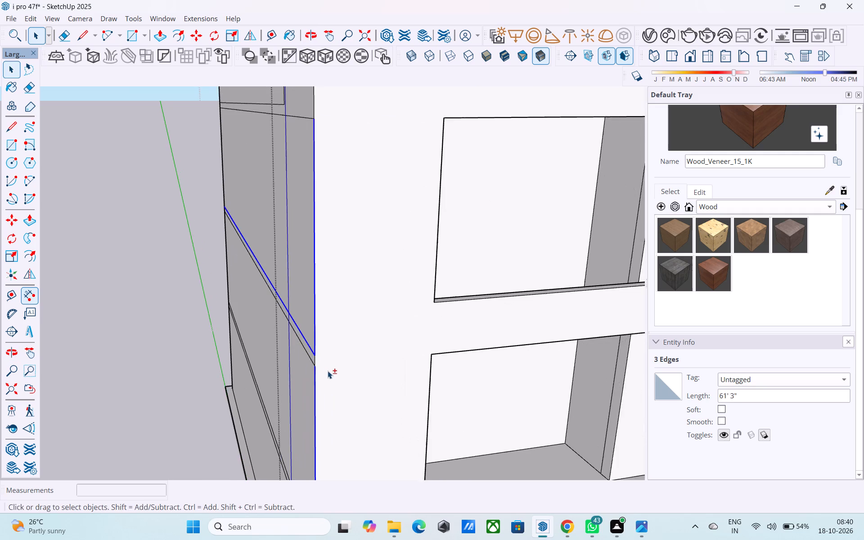
{"action": "scroll", "coordinate": [328, 371], "scroll_direction": "up", "scroll_amount": 3, "text": "shift"}
{"action": "left_click", "coordinate": [306, 345], "text": "shift"}
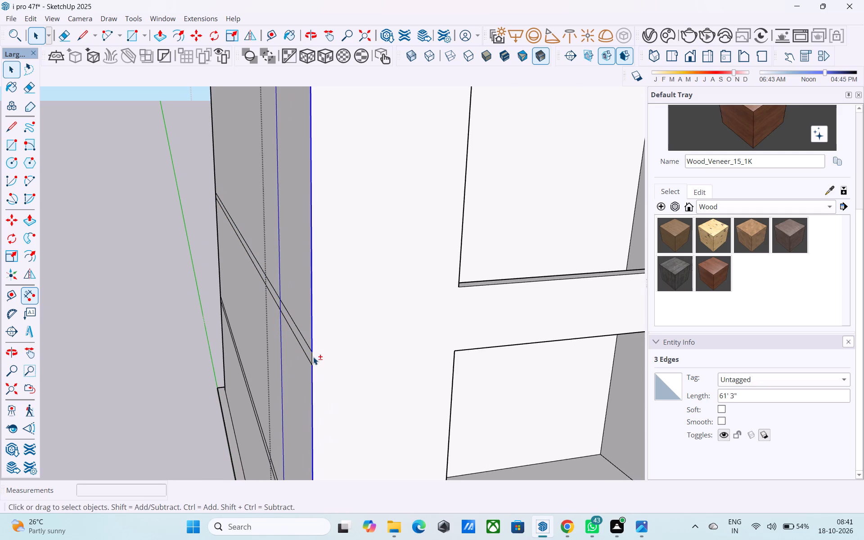
{"action": "left_click", "coordinate": [313, 356], "text": "shift"}
{"action": "scroll", "coordinate": [315, 369], "scroll_direction": "down", "scroll_amount": 8, "text": "shift"}
{"action": "middle_click_drag", "start_coordinate": [316, 371], "coordinate": [312, 387], "text": "shift"}
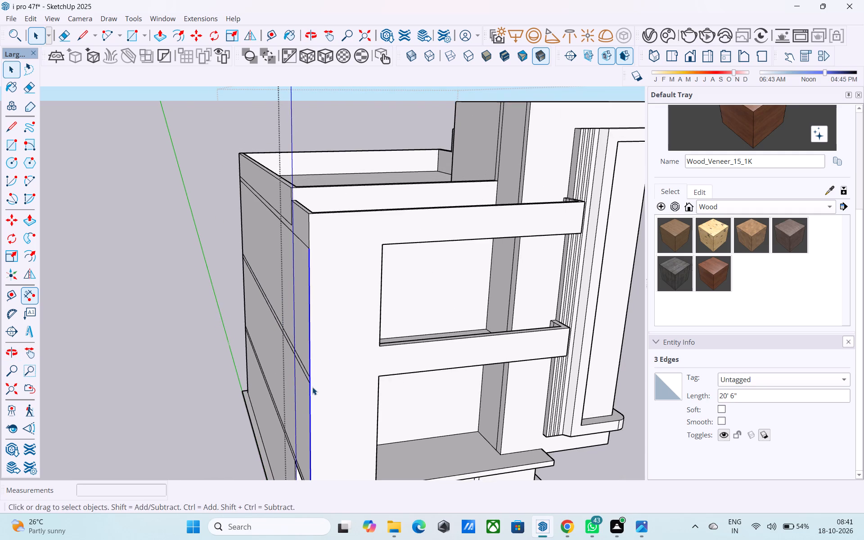
{"action": "scroll", "coordinate": [313, 387], "scroll_direction": "down", "scroll_amount": 1}
{"action": "key", "text": "m"}
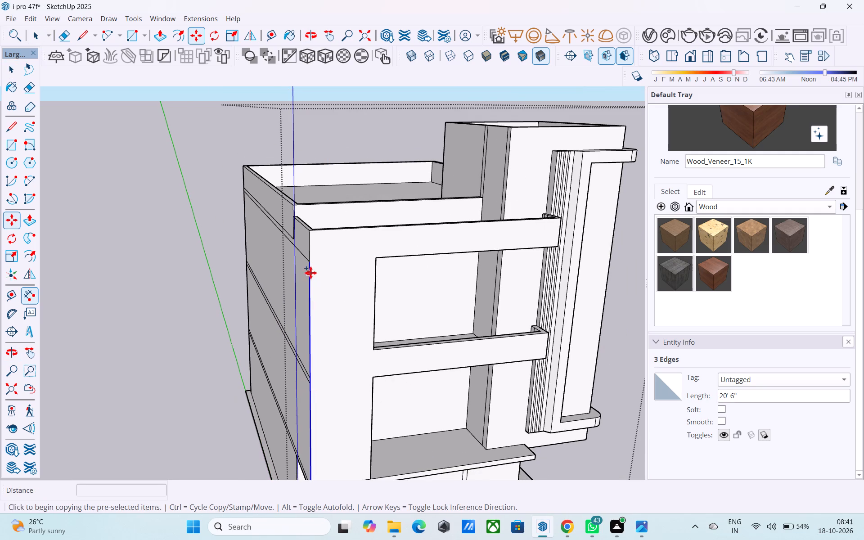
{"action": "left_click", "coordinate": [308, 263]}
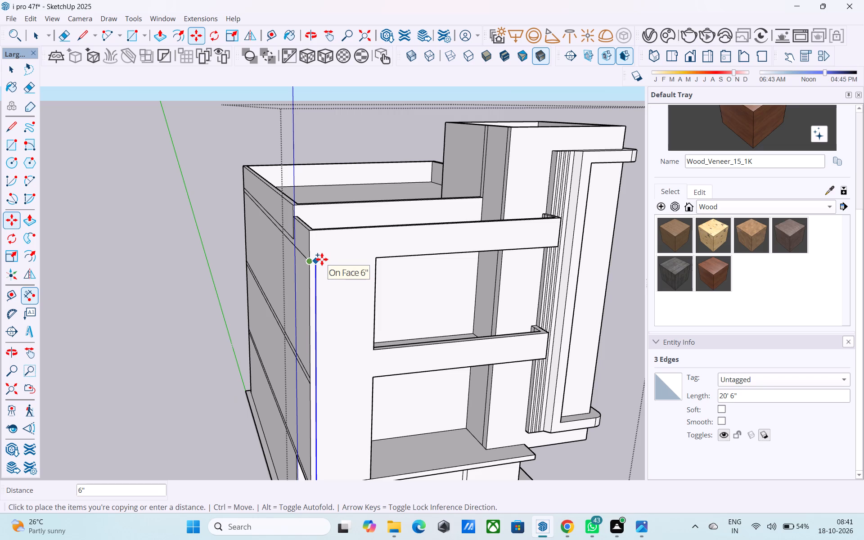
{"action": "type", "text": "2'"}
{"action": "key", "text": "Return"}
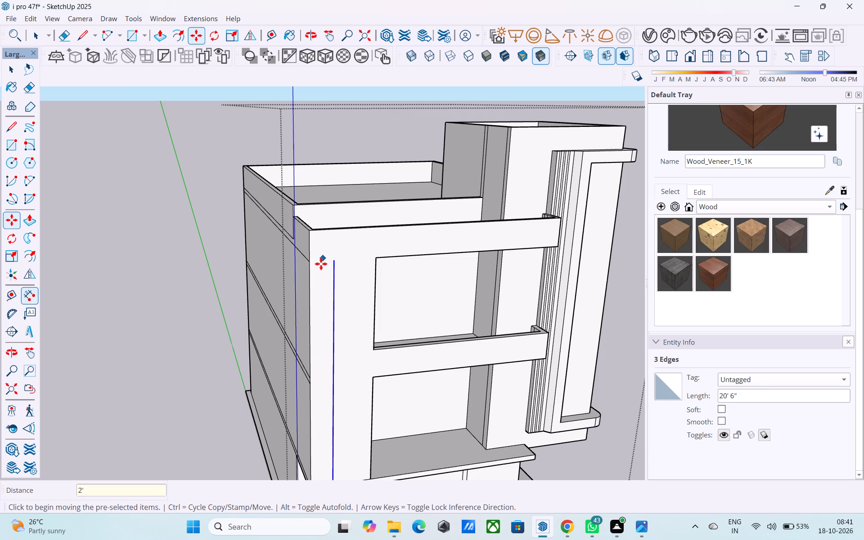
{"action": "middle_click_drag", "start_coordinate": [317, 264], "coordinate": [296, 260]}
{"action": "middle_click_drag", "start_coordinate": [297, 260], "coordinate": [301, 249]}
{"action": "middle_click_drag", "start_coordinate": [307, 250], "coordinate": [304, 248]}
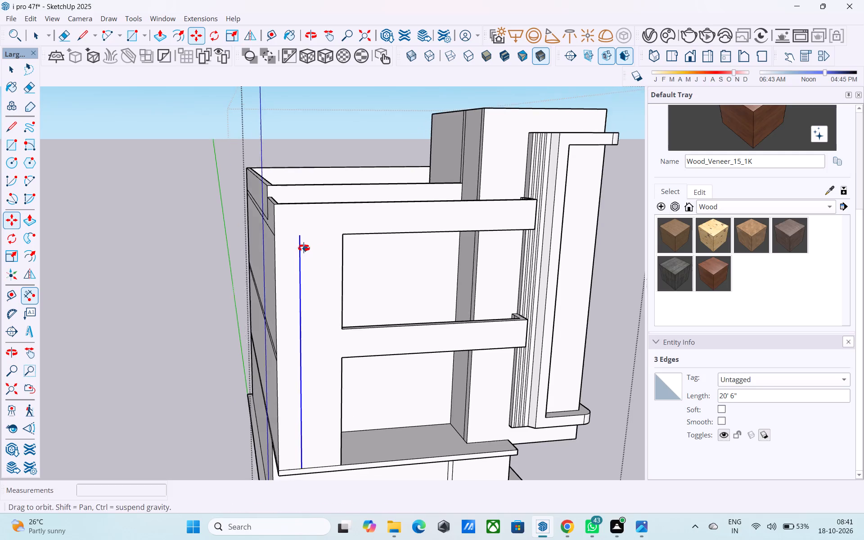
Draw an edge from the top of the front panel's vertical division line across to the upper opening's top corner.
{"action": "middle_click_drag", "start_coordinate": [304, 248], "coordinate": [303, 248]}
{"action": "key", "text": "l"}
{"action": "left_click", "coordinate": [295, 232]}
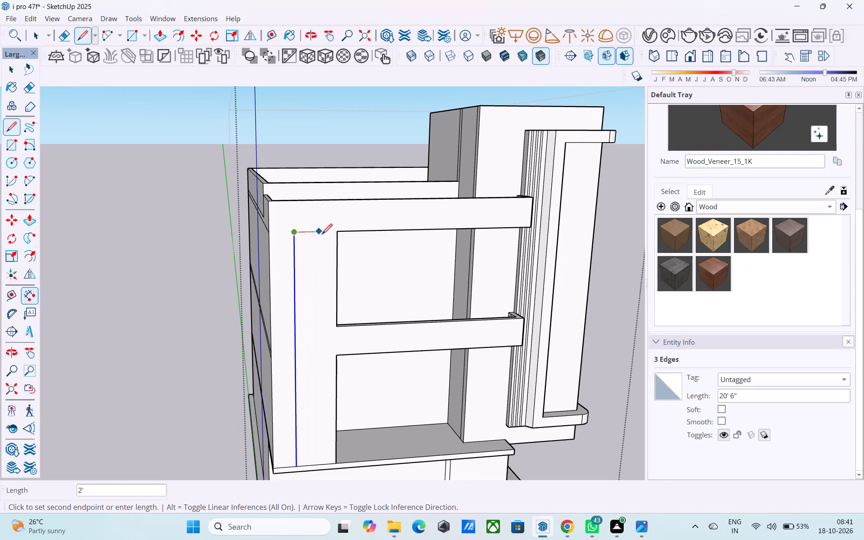
{"action": "left_click", "coordinate": [340, 234]}
{"action": "key", "text": "space"}
Draw a 3' 6" horizontal edge from the upper opening's bottom corner, at the balcony parapet top, across the panel to the vertical division line.
{"action": "scroll", "coordinate": [340, 234], "scroll_direction": "down", "scroll_amount": 9}
{"action": "middle_click_drag", "start_coordinate": [334, 279], "coordinate": [311, 279]}
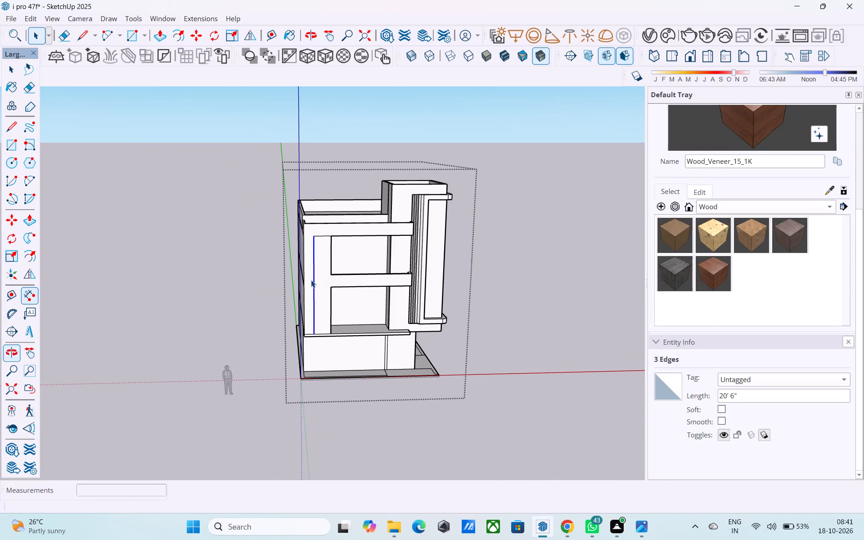
{"action": "left_click", "coordinate": [316, 286]}
{"action": "middle_click_drag", "start_coordinate": [319, 298], "coordinate": [302, 288]}
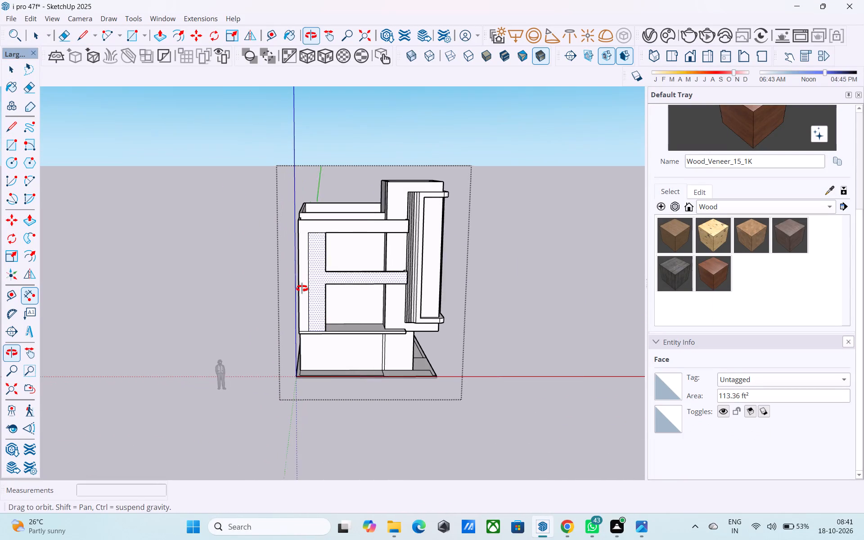
{"action": "middle_click_drag", "start_coordinate": [302, 288], "coordinate": [301, 288]}
{"action": "middle_click_drag", "start_coordinate": [304, 288], "coordinate": [293, 289]}
{"action": "scroll", "coordinate": [301, 278], "scroll_direction": "up", "scroll_amount": 2}
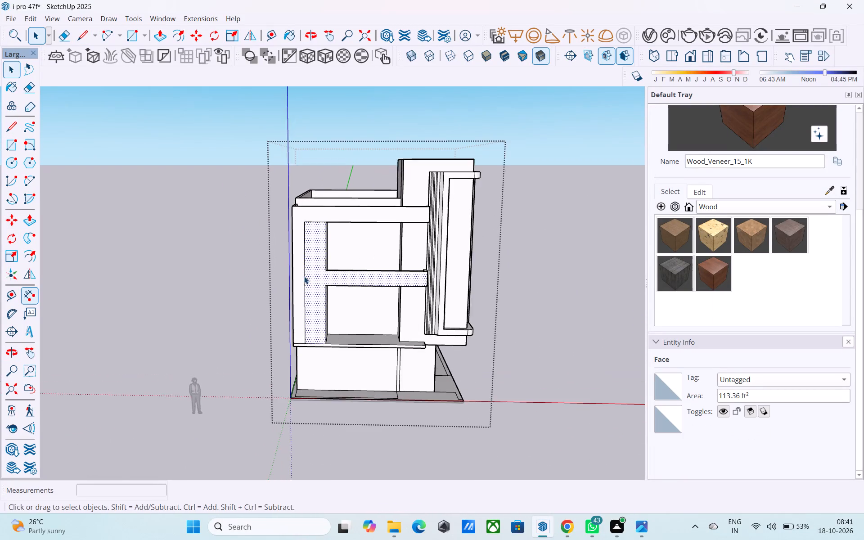
{"action": "scroll", "coordinate": [304, 276], "scroll_direction": "up", "scroll_amount": 4}
{"action": "middle_click_drag", "start_coordinate": [314, 265], "coordinate": [330, 263]}
{"action": "scroll", "coordinate": [330, 264], "scroll_direction": "up", "scroll_amount": 5}
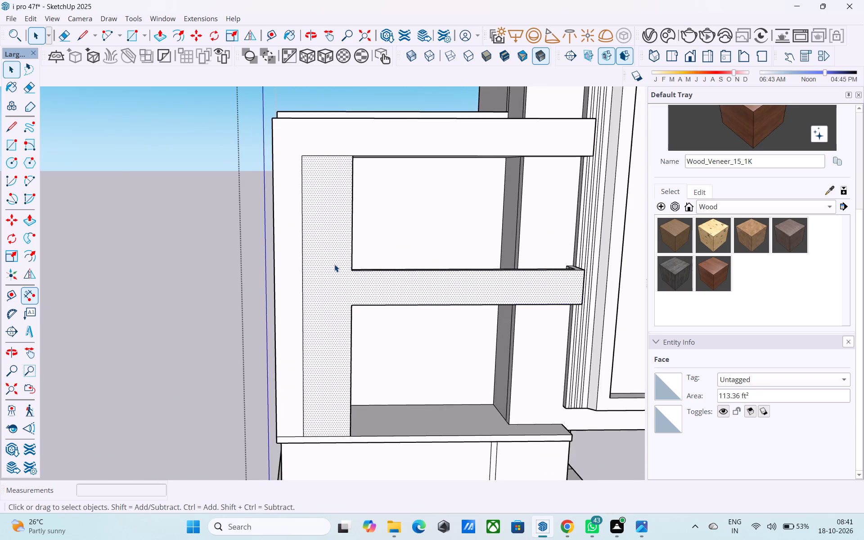
{"action": "key", "text": "l"}
{"action": "middle_click_drag", "start_coordinate": [343, 269], "coordinate": [310, 285]}
{"action": "scroll", "coordinate": [334, 283], "scroll_direction": "up", "scroll_amount": 4}
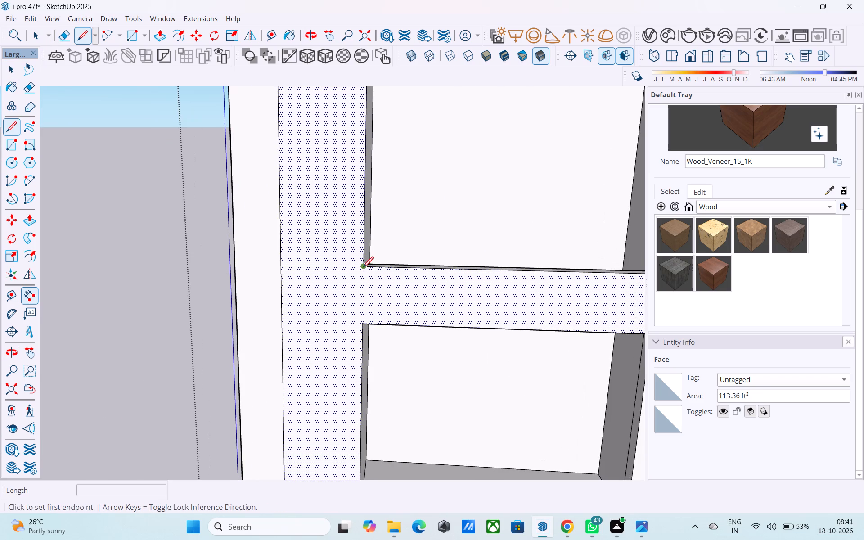
{"action": "left_click", "coordinate": [363, 267]}
{"action": "left_click", "coordinate": [280, 268]}
{"action": "key", "text": "space"}
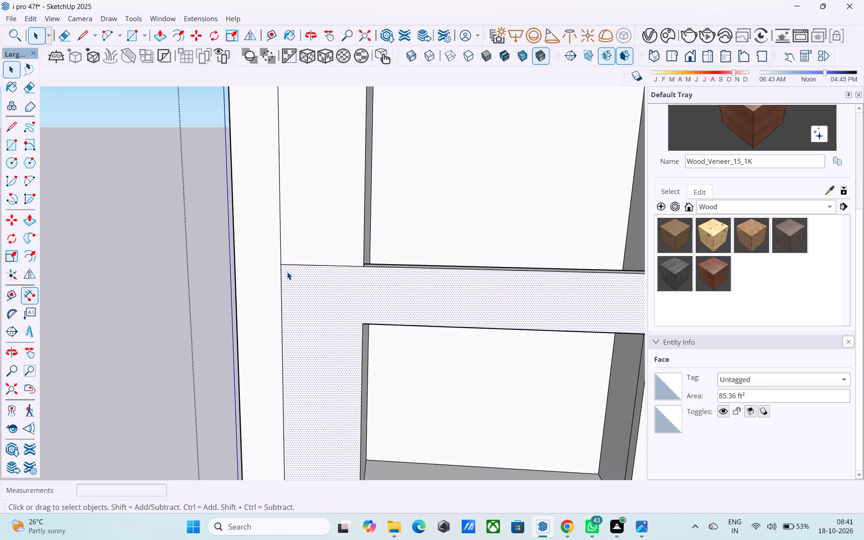
Copy the horizontal edge at the balcony parapet top 4" upward on the front panel.
{"action": "left_click", "coordinate": [293, 265]}
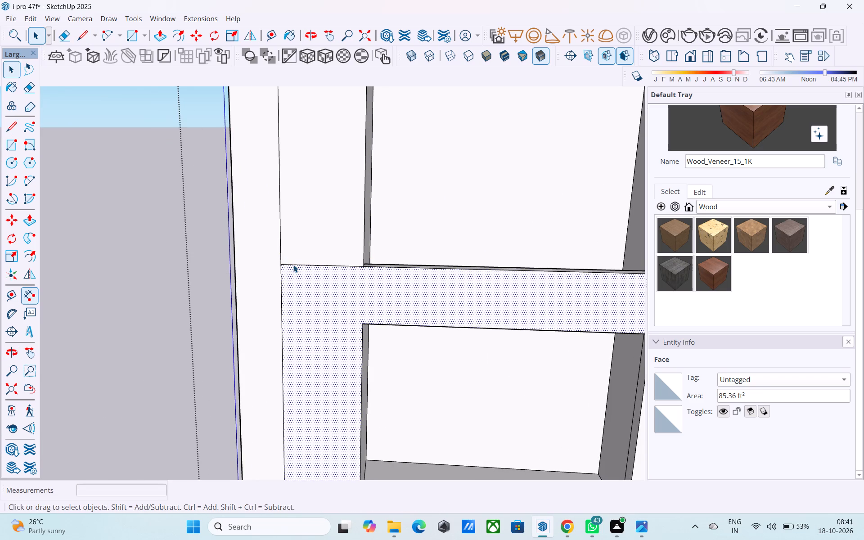
{"action": "key", "text": "m"}
{"action": "scroll", "coordinate": [290, 268], "scroll_direction": "up", "scroll_amount": 2}
{"action": "left_click", "coordinate": [283, 266]}
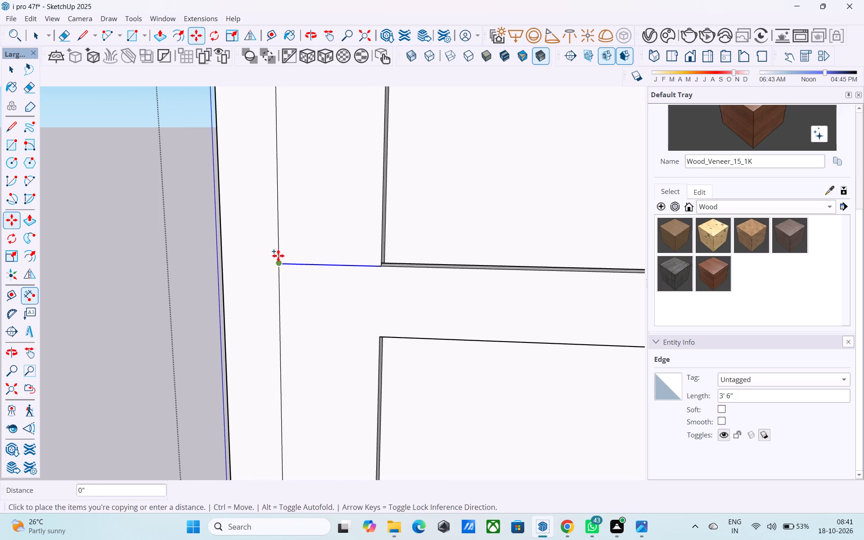
{"action": "type", "text": "4\""}
{"action": "key", "text": "Return"}
{"action": "key", "text": "space"}
Copy the 4" vertical edge 3' 6" across the upper strip to the opening side, dividing it into 8 equal spaces.
{"action": "left_click", "coordinate": [277, 258]}
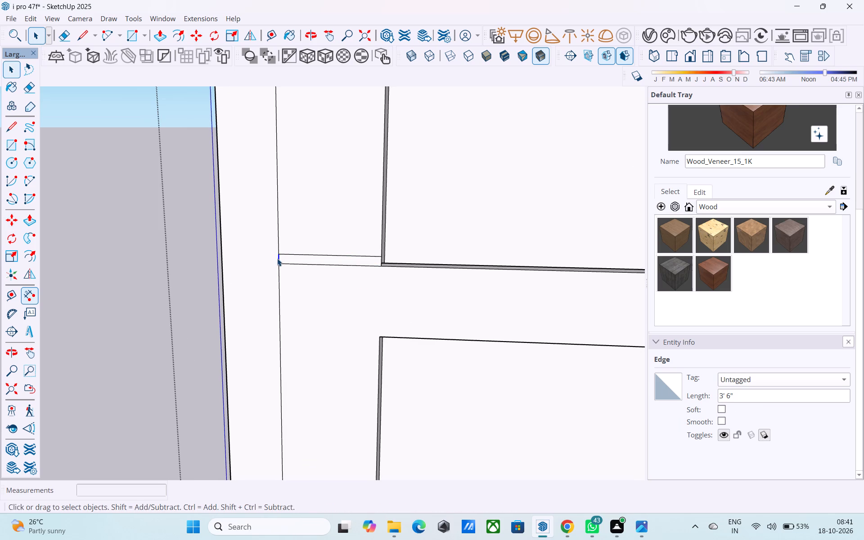
{"action": "key", "text": "m"}
{"action": "left_click", "coordinate": [280, 254]}
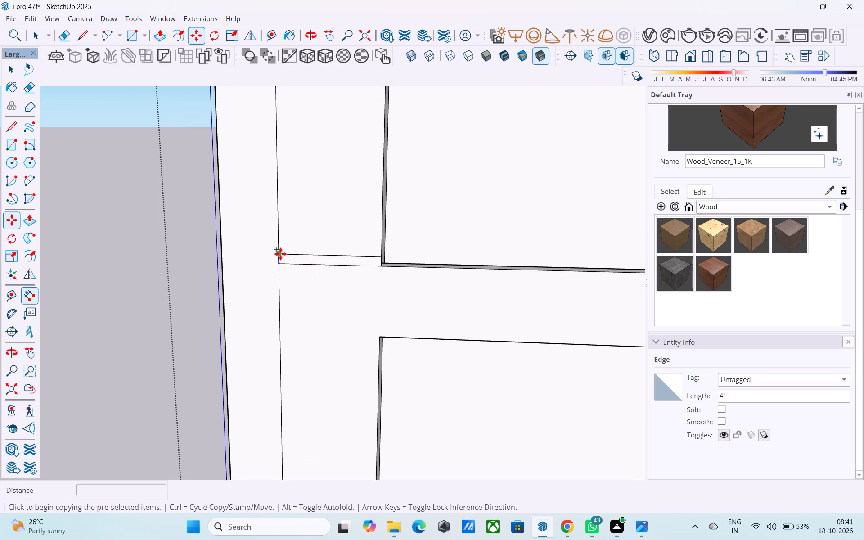
{"action": "scroll", "coordinate": [375, 260], "scroll_direction": "up", "scroll_amount": 7}
{"action": "left_click", "coordinate": [388, 254]}
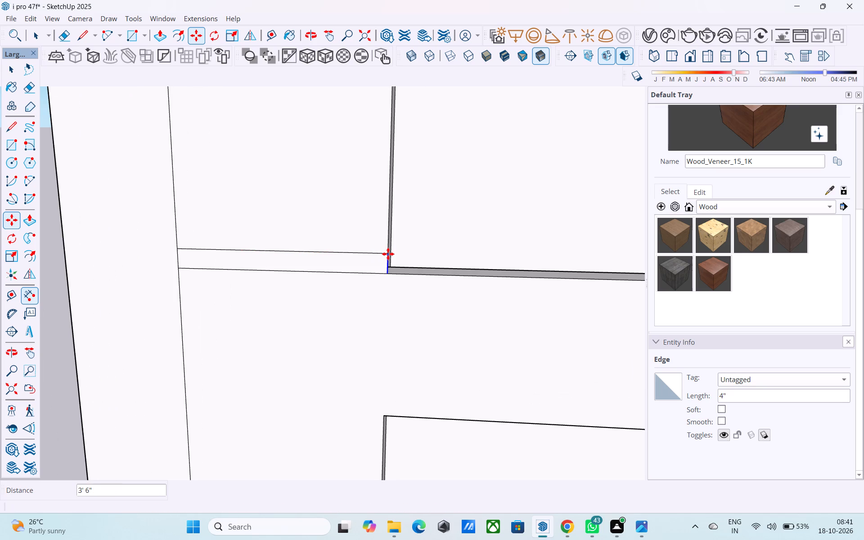
{"action": "key", "text": "slash"}
{"action": "key", "text": "8"}
{"action": "key", "text": "Return"}
Offset the outline of the lower balcony floor slab 4" inward.
{"action": "scroll", "coordinate": [388, 254], "scroll_direction": "down", "scroll_amount": 6}
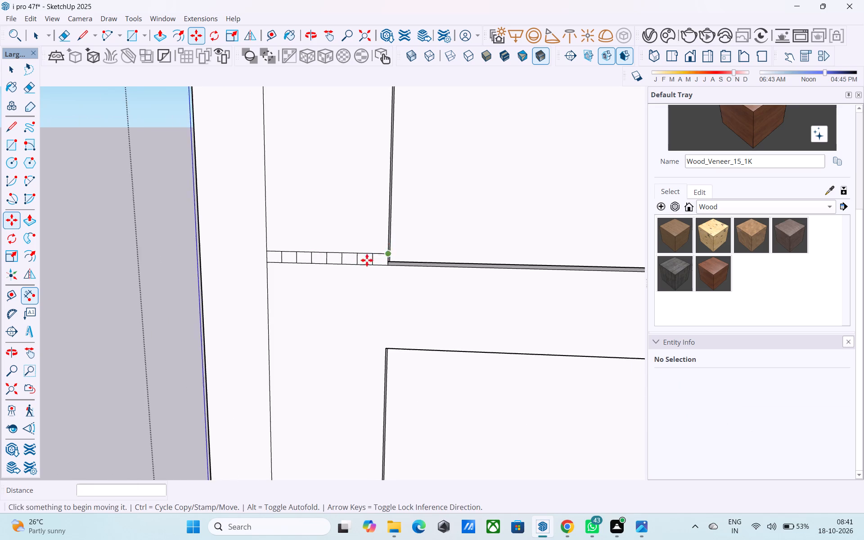
{"action": "scroll", "coordinate": [362, 262], "scroll_direction": "down", "scroll_amount": 5}
{"action": "scroll", "coordinate": [315, 263], "scroll_direction": "down", "scroll_amount": 5}
{"action": "middle_click_drag", "start_coordinate": [312, 300], "coordinate": [315, 176], "text": "shift"}
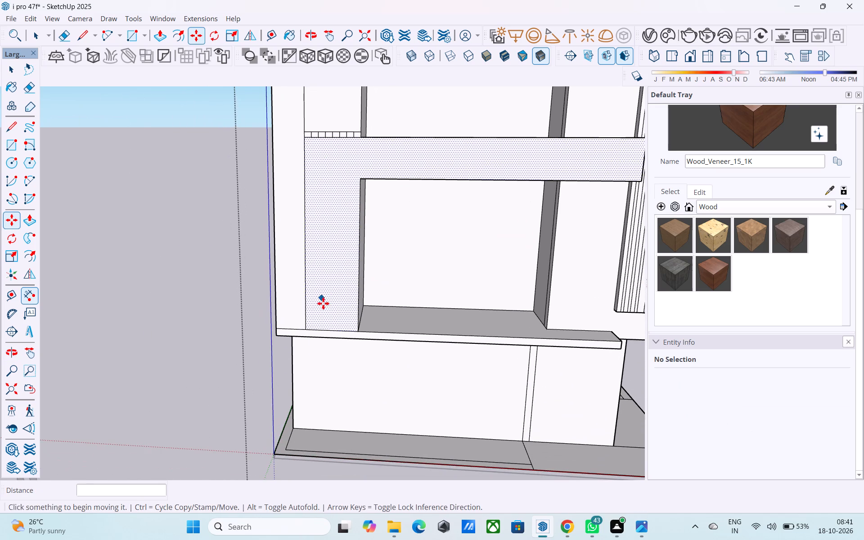
{"action": "scroll", "coordinate": [326, 349], "scroll_direction": "up", "scroll_amount": 3}
{"action": "key", "text": "space"}
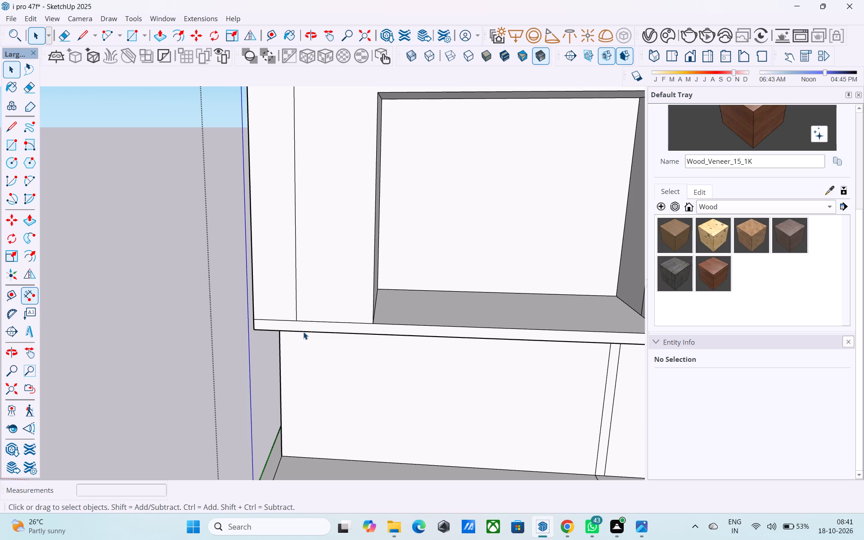
{"action": "scroll", "coordinate": [303, 332], "scroll_direction": "down", "scroll_amount": 6}
{"action": "middle_click_drag", "start_coordinate": [327, 342], "coordinate": [293, 351]}
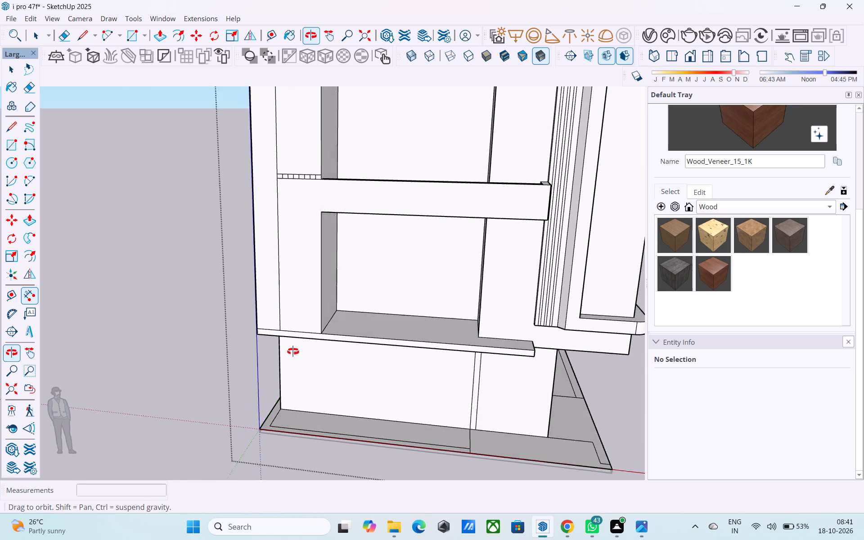
{"action": "middle_click_drag", "start_coordinate": [293, 351], "coordinate": [283, 354]}
{"action": "scroll", "coordinate": [310, 347], "scroll_direction": "up", "scroll_amount": 2}
{"action": "scroll", "coordinate": [325, 337], "scroll_direction": "down", "scroll_amount": 4}
{"action": "middle_click_drag", "start_coordinate": [346, 344], "coordinate": [301, 359]}
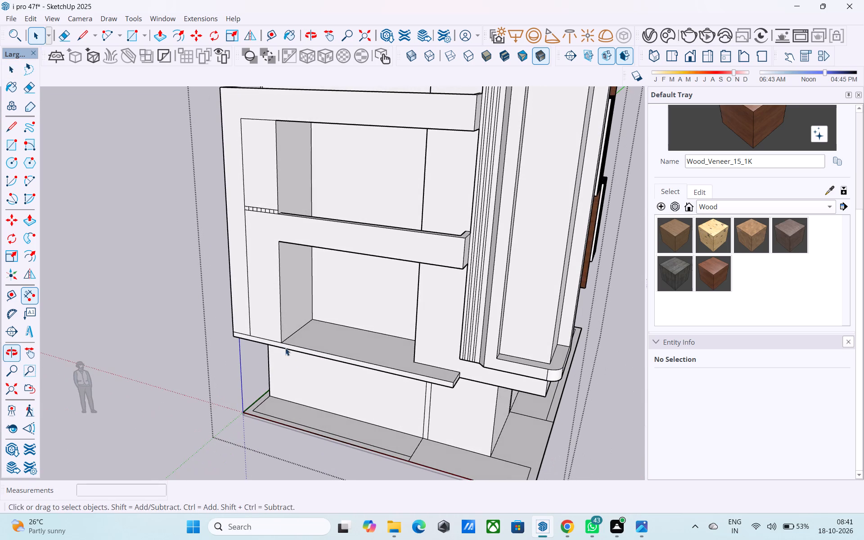
{"action": "middle_click_drag", "start_coordinate": [283, 343], "coordinate": [283, 358]}
{"action": "scroll", "coordinate": [283, 358], "scroll_direction": "up", "scroll_amount": 3}
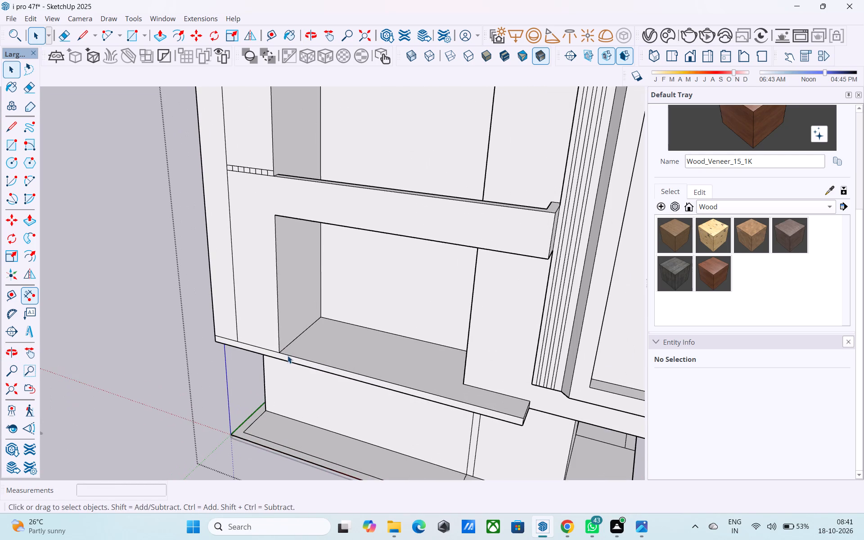
{"action": "left_click", "coordinate": [293, 351]}
{"action": "key", "text": "f"}
{"action": "left_click", "coordinate": [293, 351]}
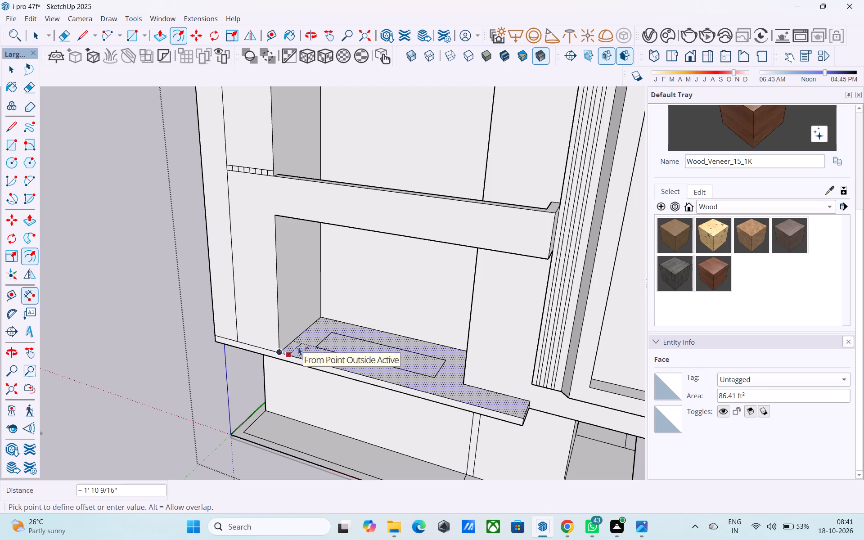
{"action": "type", "text": "4\""}
{"action": "key", "text": "Return"}
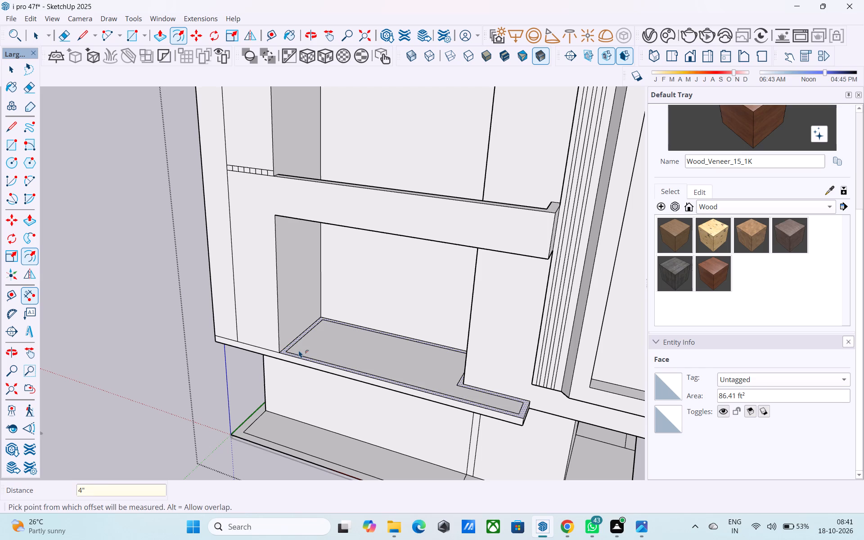
{"action": "key", "text": "space"}
Draw short closing edges across the lower balcony's 4" border at both ends to separate the outer front-and-side strip.
{"action": "scroll", "coordinate": [296, 351], "scroll_direction": "up", "scroll_amount": 4}
{"action": "key", "text": "l"}
{"action": "scroll", "coordinate": [291, 352], "scroll_direction": "up", "scroll_amount": 5}
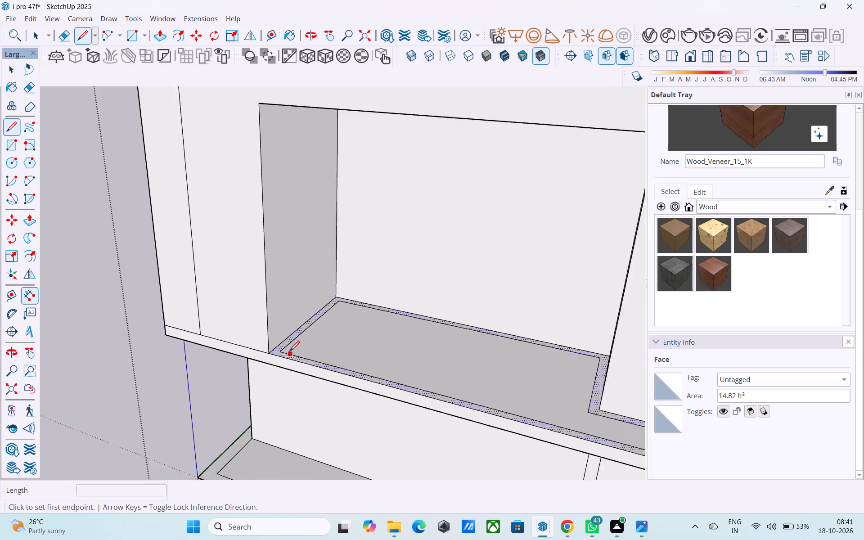
{"action": "left_click", "coordinate": [277, 352]}
{"action": "left_click", "coordinate": [265, 348]}
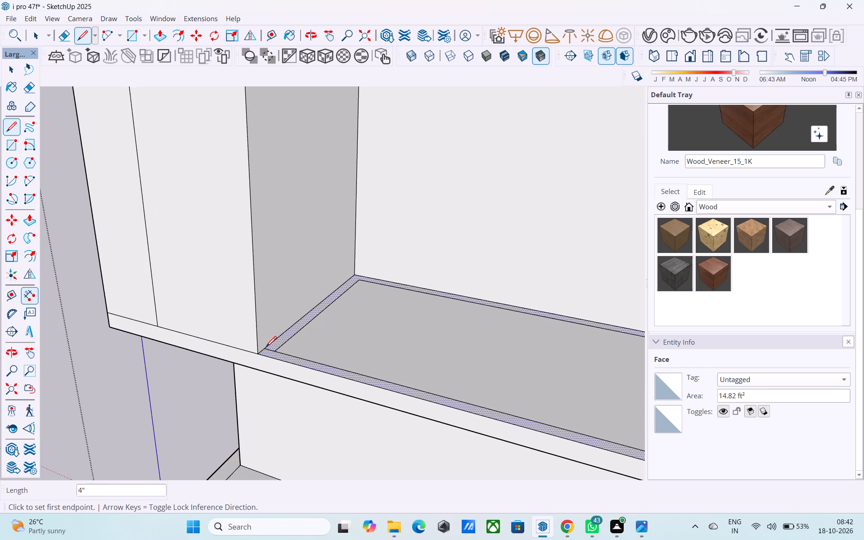
{"action": "scroll", "coordinate": [119, 327], "scroll_direction": "down", "scroll_amount": 3}
{"action": "scroll", "coordinate": [119, 327], "scroll_direction": "up", "scroll_amount": 1}
{"action": "scroll", "coordinate": [119, 327], "scroll_direction": "down", "scroll_amount": 6}
{"action": "scroll", "coordinate": [405, 395], "scroll_direction": "up", "scroll_amount": 10}
{"action": "left_click", "coordinate": [404, 388]}
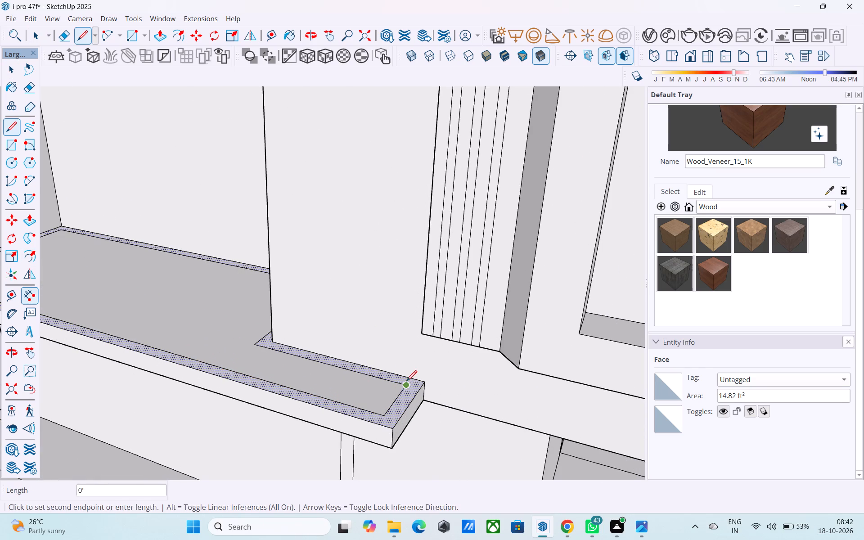
{"action": "left_click", "coordinate": [411, 378]}
{"action": "key", "text": "space"}
Push/Pull the outer border strip of the lower balcony slab up 2' as a parapet.
{"action": "left_click", "coordinate": [410, 393]}
{"action": "key", "text": "p"}
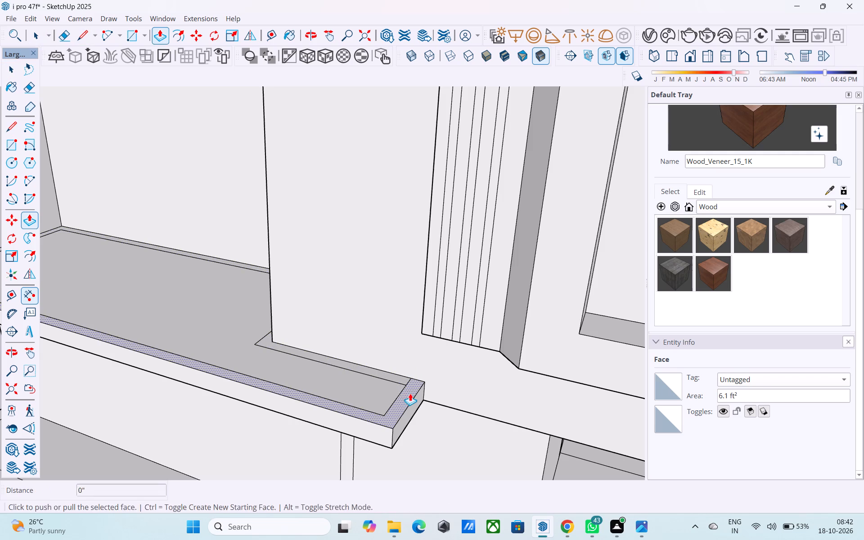
{"action": "left_click", "coordinate": [410, 393]}
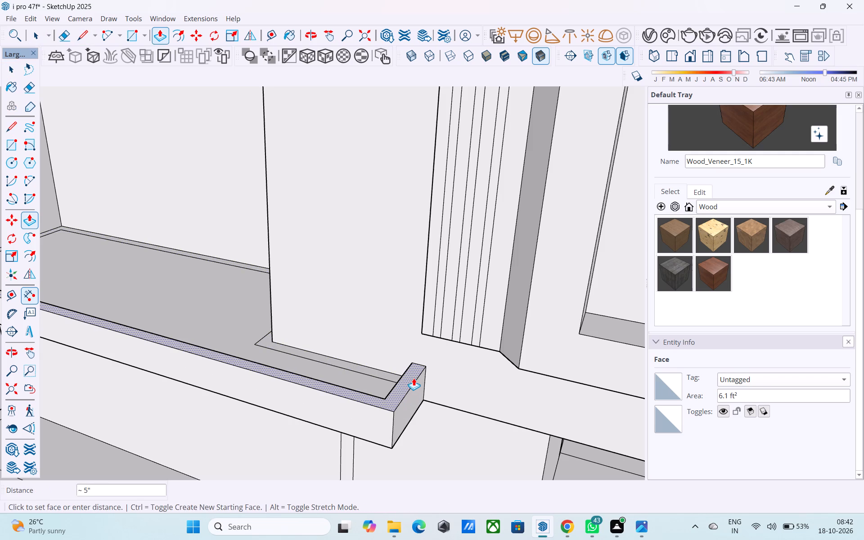
{"action": "type", "text": "2'"}
{"action": "key", "text": "Return"}
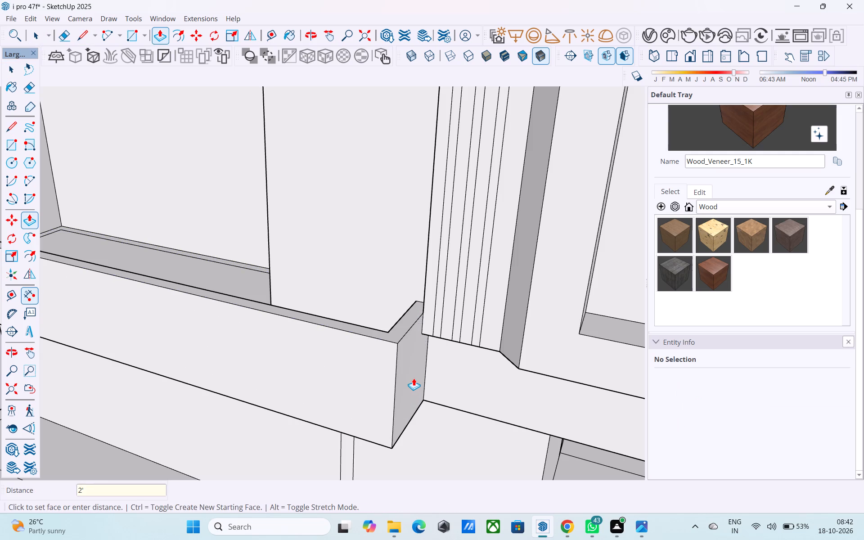
Draw a 3' 6" horizontal edge from the lower parapet's top corner across the front panel to the vertical division line.
{"action": "scroll", "coordinate": [416, 378], "scroll_direction": "down", "scroll_amount": 14}
{"action": "middle_click_drag", "start_coordinate": [311, 345], "coordinate": [420, 359]}
{"action": "scroll", "coordinate": [359, 341], "scroll_direction": "up", "scroll_amount": 3}
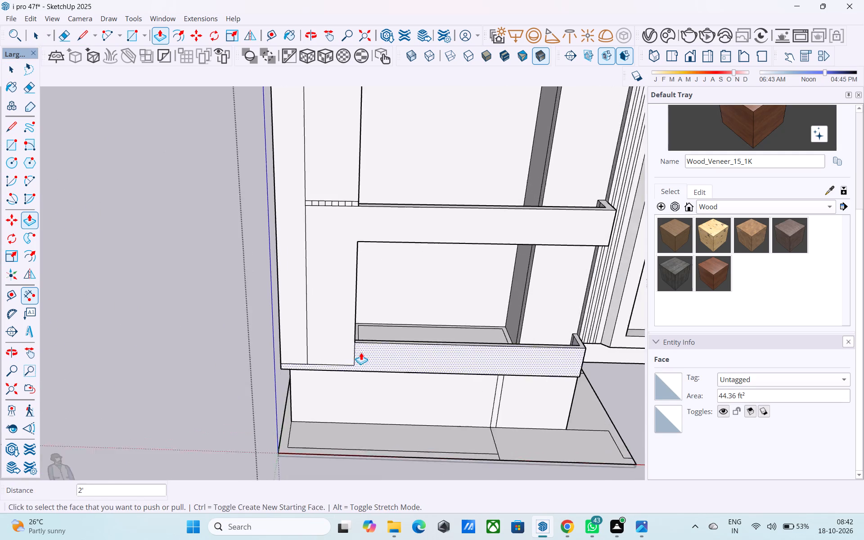
{"action": "scroll", "coordinate": [361, 352], "scroll_direction": "up", "scroll_amount": 2}
{"action": "middle_click_drag", "start_coordinate": [334, 347], "coordinate": [433, 343]}
{"action": "key", "text": "l"}
{"action": "scroll", "coordinate": [346, 335], "scroll_direction": "up", "scroll_amount": 6}
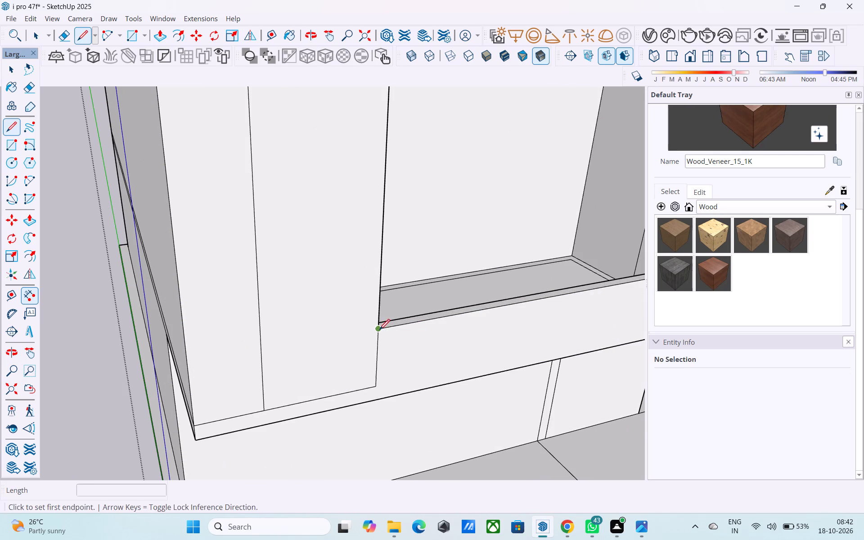
{"action": "left_click", "coordinate": [384, 329]}
{"action": "left_click", "coordinate": [259, 351]}
{"action": "key", "text": "space"}
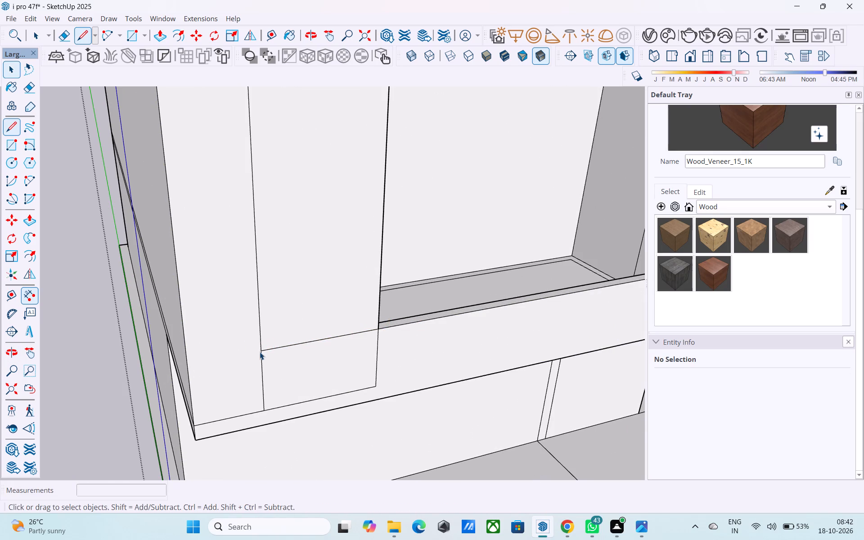
Copy the horizontal edge at the lower parapet top 4" upward on the front panel.
{"action": "left_click", "coordinate": [264, 350]}
{"action": "key", "text": "m"}
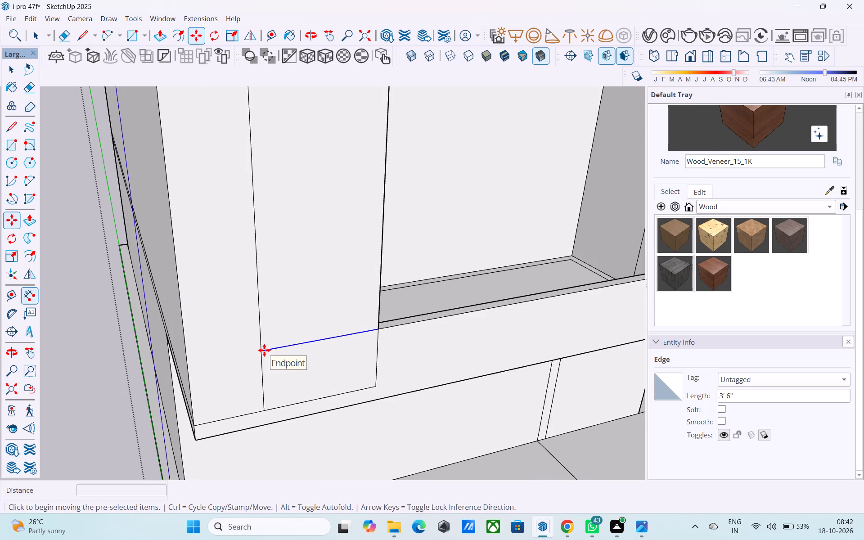
{"action": "left_click", "coordinate": [262, 350]}
{"action": "left_click", "coordinate": [261, 341]}
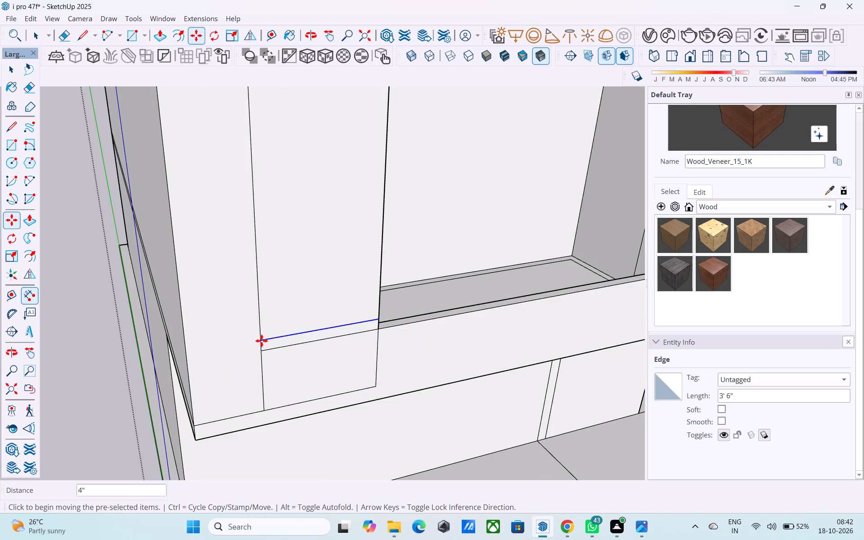
{"action": "key", "text": "space"}
Copy the 4" vertical edge 3' 6" across the lower strip to the opening side, dividing it into 8 equal spaces.
{"action": "left_click", "coordinate": [261, 346]}
{"action": "key", "text": "m"}
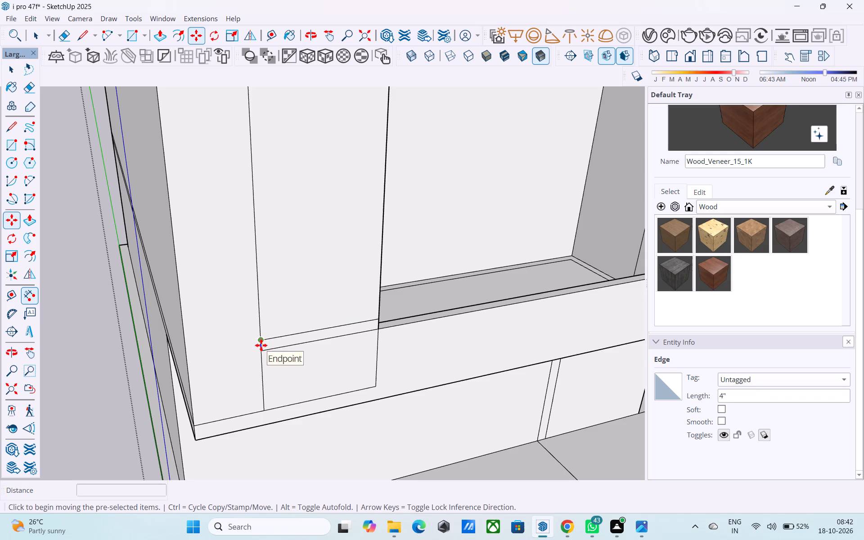
{"action": "left_click", "coordinate": [261, 337]}
{"action": "left_click", "coordinate": [378, 318]}
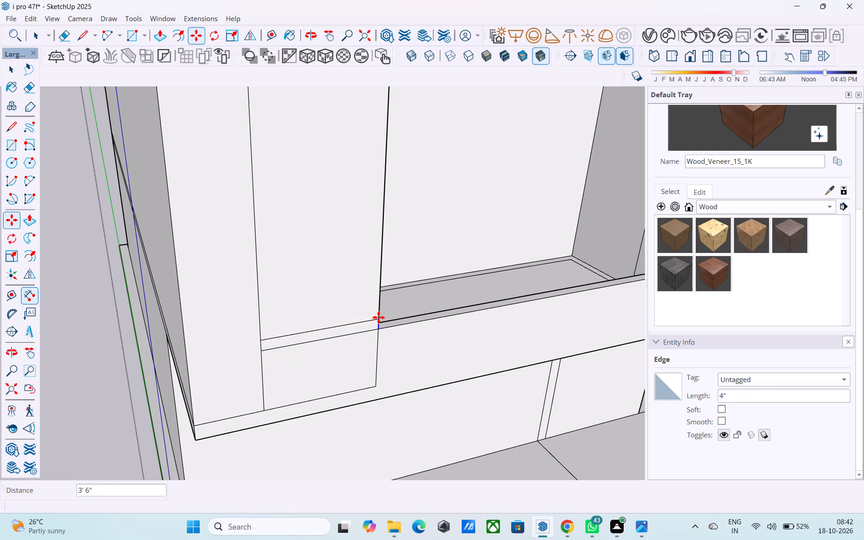
{"action": "type", "text": "/8"}
{"action": "key", "text": "Return"}
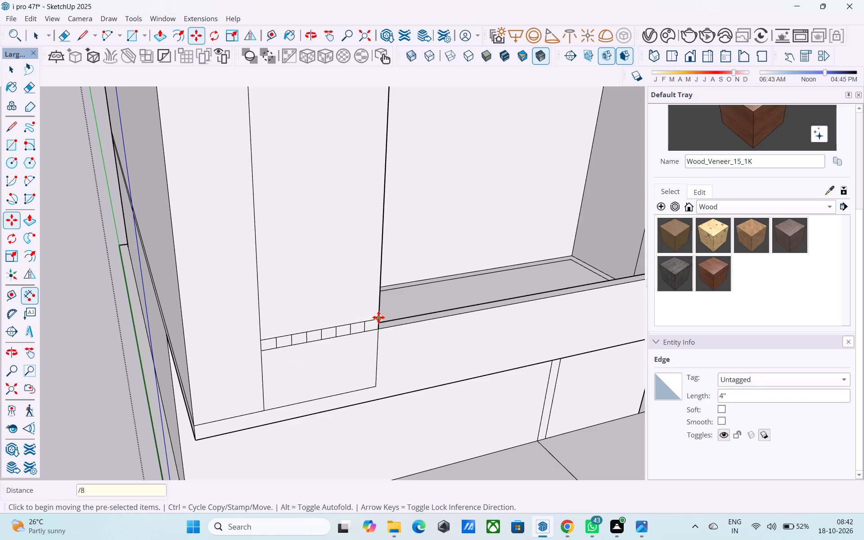
Push/Pull four alternate cells of the divided strip at the lower parapet top outward 9", starting from the vertical division line.
{"action": "key", "text": "space"}
{"action": "left_click", "coordinate": [267, 342]}
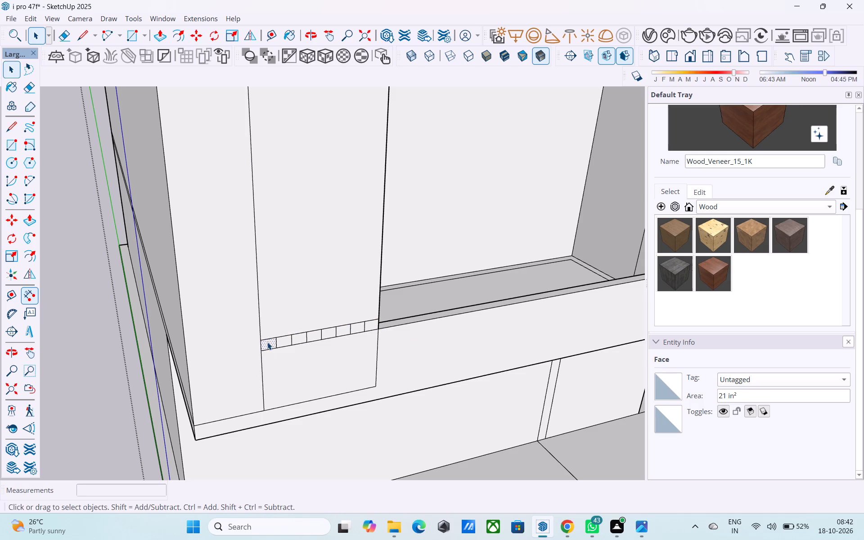
{"action": "key", "text": "p"}
{"action": "left_click", "coordinate": [267, 342]}
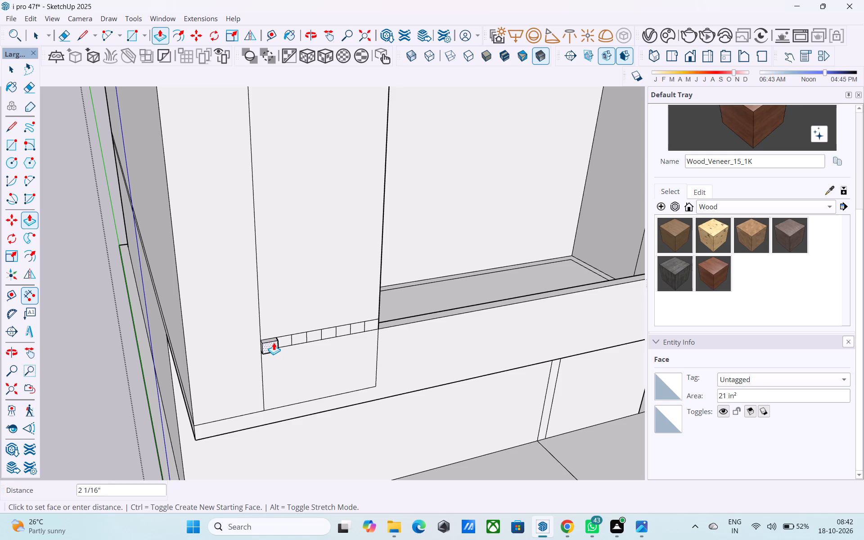
{"action": "type", "text": "9\""}
{"action": "key", "text": "Return"}
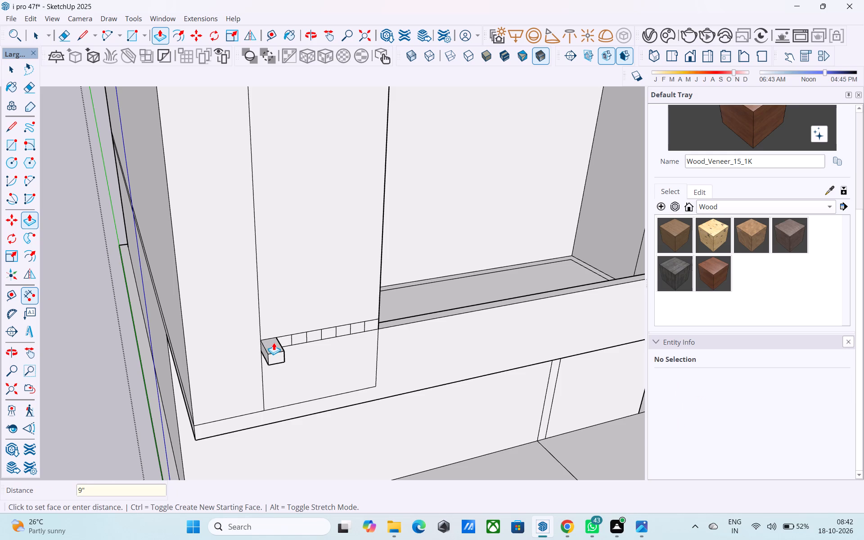
{"action": "scroll", "coordinate": [277, 342], "scroll_direction": "up", "scroll_amount": 3}
{"action": "middle_click_drag", "start_coordinate": [282, 342], "coordinate": [253, 332]}
{"action": "double_click", "coordinate": [308, 331]}
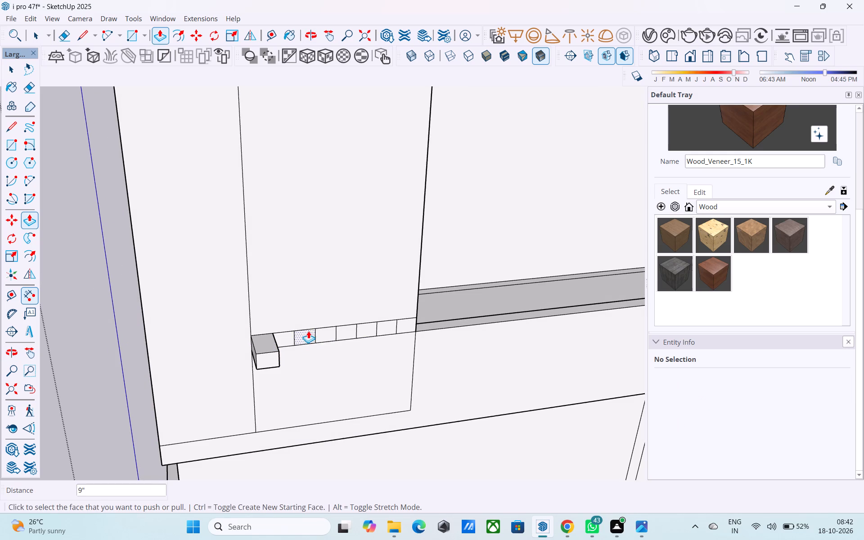
{"action": "double_click", "coordinate": [349, 331]}
{"action": "double_click", "coordinate": [390, 324]}
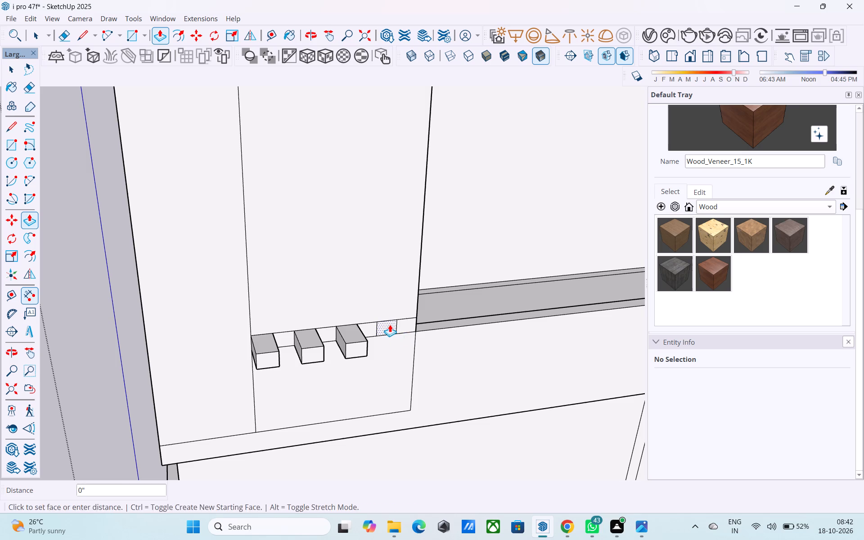
Push/Pull four alternate cells of the divided strip at the upper parapet outward 9", starting from the vertical division line.
{"action": "scroll", "coordinate": [389, 325], "scroll_direction": "down", "scroll_amount": 14}
{"action": "middle_click_drag", "start_coordinate": [313, 352], "coordinate": [306, 468], "text": "shift"}
{"action": "scroll", "coordinate": [337, 413], "scroll_direction": "up", "scroll_amount": 8}
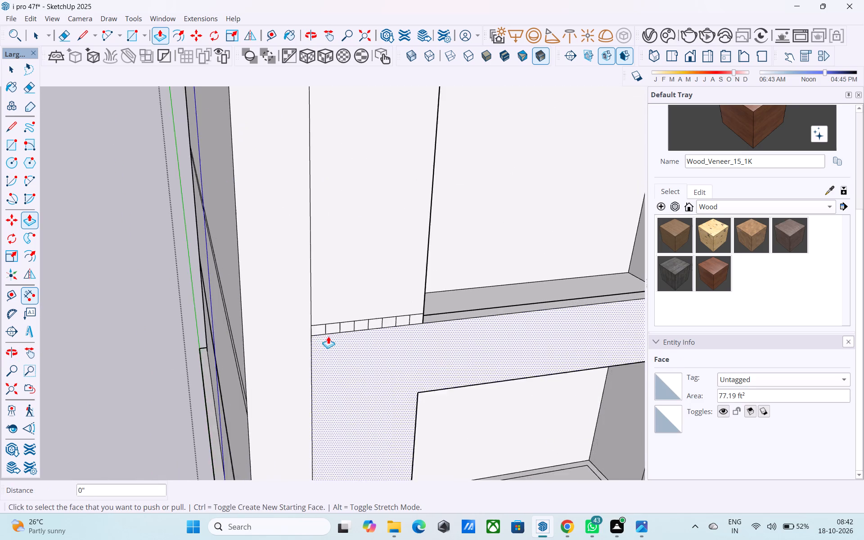
{"action": "scroll", "coordinate": [328, 336], "scroll_direction": "up", "scroll_amount": 3}
{"action": "scroll", "coordinate": [325, 325], "scroll_direction": "down", "scroll_amount": 5}
{"action": "middle_click_drag", "start_coordinate": [325, 346], "coordinate": [302, 272], "text": "shift"}
{"action": "scroll", "coordinate": [302, 272], "scroll_direction": "up", "scroll_amount": 3}
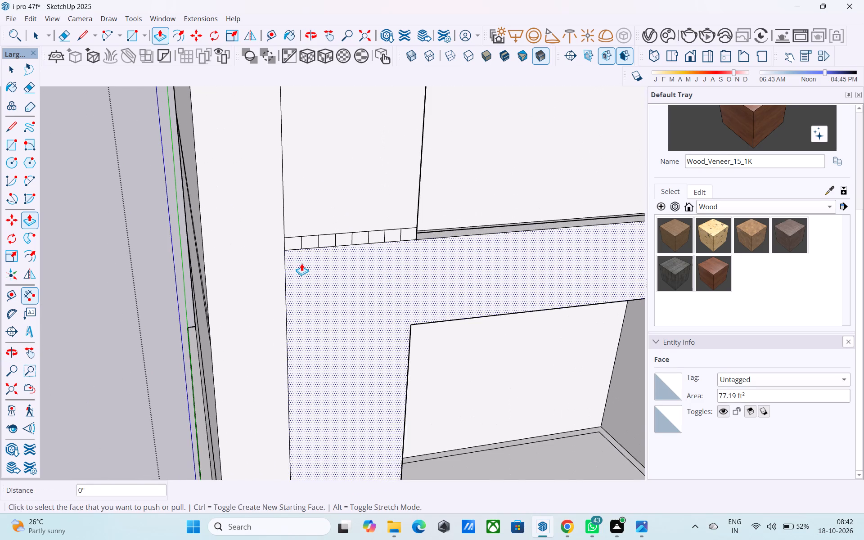
{"action": "double_click", "coordinate": [294, 238]}
{"action": "double_click", "coordinate": [325, 238]}
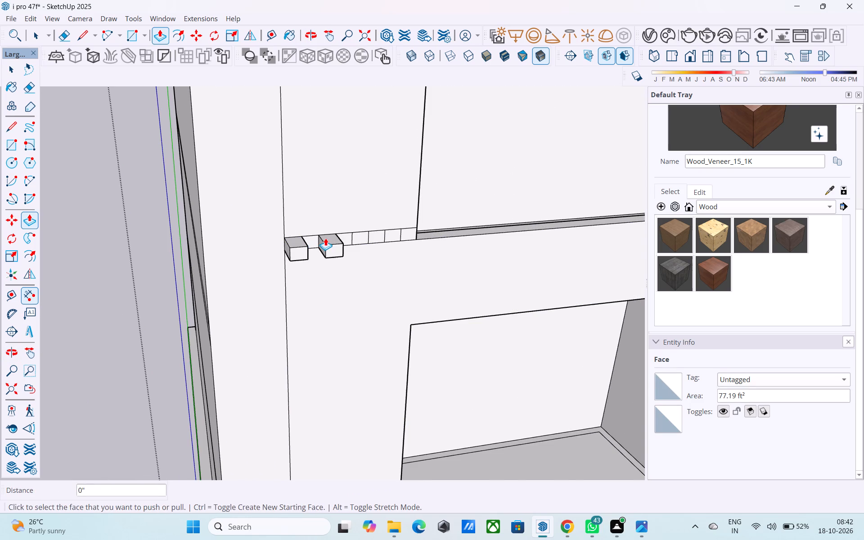
{"action": "double_click", "coordinate": [364, 235]}
{"action": "double_click", "coordinate": [392, 234]}
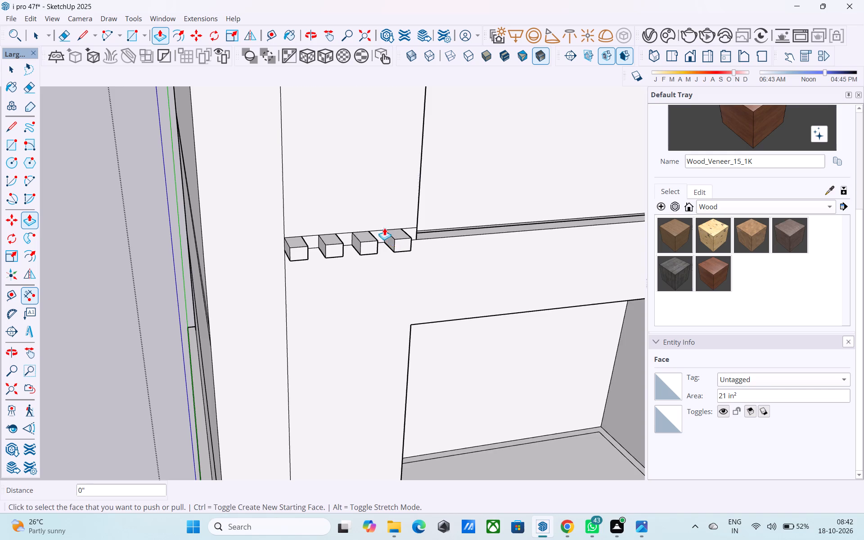
Copy the bottom front edges of the four upper blocks 4" back toward the panel, dividing each block's underside.
{"action": "scroll", "coordinate": [384, 228], "scroll_direction": "down", "scroll_amount": 9}
{"action": "middle_click_drag", "start_coordinate": [375, 304], "coordinate": [326, 190], "text": "shift"}
{"action": "middle_click_drag", "start_coordinate": [348, 292], "coordinate": [326, 219], "text": "shift"}
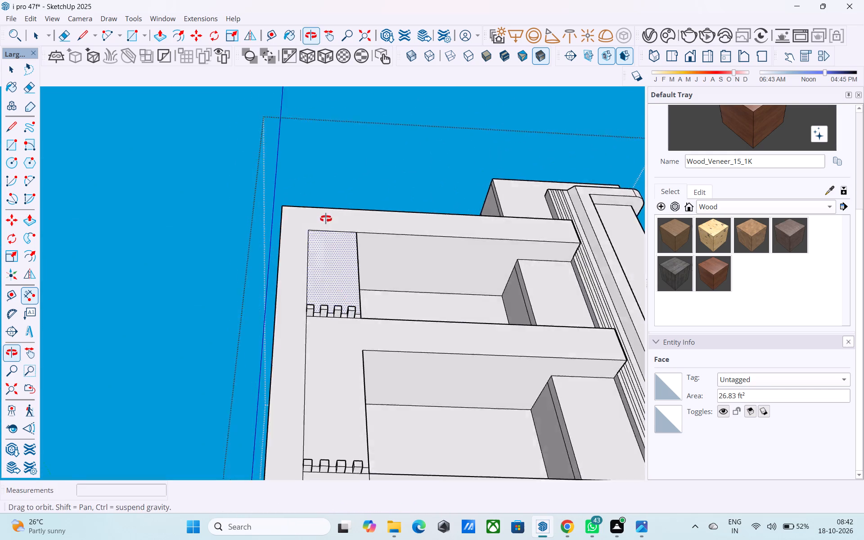
{"action": "middle_click_drag", "start_coordinate": [326, 219], "coordinate": [313, 208], "text": "shift"}
{"action": "scroll", "coordinate": [316, 253], "scroll_direction": "up", "scroll_amount": 4}
{"action": "key", "text": "space"}
{"action": "scroll", "coordinate": [298, 324], "scroll_direction": "up", "scroll_amount": 4}
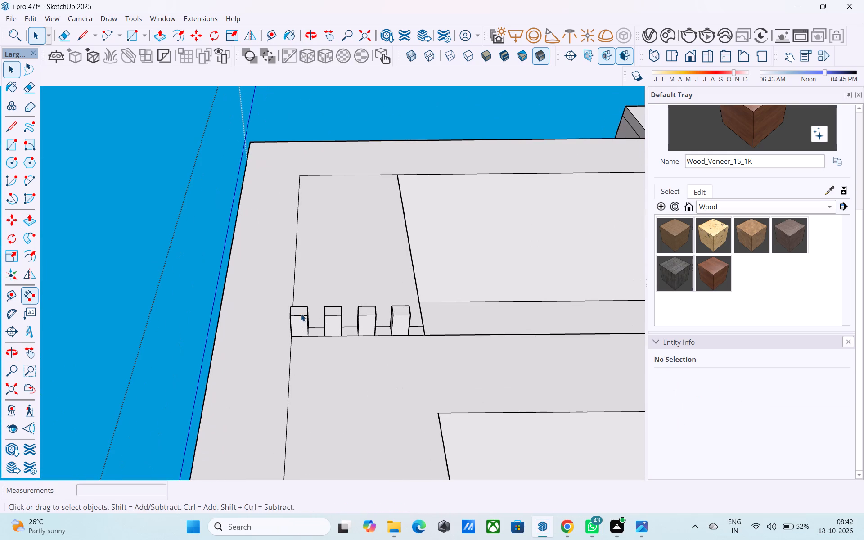
{"action": "left_click", "coordinate": [301, 315]}
{"action": "left_click", "coordinate": [339, 315], "text": "shift"}
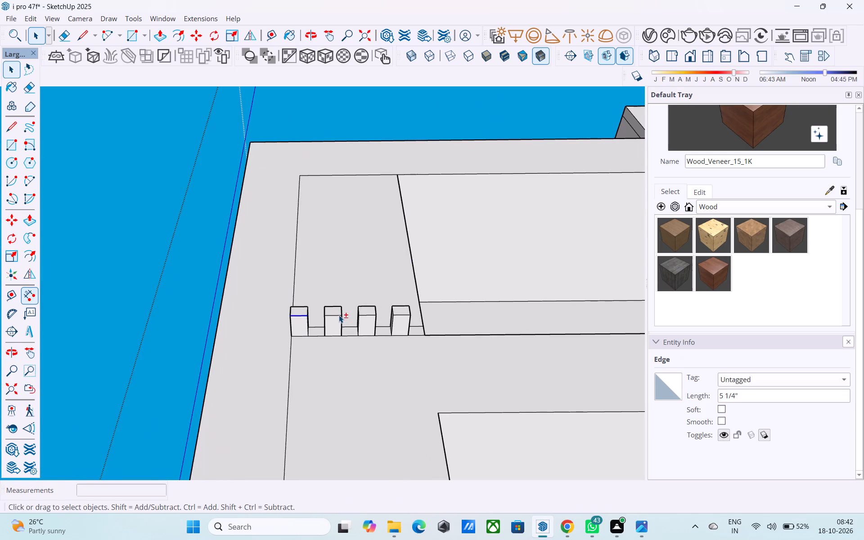
{"action": "left_click", "coordinate": [369, 313], "text": "shift"}
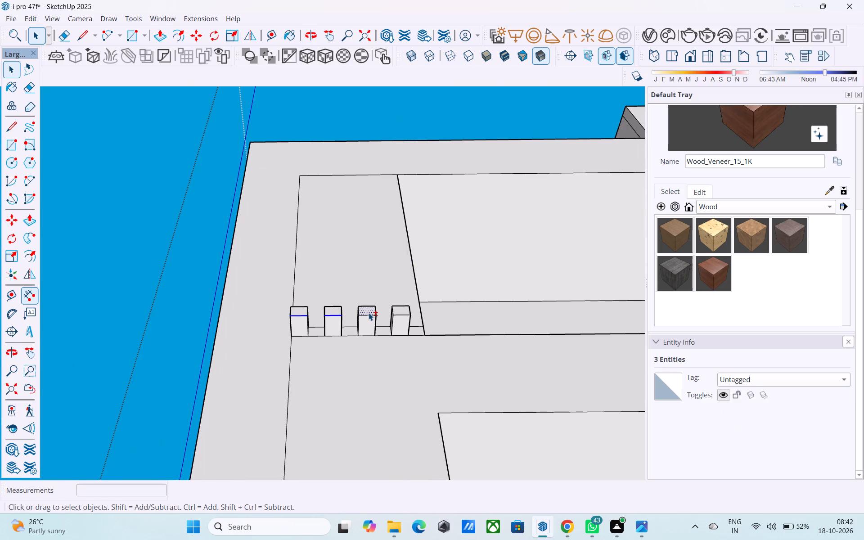
{"action": "left_click", "coordinate": [396, 315], "text": "shift"}
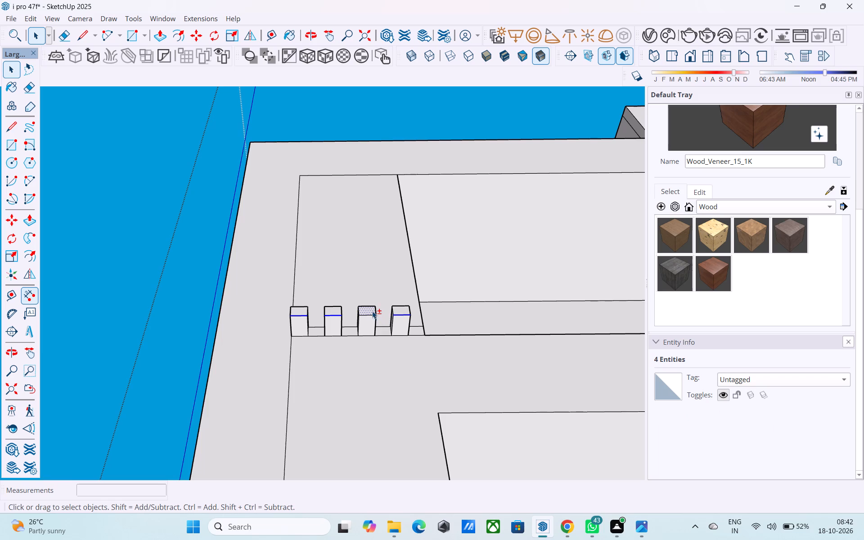
{"action": "left_click", "coordinate": [370, 311], "text": "shift"}
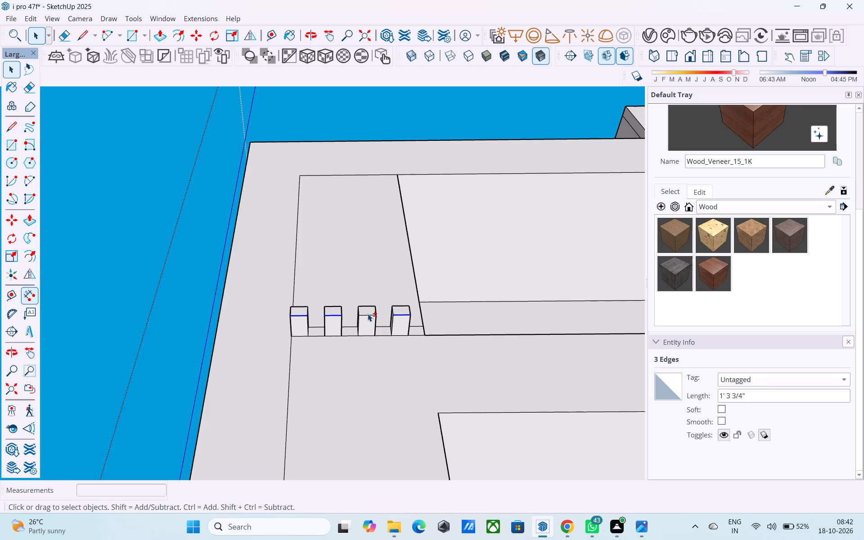
{"action": "left_click", "coordinate": [368, 314], "text": "shift"}
{"action": "scroll", "coordinate": [367, 315], "scroll_direction": "down", "scroll_amount": 3, "text": "shift"}
{"action": "middle_click_drag", "start_coordinate": [367, 317], "coordinate": [357, 273], "text": "shift"}
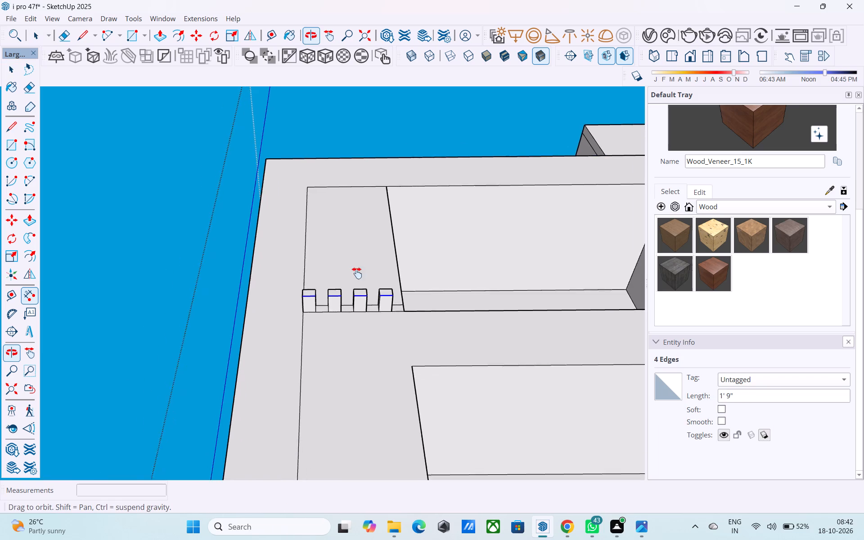
{"action": "middle_click_drag", "start_coordinate": [357, 273], "coordinate": [394, 307], "text": "shift"}
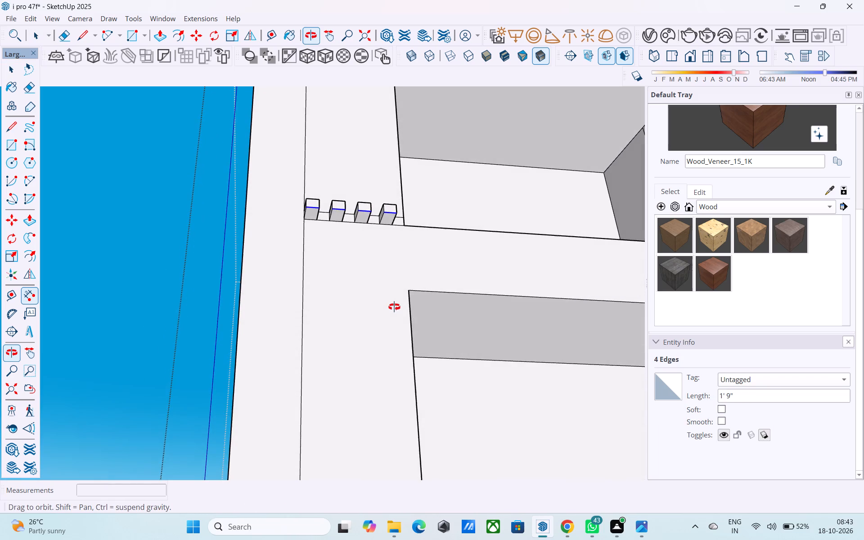
{"action": "middle_click_drag", "start_coordinate": [394, 307], "coordinate": [387, 275], "text": "shift"}
{"action": "key", "text": "m"}
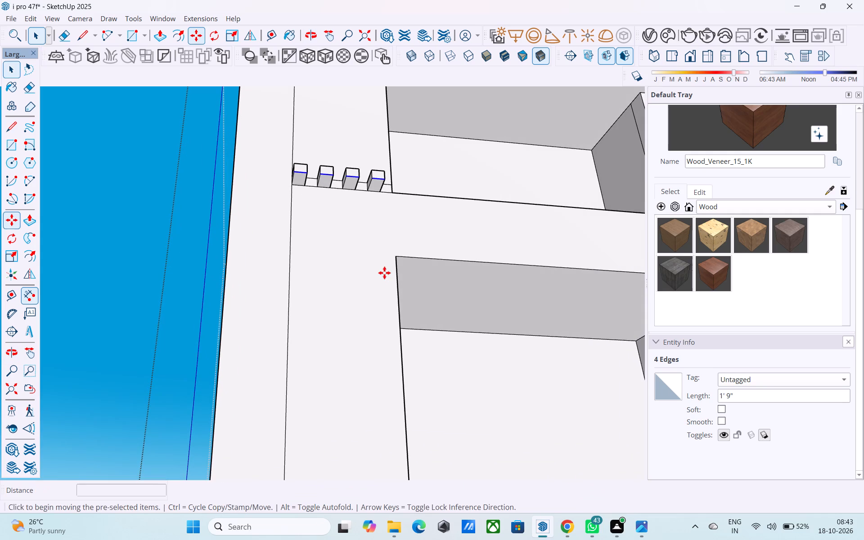
{"action": "middle_click_drag", "start_coordinate": [363, 274], "coordinate": [361, 281], "text": "shift"}
{"action": "scroll", "coordinate": [313, 221], "scroll_direction": "up", "scroll_amount": 2}
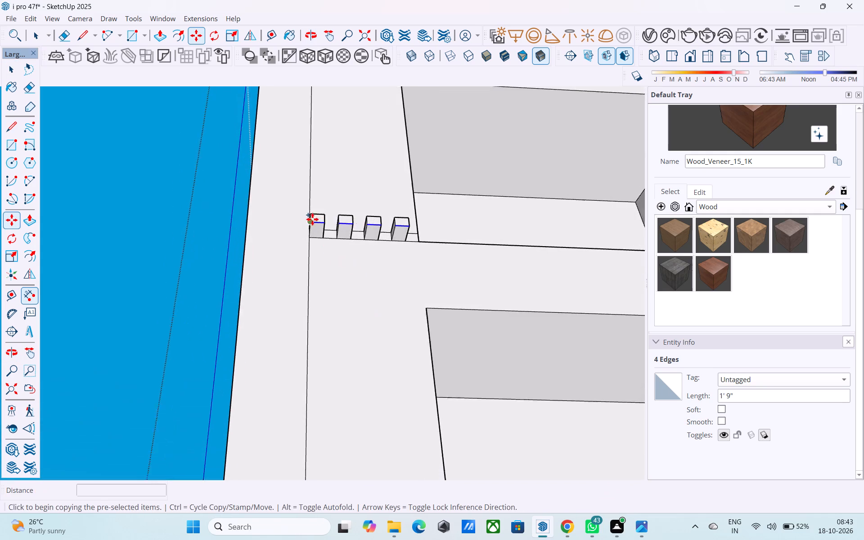
{"action": "scroll", "coordinate": [312, 219], "scroll_direction": "up", "scroll_amount": 5}
{"action": "left_click", "coordinate": [306, 226]}
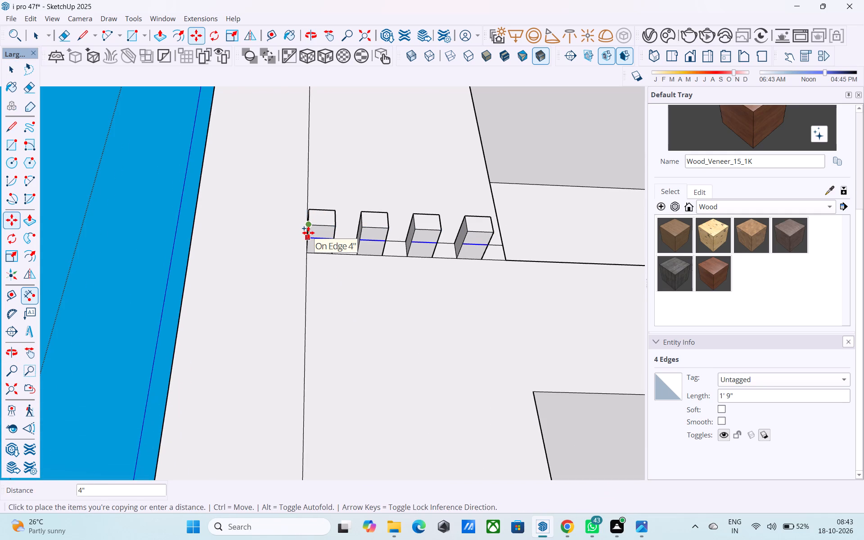
{"action": "left_click", "coordinate": [308, 232]}
Push/Pull the 4" underside strip of the outermost upper block down 10' 2" to the matching lower block.
{"action": "key", "text": "space"}
{"action": "left_click", "coordinate": [313, 235]}
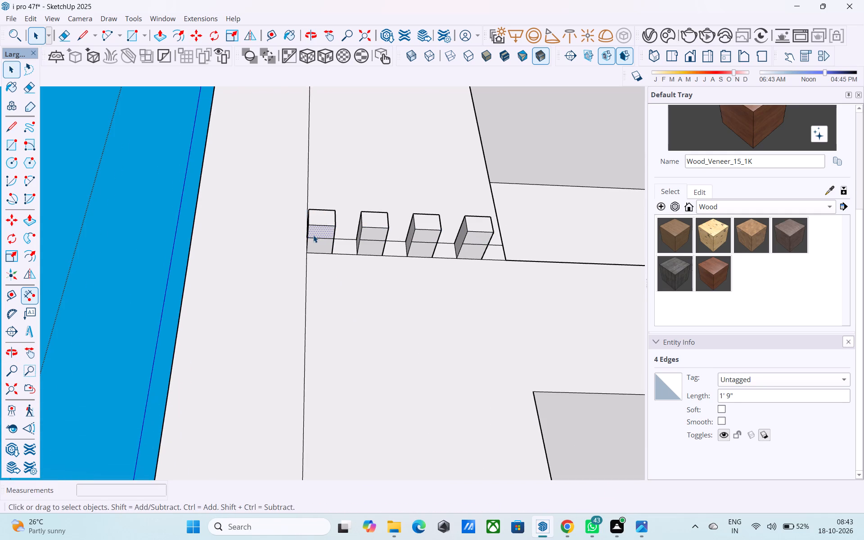
{"action": "key", "text": "p"}
{"action": "left_click", "coordinate": [313, 235]}
{"action": "scroll", "coordinate": [314, 273], "scroll_direction": "down", "scroll_amount": 4}
{"action": "middle_click_drag", "start_coordinate": [328, 342], "coordinate": [323, 126]}
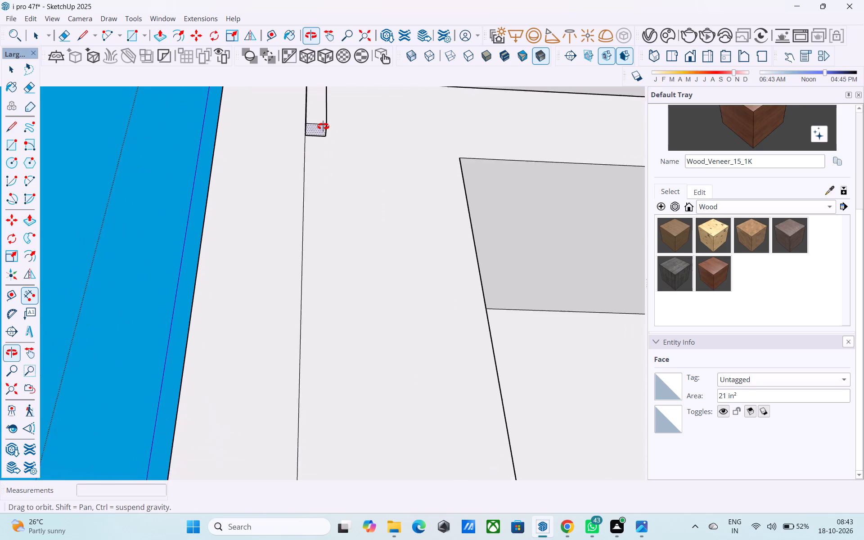
{"action": "middle_click_drag", "start_coordinate": [323, 126], "coordinate": [331, 282]}
{"action": "scroll", "coordinate": [299, 343], "scroll_direction": "up", "scroll_amount": 1}
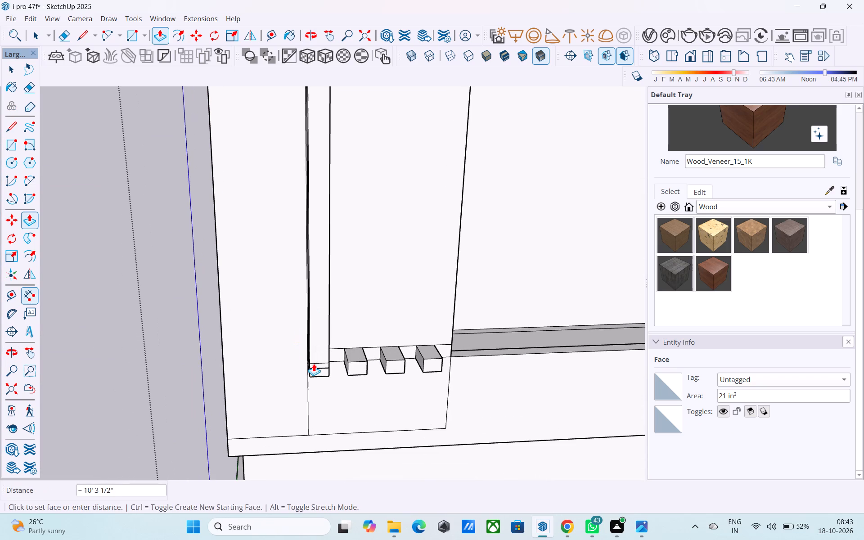
{"action": "scroll", "coordinate": [314, 359], "scroll_direction": "up", "scroll_amount": 7}
{"action": "middle_click_drag", "start_coordinate": [315, 364], "coordinate": [543, 339]}
{"action": "scroll", "coordinate": [241, 410], "scroll_direction": "up", "scroll_amount": 3}
{"action": "left_click", "coordinate": [318, 347]}
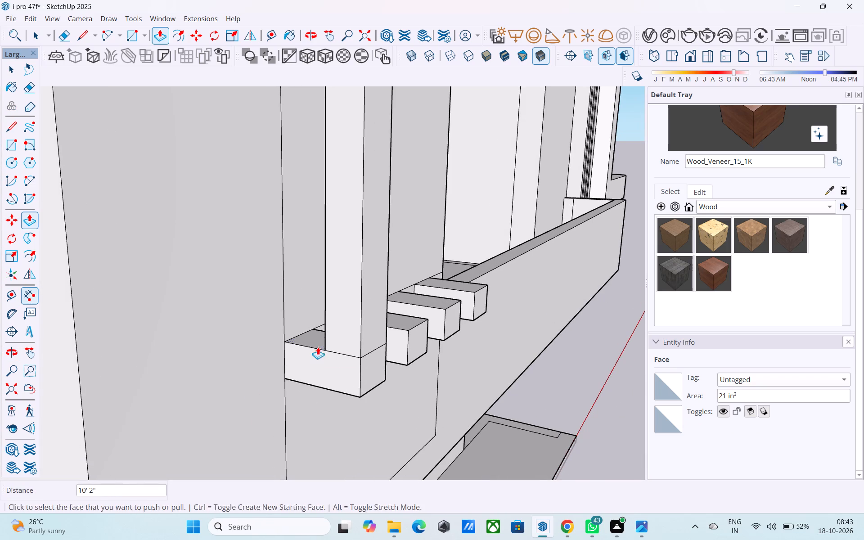
Repeat the 10' 2" downward Push/Pull on the underside strips of the other three upper blocks to complete the vertical fins.
{"action": "middle_click_drag", "start_coordinate": [324, 358], "coordinate": [182, 308], "text": "shift"}
{"action": "middle_click_drag", "start_coordinate": [319, 261], "coordinate": [208, 275], "text": "shift"}
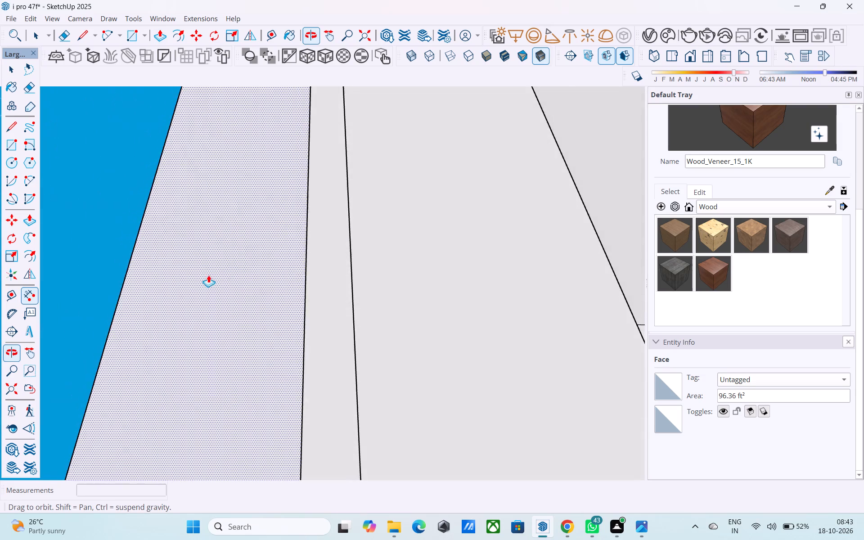
{"action": "middle_click_drag", "start_coordinate": [254, 246], "coordinate": [226, 459], "text": "shift"}
{"action": "middle_click_drag", "start_coordinate": [234, 298], "coordinate": [130, 378], "text": "shift"}
{"action": "scroll", "coordinate": [278, 200], "scroll_direction": "up", "scroll_amount": 2}
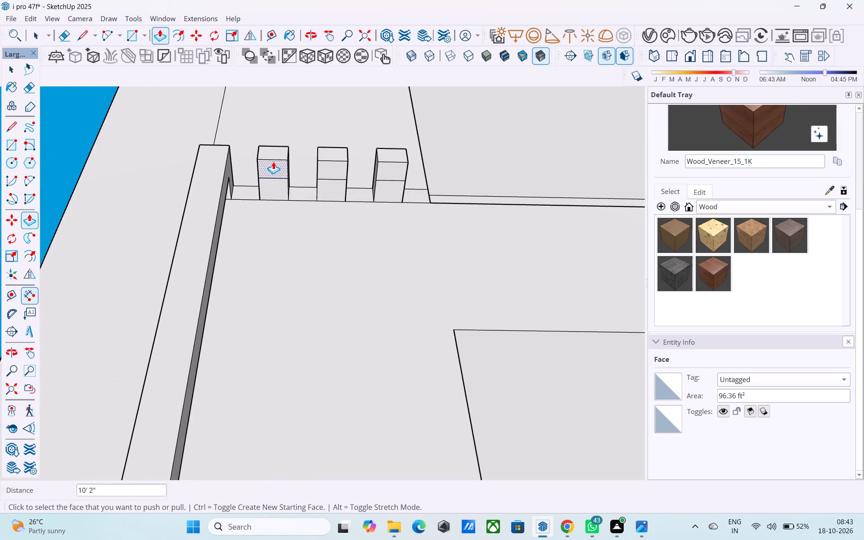
{"action": "double_click", "coordinate": [273, 162]}
{"action": "double_click", "coordinate": [322, 166]}
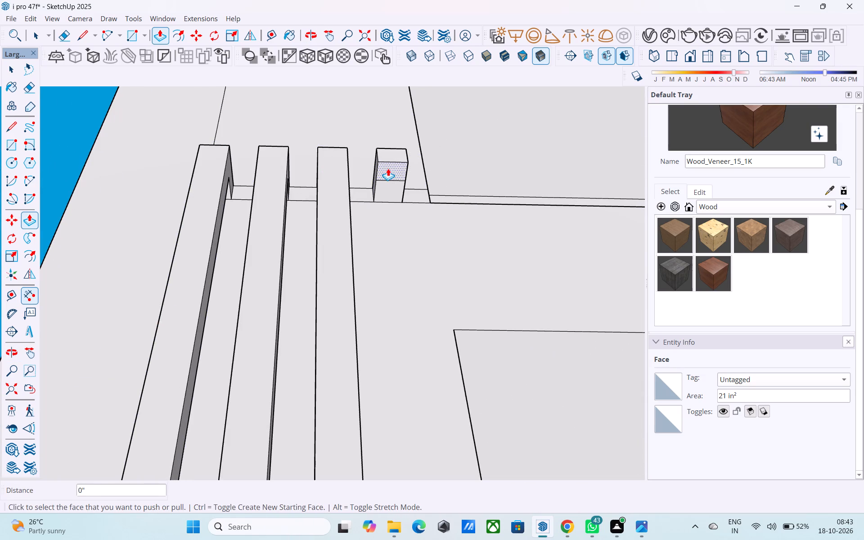
{"action": "double_click", "coordinate": [388, 168]}
Save the model.
{"action": "scroll", "coordinate": [388, 173], "scroll_direction": "down", "scroll_amount": 20}
{"action": "scroll", "coordinate": [388, 173], "scroll_direction": "down", "scroll_amount": 1}
{"action": "middle_click_drag", "start_coordinate": [379, 242], "coordinate": [373, 350]}
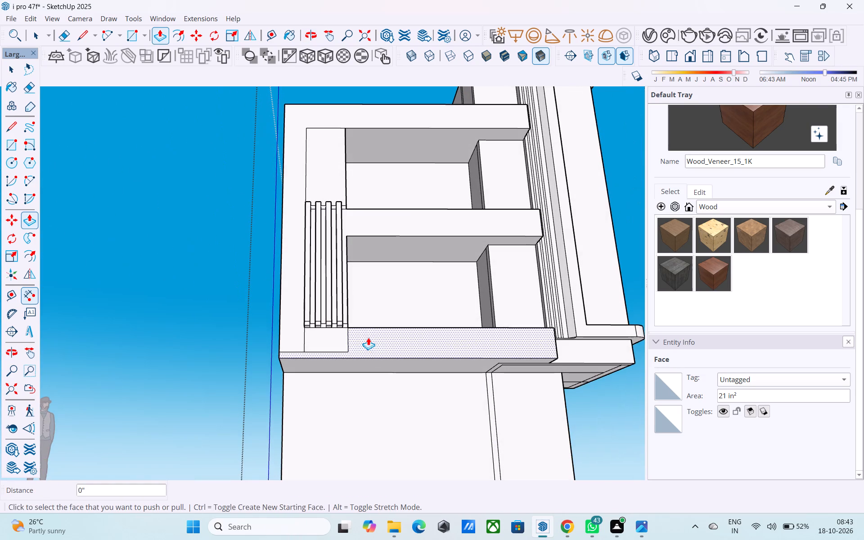
{"action": "key", "text": "ctrl+s"}
Push/Pull the front frame face around the balcony openings outward 9".
{"action": "key", "text": "space"}
{"action": "scroll", "coordinate": [364, 330], "scroll_direction": "down", "scroll_amount": 5}
{"action": "middle_click_drag", "start_coordinate": [364, 330], "coordinate": [202, 460]}
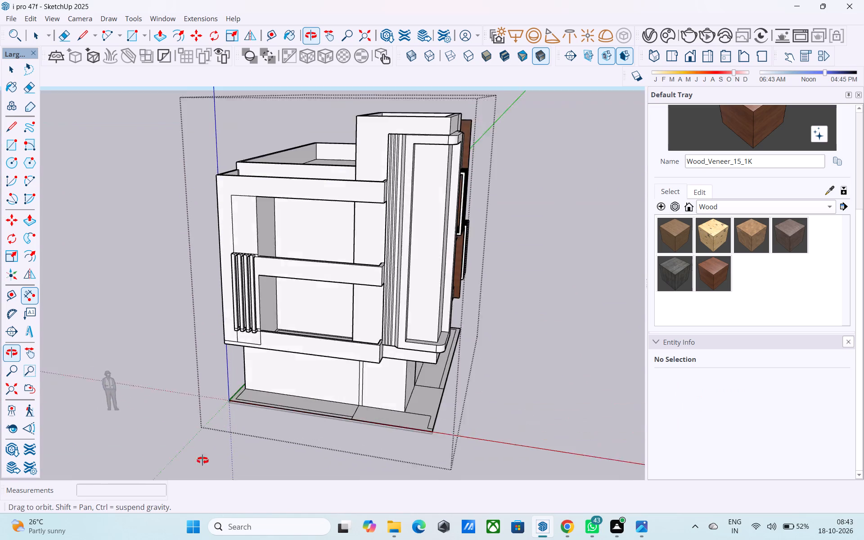
{"action": "middle_click_drag", "start_coordinate": [202, 460], "coordinate": [200, 462]}
{"action": "middle_click_drag", "start_coordinate": [287, 388], "coordinate": [207, 436], "text": "shift"}
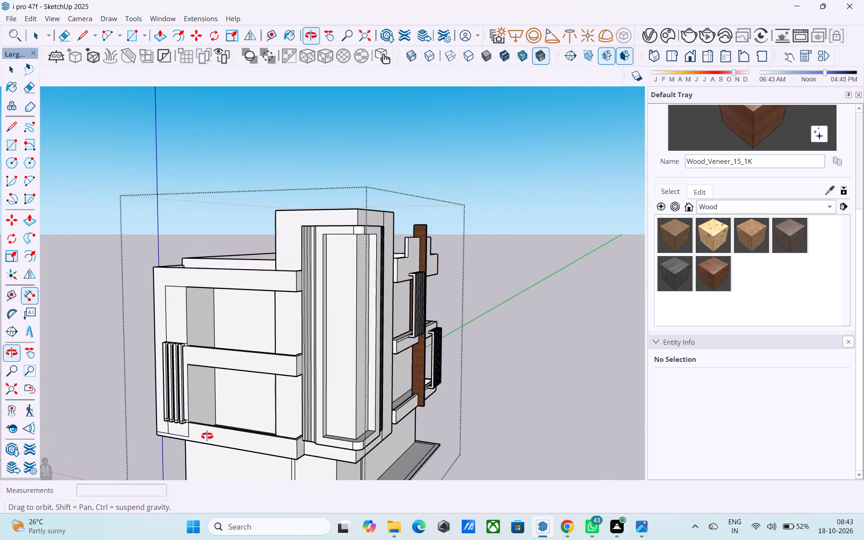
{"action": "middle_click_drag", "start_coordinate": [207, 436], "coordinate": [301, 453], "text": "shift"}
{"action": "middle_click_drag", "start_coordinate": [298, 394], "coordinate": [313, 414], "text": "shift"}
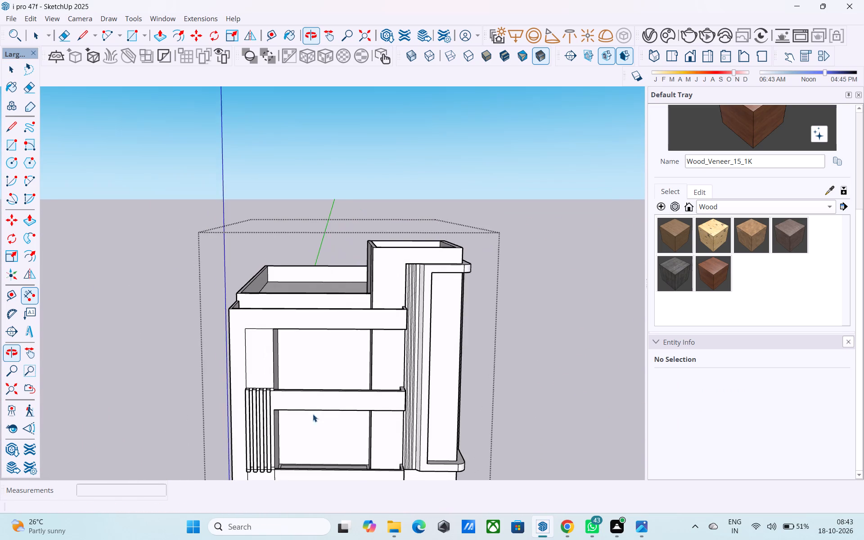
{"action": "middle_click_drag", "start_coordinate": [313, 414], "coordinate": [313, 414], "text": "shift"}
{"action": "scroll", "coordinate": [251, 297], "scroll_direction": "up", "scroll_amount": 3}
{"action": "left_click", "coordinate": [243, 325]}
{"action": "scroll", "coordinate": [243, 325], "scroll_direction": "down", "scroll_amount": 5}
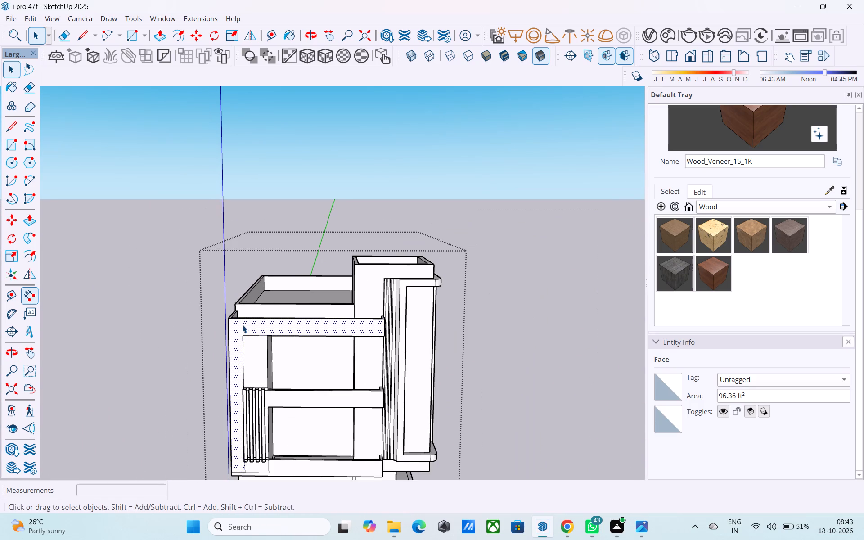
{"action": "key", "text": "p"}
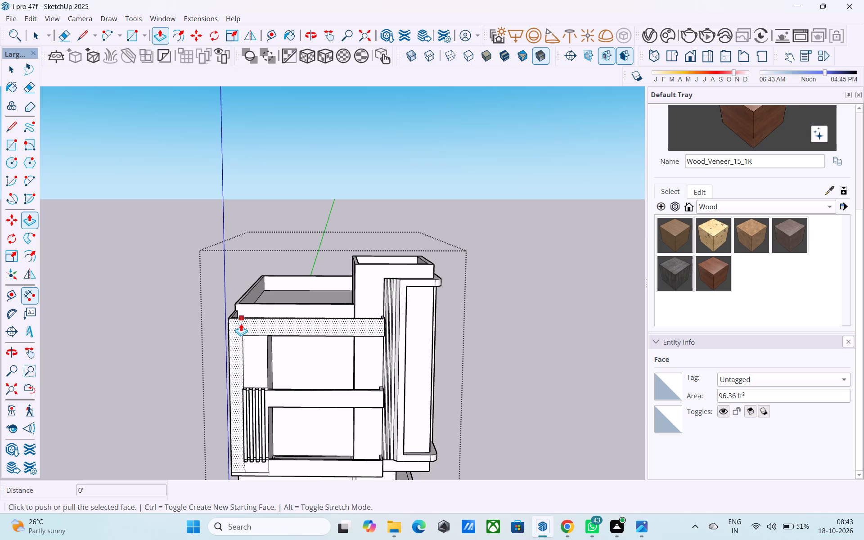
{"action": "left_click", "coordinate": [241, 324]}
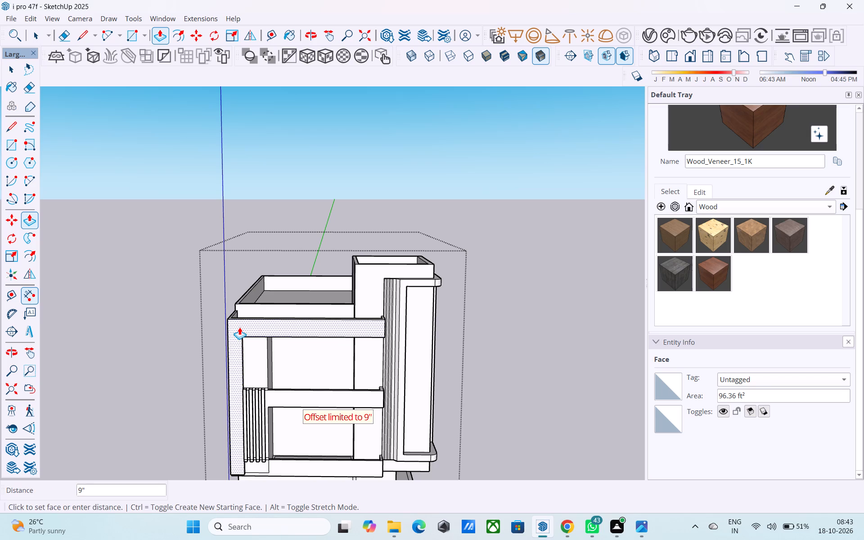
{"action": "left_click", "coordinate": [239, 327]}
{"action": "key", "text": "space"}
{"action": "middle_click_drag", "start_coordinate": [259, 351], "coordinate": [205, 256]}
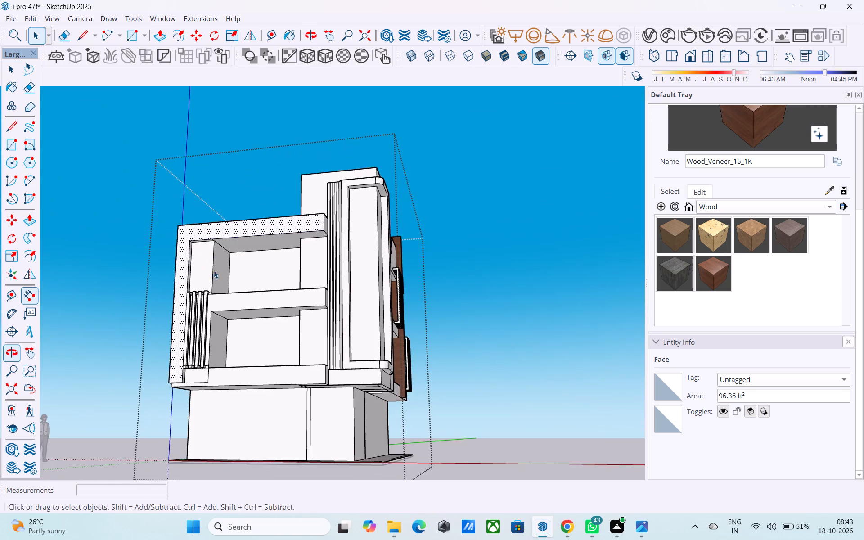
Draw a 6" line across the top of the roof parapet at the inner corner behind the front frame.
{"action": "middle_click_drag", "start_coordinate": [214, 279], "coordinate": [261, 360]}
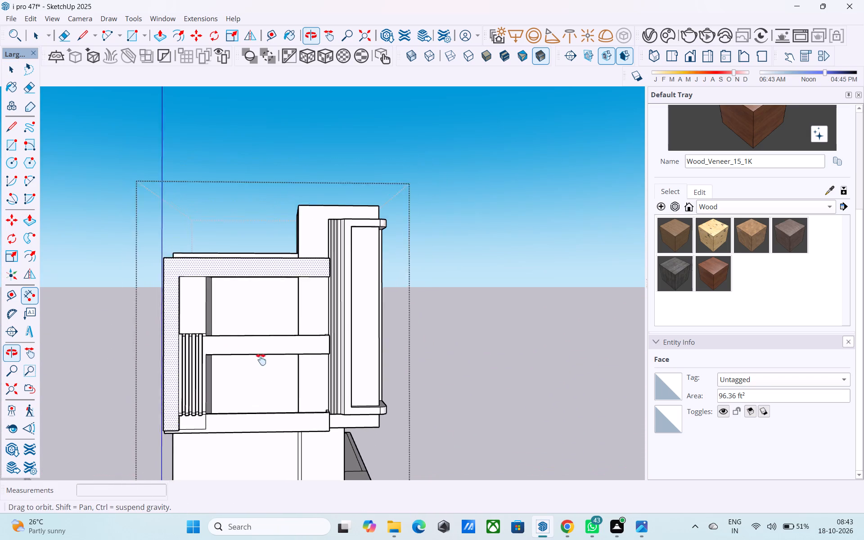
{"action": "middle_click_drag", "start_coordinate": [261, 360], "coordinate": [276, 428]}
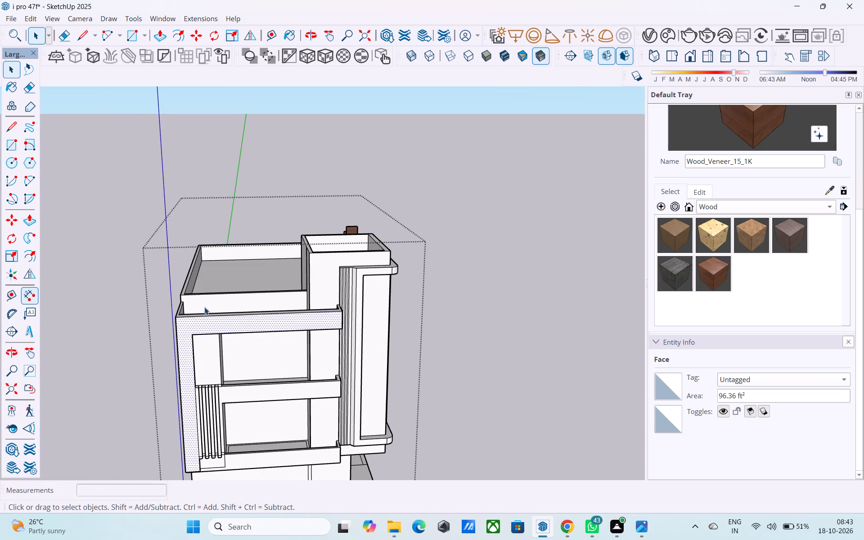
{"action": "middle_click_drag", "start_coordinate": [196, 301], "coordinate": [201, 366]}
{"action": "scroll", "coordinate": [201, 366], "scroll_direction": "up", "scroll_amount": 10}
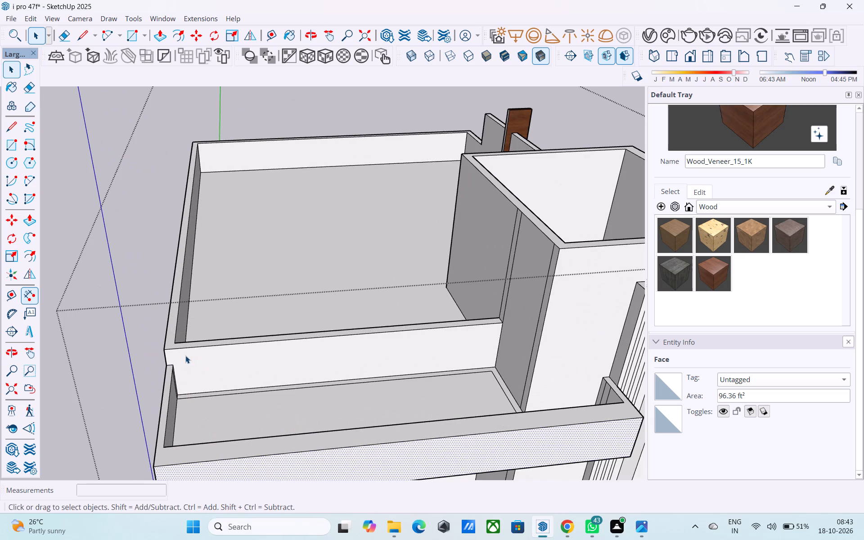
{"action": "key", "text": "l"}
{"action": "scroll", "coordinate": [186, 351], "scroll_direction": "up", "scroll_amount": 8}
{"action": "left_click", "coordinate": [165, 334]}
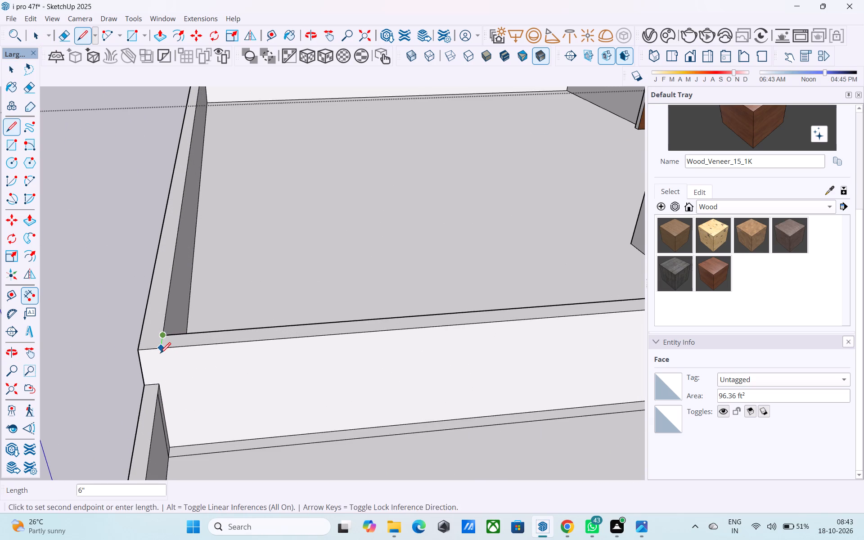
{"action": "left_click", "coordinate": [158, 352]}
{"action": "key", "text": "space"}
Push/Pull the separated front parapet top down to the roof slab level to remove that wall.
{"action": "scroll", "coordinate": [182, 345], "scroll_direction": "down", "scroll_amount": 5}
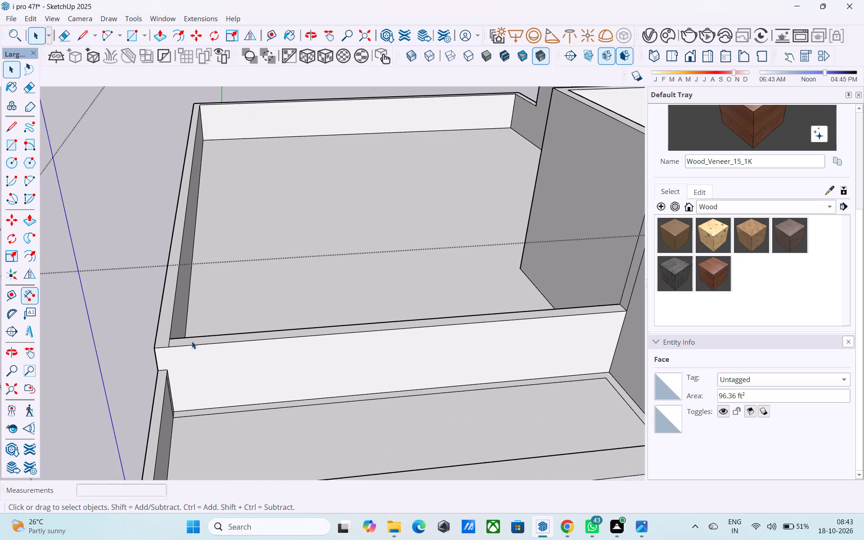
{"action": "left_click", "coordinate": [192, 341]}
{"action": "key", "text": "p"}
{"action": "left_click", "coordinate": [193, 341]}
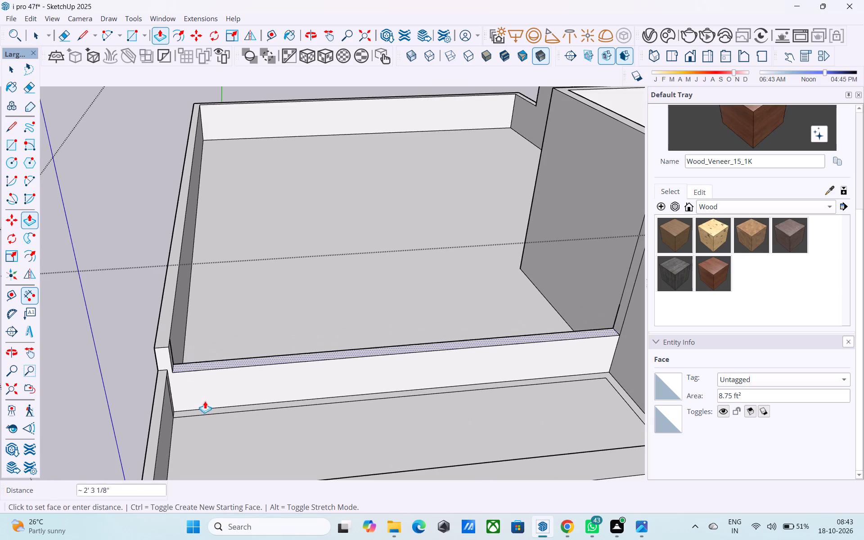
{"action": "left_click", "coordinate": [207, 417]}
{"action": "key", "text": "space"}
Examine the opened roof parapet corner and the building's front and side facades from several angles.
{"action": "scroll", "coordinate": [157, 367], "scroll_direction": "up", "scroll_amount": 6}
{"action": "middle_click_drag", "start_coordinate": [163, 368], "coordinate": [116, 355]}
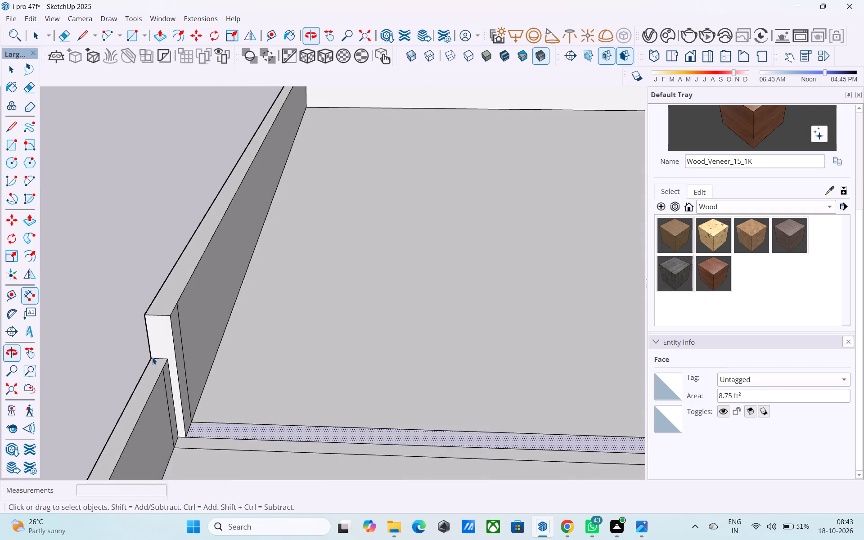
{"action": "scroll", "coordinate": [162, 356], "scroll_direction": "up", "scroll_amount": 4}
{"action": "scroll", "coordinate": [187, 326], "scroll_direction": "down", "scroll_amount": 18}
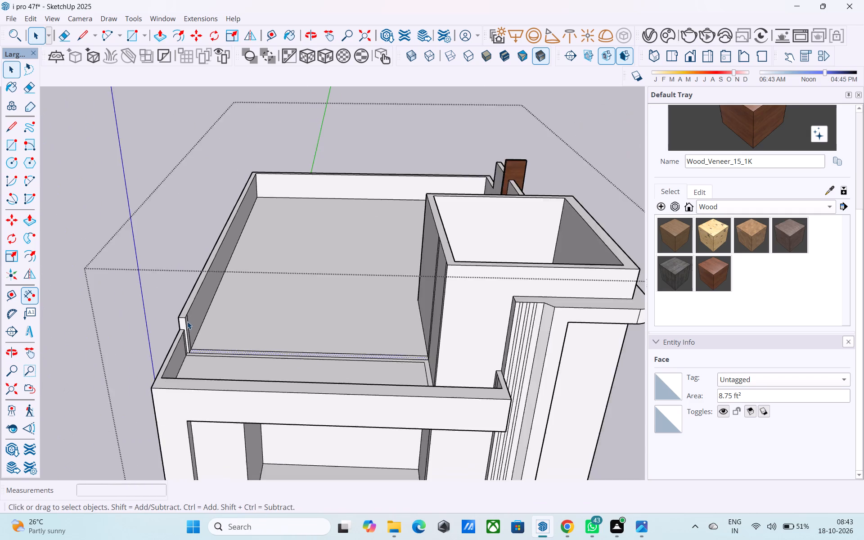
{"action": "scroll", "coordinate": [187, 321], "scroll_direction": "down", "scroll_amount": 3}
{"action": "middle_click_drag", "start_coordinate": [188, 366], "coordinate": [269, 268]}
{"action": "scroll", "coordinate": [187, 290], "scroll_direction": "down", "scroll_amount": 6}
{"action": "middle_click_drag", "start_coordinate": [258, 283], "coordinate": [109, 258]}
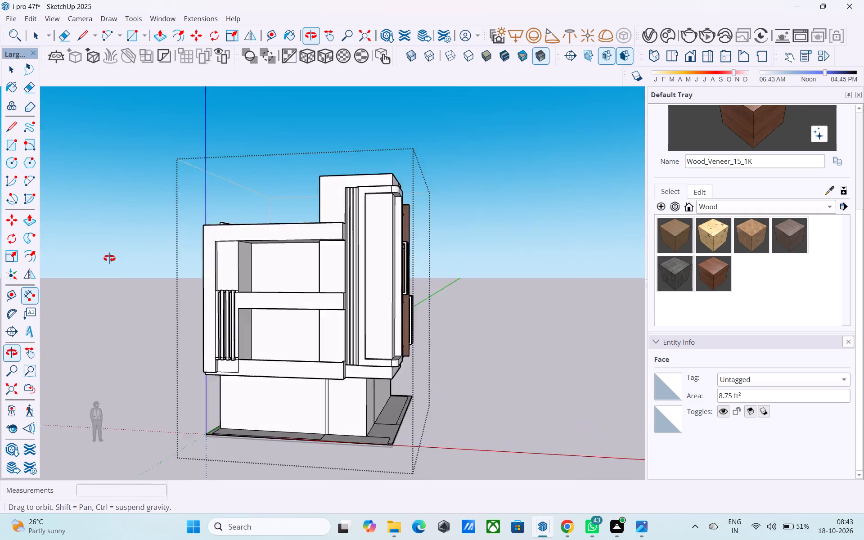
{"action": "middle_click_drag", "start_coordinate": [109, 258], "coordinate": [19, 254]}
{"action": "middle_click_drag", "start_coordinate": [245, 280], "coordinate": [189, 304]}
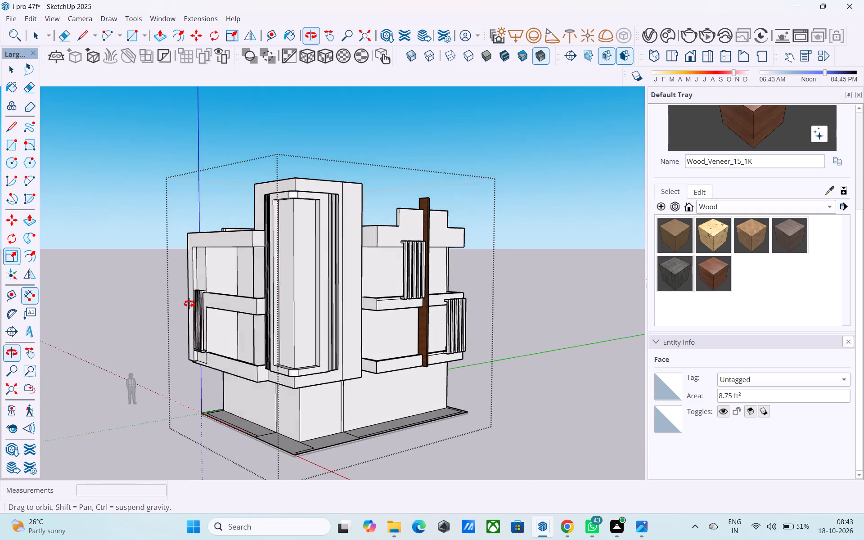
{"action": "middle_click_drag", "start_coordinate": [189, 304], "coordinate": [425, 326]}
{"action": "middle_click_drag", "start_coordinate": [409, 306], "coordinate": [393, 363]}
{"action": "middle_click_drag", "start_coordinate": [373, 365], "coordinate": [396, 417], "text": "shift"}
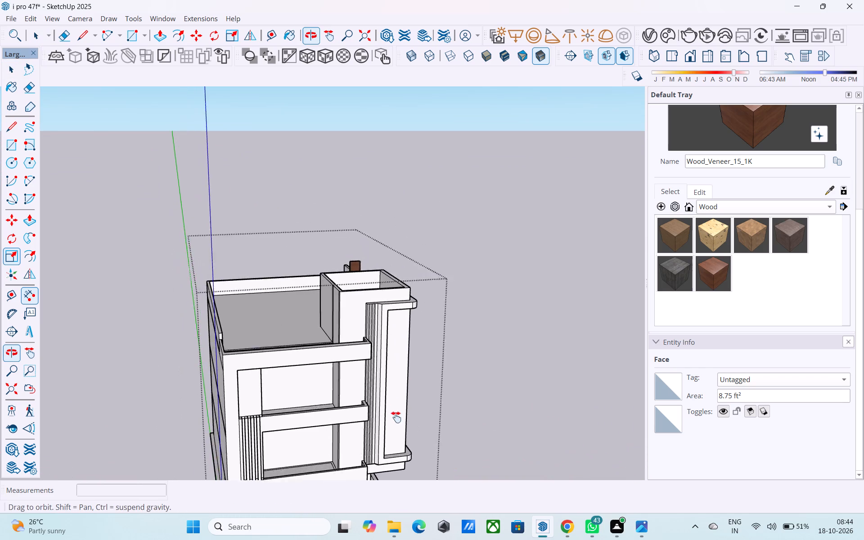
{"action": "middle_click_drag", "start_coordinate": [396, 417], "coordinate": [334, 382], "text": "shift"}
{"action": "middle_click_drag", "start_coordinate": [284, 364], "coordinate": [320, 377]}
Copy the bottom edge of the front frame's top beam 4" upward on its front face.
{"action": "scroll", "coordinate": [319, 368], "scroll_direction": "up", "scroll_amount": 4}
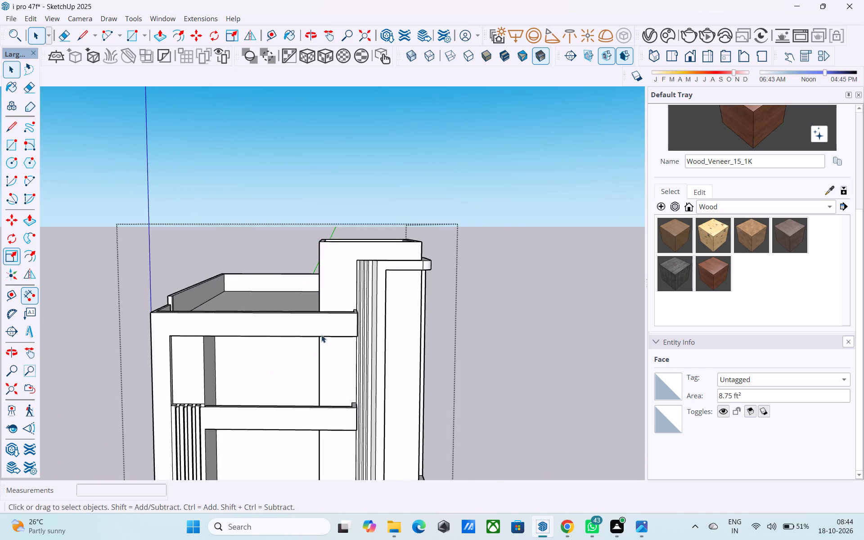
{"action": "scroll", "coordinate": [321, 335], "scroll_direction": "up", "scroll_amount": 2}
{"action": "middle_click_drag", "start_coordinate": [321, 335], "coordinate": [211, 321]}
{"action": "scroll", "coordinate": [215, 319], "scroll_direction": "up", "scroll_amount": 3}
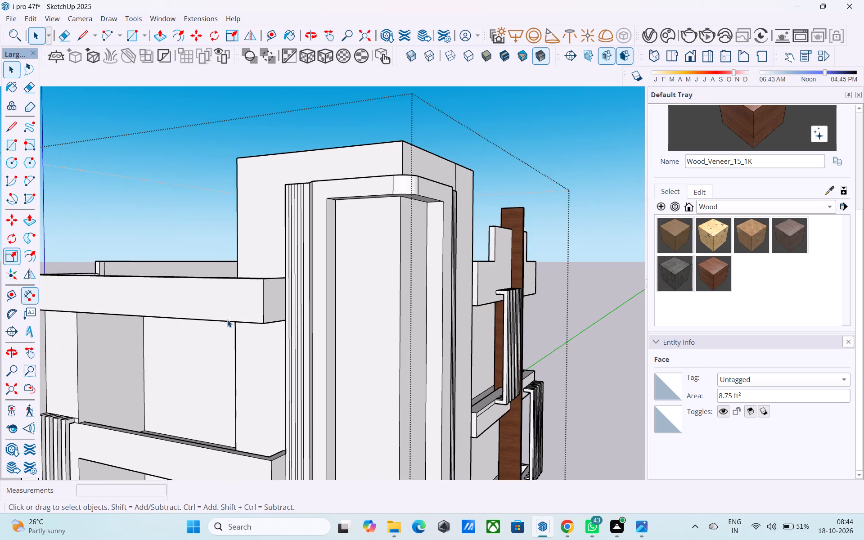
{"action": "left_click", "coordinate": [227, 319]}
{"action": "scroll", "coordinate": [227, 320], "scroll_direction": "up", "scroll_amount": 4}
{"action": "left_click", "coordinate": [232, 321]}
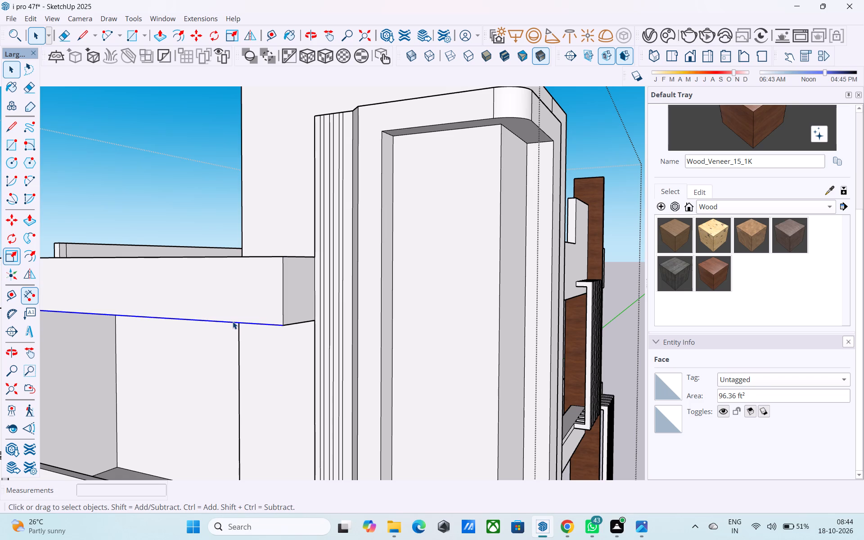
{"action": "key", "text": "m"}
{"action": "left_click", "coordinate": [280, 325]}
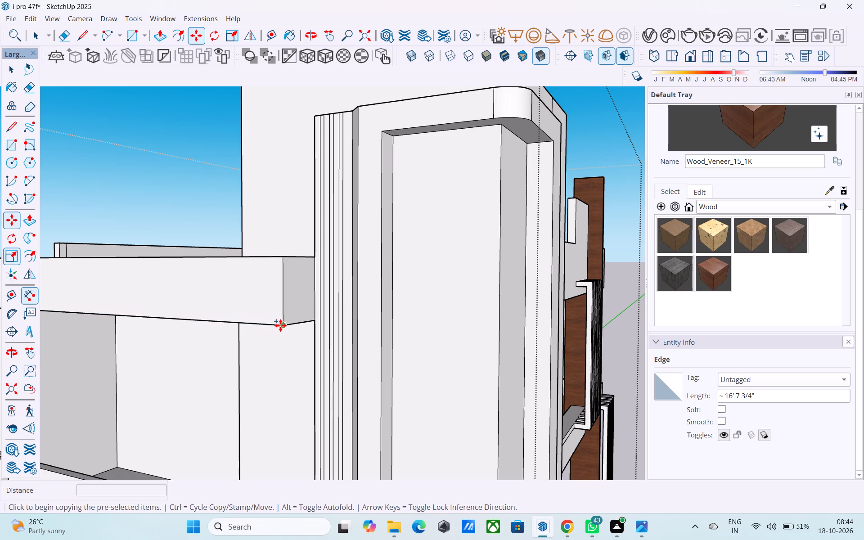
{"action": "left_click", "coordinate": [281, 310]}
Copy the 4" vertical edge at the beam's tower end 6' inward along the strip.
{"action": "middle_click_drag", "start_coordinate": [259, 319], "coordinate": [268, 319]}
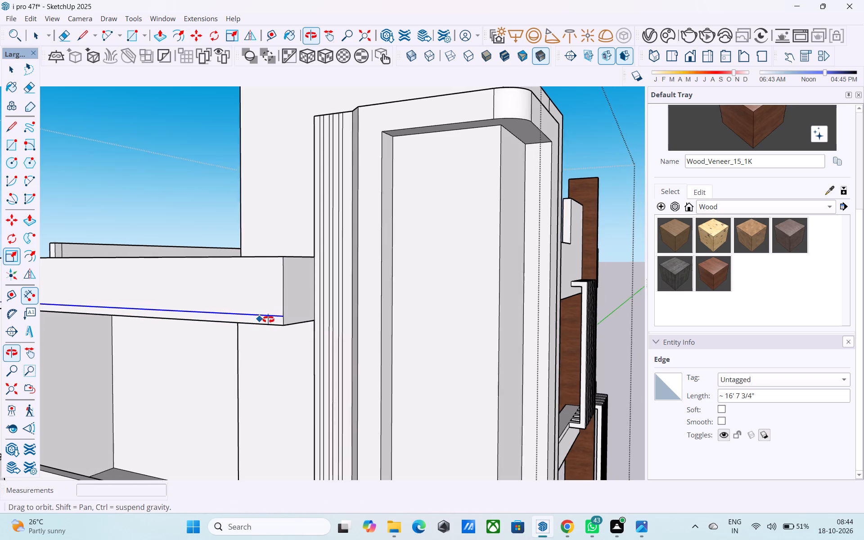
{"action": "middle_click_drag", "start_coordinate": [268, 319], "coordinate": [288, 320]}
{"action": "scroll", "coordinate": [280, 323], "scroll_direction": "up", "scroll_amount": 3}
{"action": "key", "text": "space"}
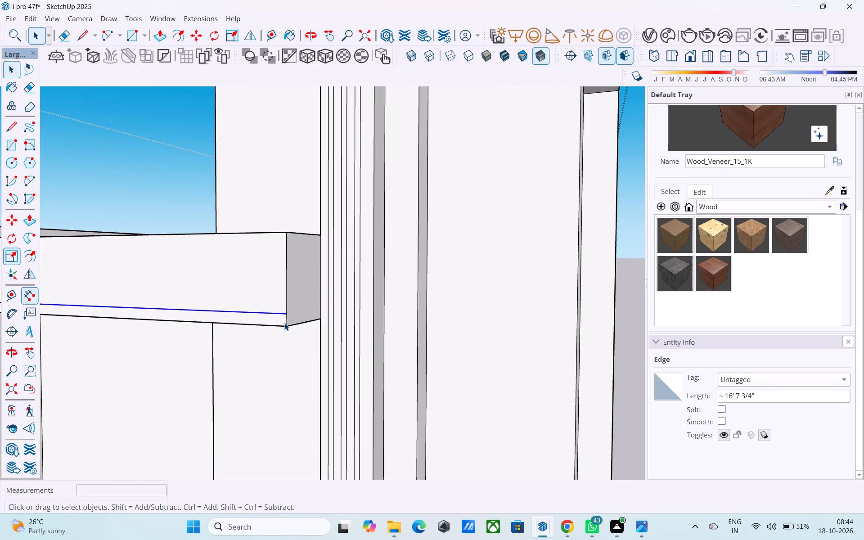
{"action": "left_click", "coordinate": [286, 323]}
{"action": "key", "text": "m"}
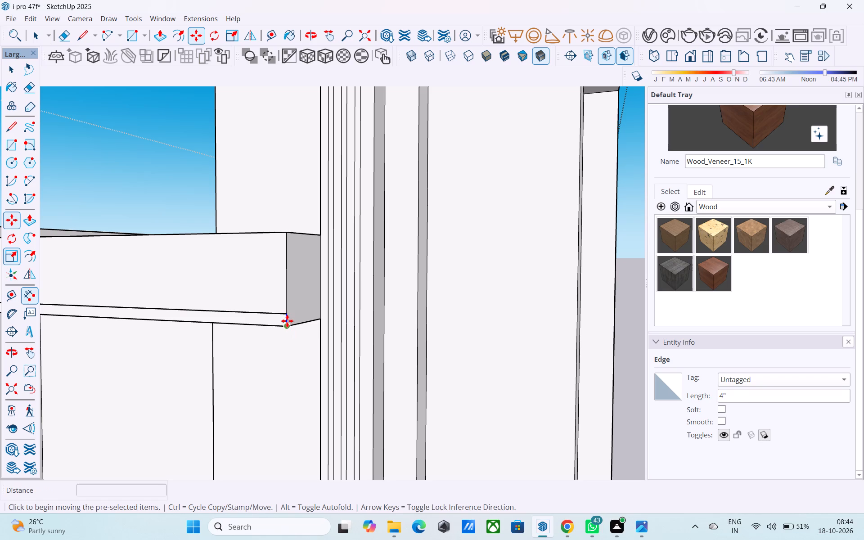
{"action": "left_click", "coordinate": [284, 313]}
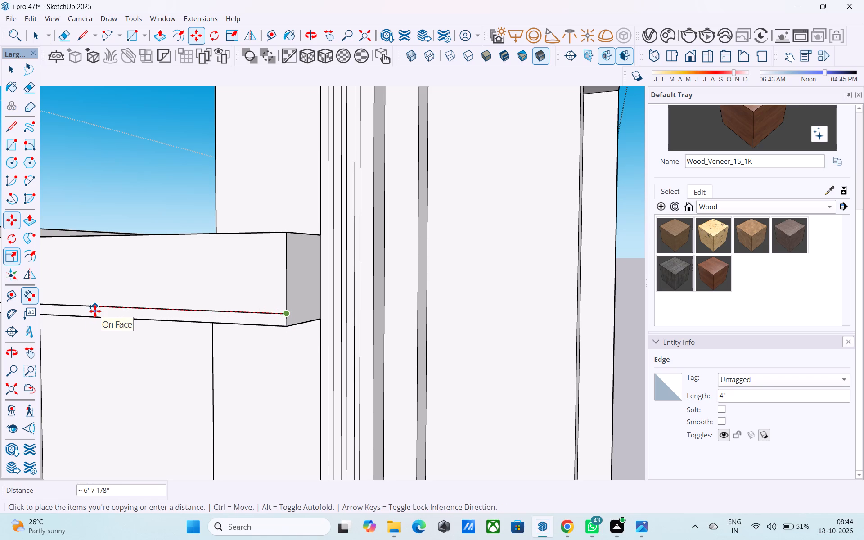
{"action": "scroll", "coordinate": [97, 310], "scroll_direction": "up", "scroll_amount": 1}
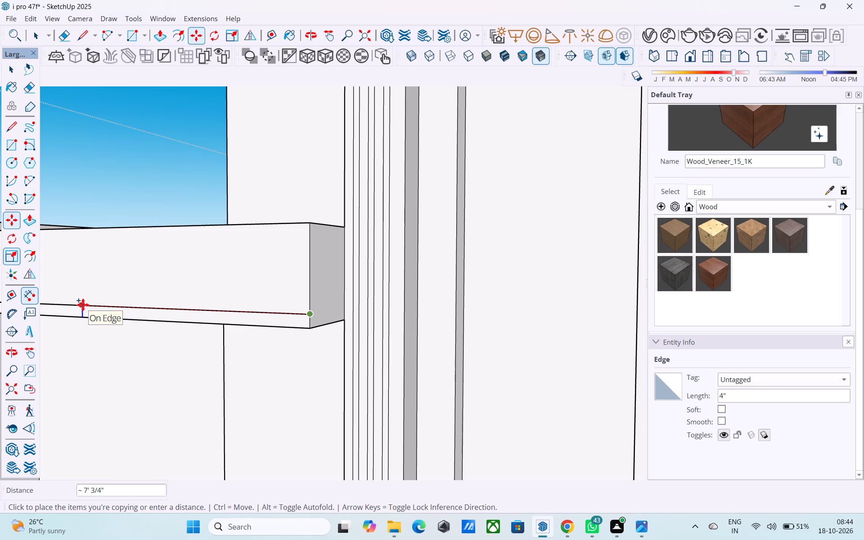
{"action": "type", "text": "6'"}
{"action": "key", "text": "Return"}
{"action": "scroll", "coordinate": [83, 306], "scroll_direction": "down", "scroll_amount": 5}
{"action": "middle_click_drag", "start_coordinate": [81, 308], "coordinate": [239, 324]}
{"action": "scroll", "coordinate": [203, 316], "scroll_direction": "down", "scroll_amount": 1}
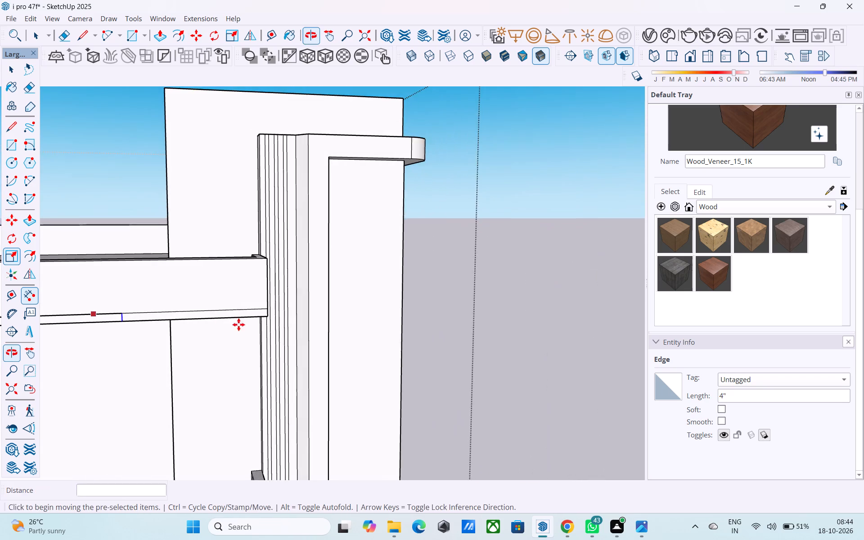
Copy the same 4" end edge about 5' along the strip and divide the span into 8 equal parts.
{"action": "scroll", "coordinate": [234, 323], "scroll_direction": "down", "scroll_amount": 7}
{"action": "middle_click_drag", "start_coordinate": [222, 332], "coordinate": [187, 342]}
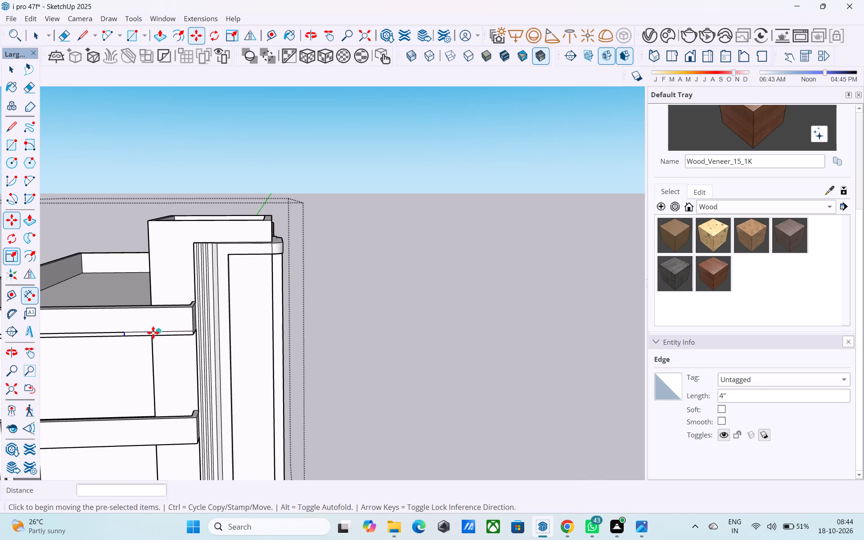
{"action": "scroll", "coordinate": [153, 333], "scroll_direction": "up", "scroll_amount": 8}
{"action": "key", "text": "space"}
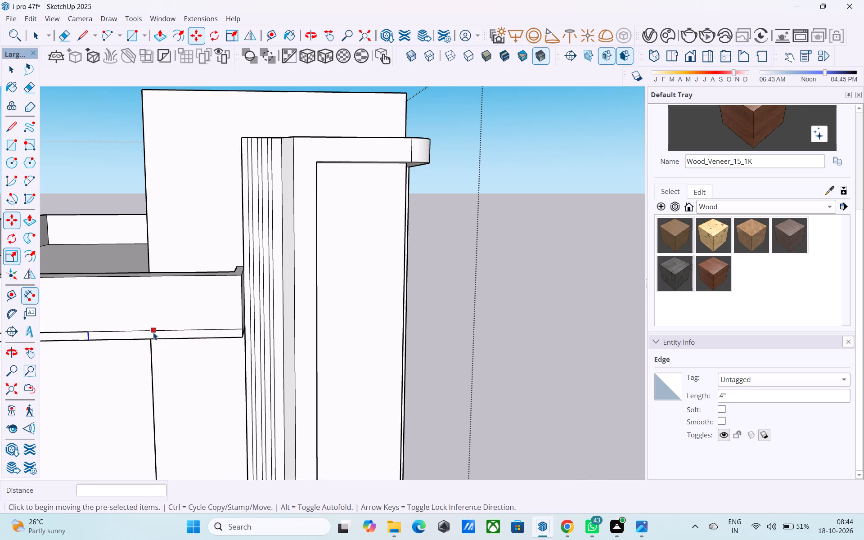
{"action": "middle_click_drag", "start_coordinate": [146, 341], "coordinate": [245, 318]}
{"action": "middle_click_drag", "start_coordinate": [244, 317], "coordinate": [229, 317]}
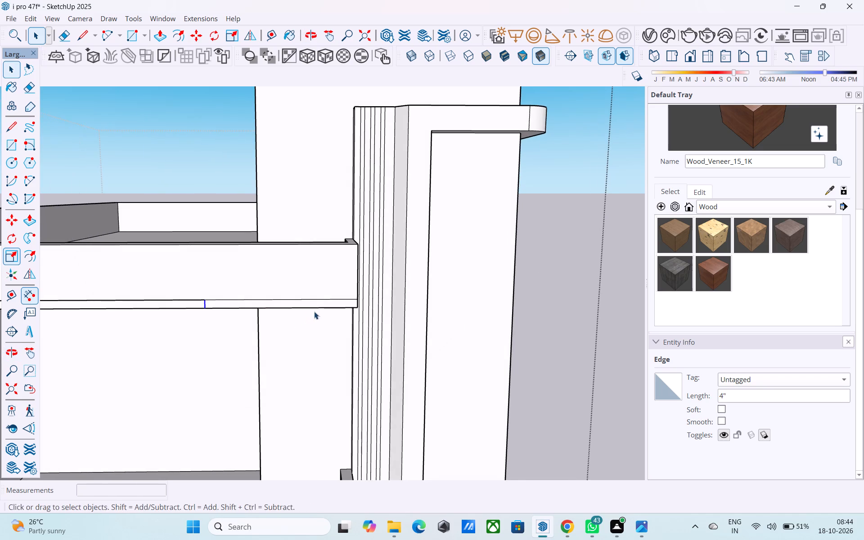
{"action": "middle_click_drag", "start_coordinate": [314, 311], "coordinate": [278, 306]}
{"action": "left_click", "coordinate": [346, 301]}
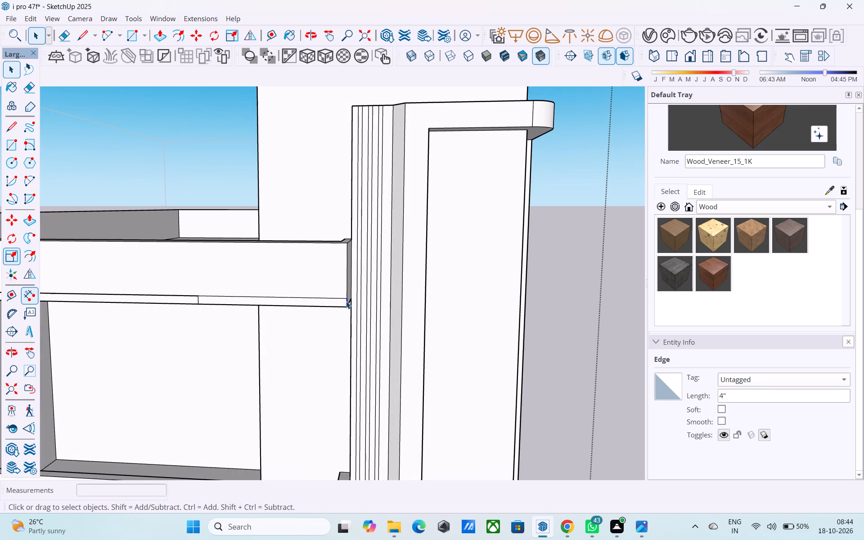
{"action": "key", "text": "m"}
{"action": "scroll", "coordinate": [350, 298], "scroll_direction": "up", "scroll_amount": 3}
{"action": "left_click", "coordinate": [346, 296]}
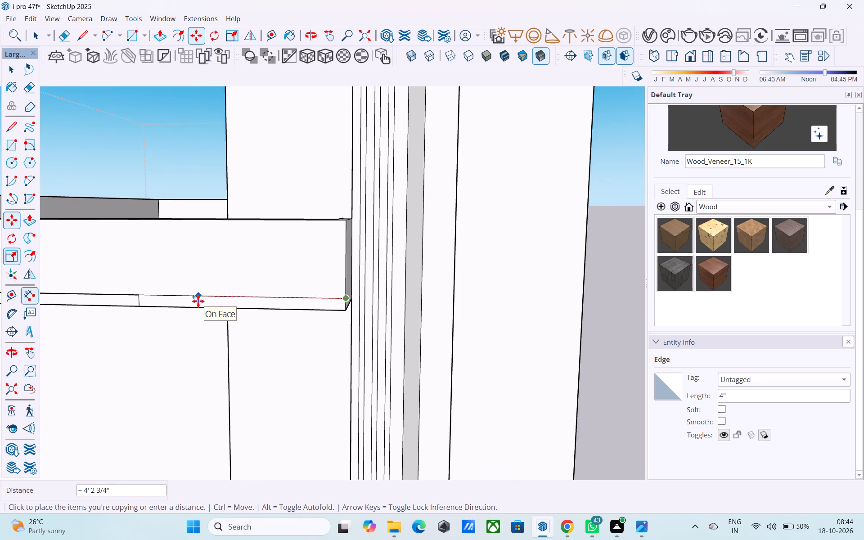
{"action": "left_click", "coordinate": [172, 301]}
{"action": "type", "text": "/8"}
{"action": "key", "text": "Return"}
{"action": "key", "text": "space"}
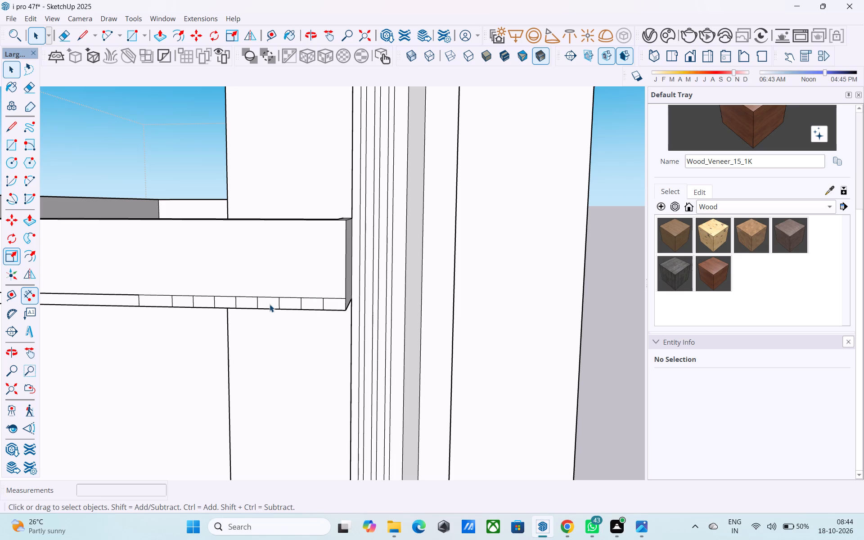
Push/Pull four alternate divisions of the top beam's strip outward 9" to form projecting blocks.
{"action": "left_click", "coordinate": [177, 303]}
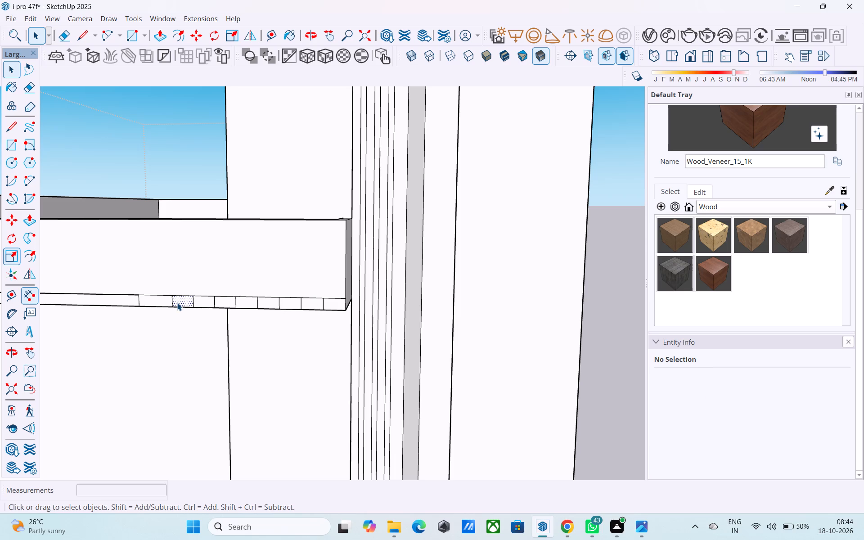
{"action": "key", "text": "p"}
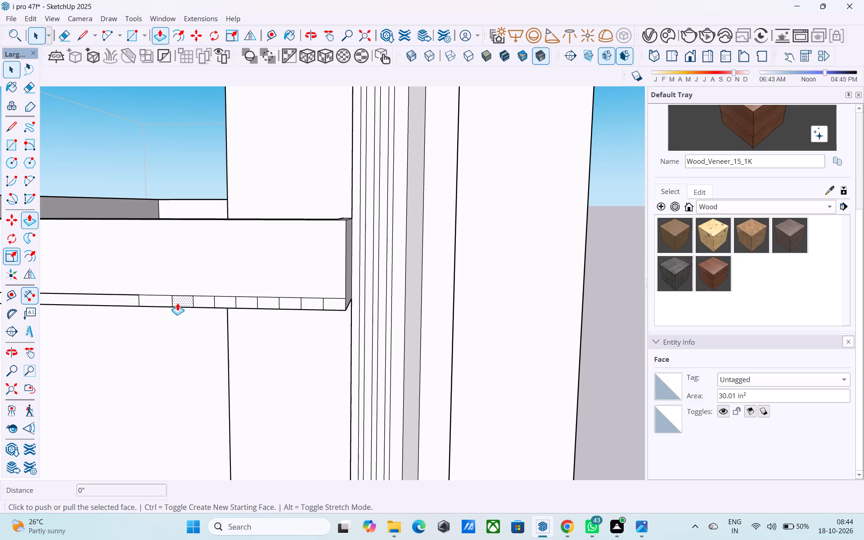
{"action": "left_click", "coordinate": [177, 303]}
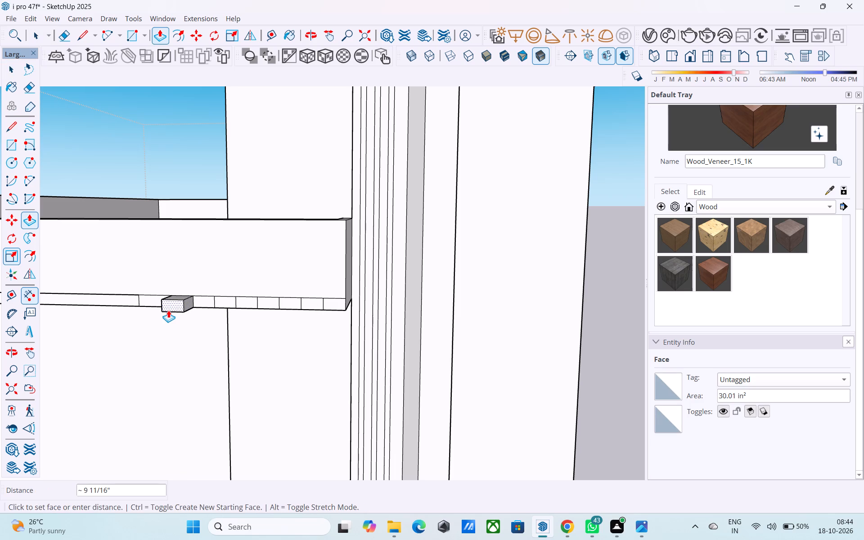
{"action": "type", "text": "9\""}
{"action": "key", "text": "Return"}
{"action": "scroll", "coordinate": [238, 297], "scroll_direction": "up", "scroll_amount": 5}
{"action": "double_click", "coordinate": [220, 298]}
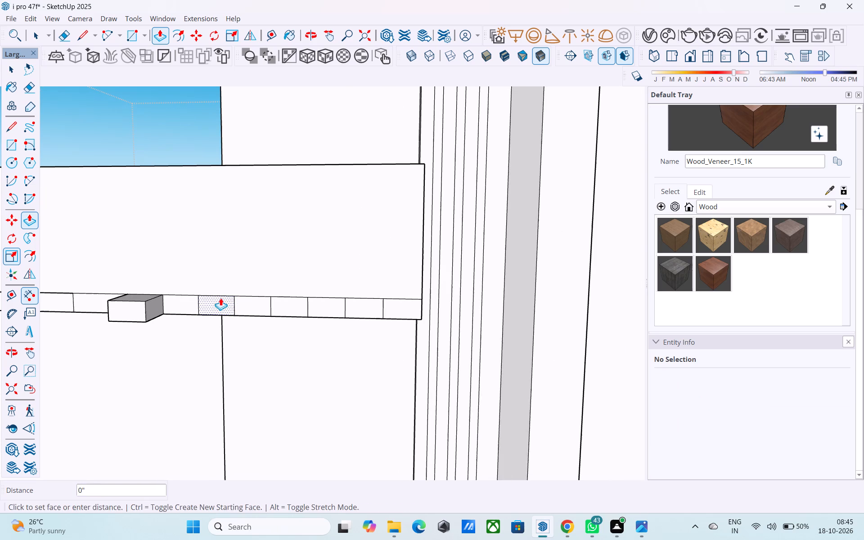
{"action": "double_click", "coordinate": [290, 304]}
{"action": "double_click", "coordinate": [363, 309]}
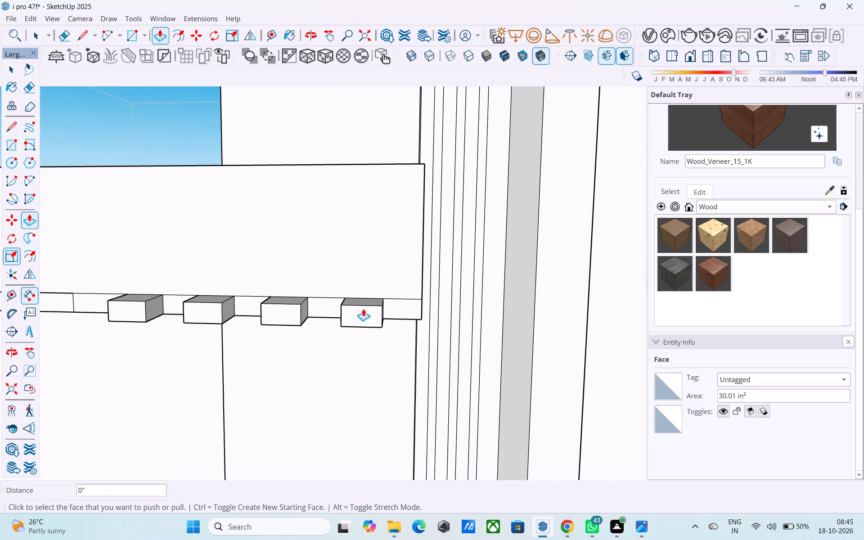
{"action": "scroll", "coordinate": [355, 294], "scroll_direction": "down", "scroll_amount": 11}
{"action": "middle_click_drag", "start_coordinate": [373, 364], "coordinate": [364, 340]}
{"action": "key", "text": "space"}
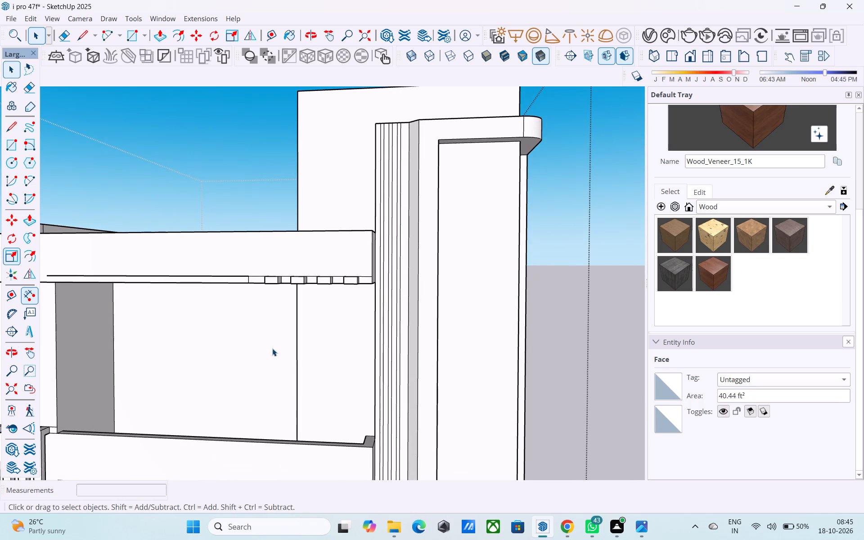
{"action": "scroll", "coordinate": [272, 348], "scroll_direction": "down", "scroll_amount": 1}
{"action": "middle_click_drag", "start_coordinate": [272, 348], "coordinate": [351, 288], "text": "shift"}
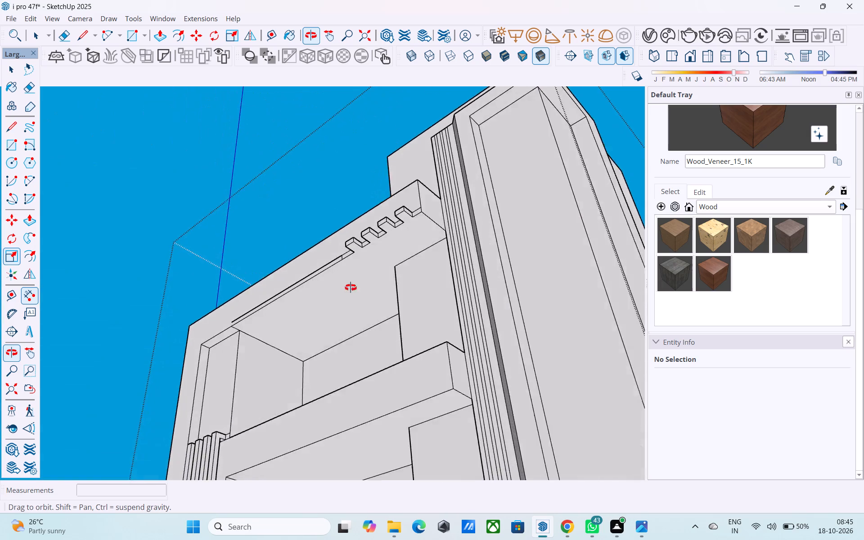
Copy the bottom front edges of the four projecting blocks back to the middle of the blocks' undersides.
{"action": "middle_click_drag", "start_coordinate": [351, 288], "coordinate": [323, 346], "text": "shift"}
{"action": "scroll", "coordinate": [316, 307], "scroll_direction": "up", "scroll_amount": 10}
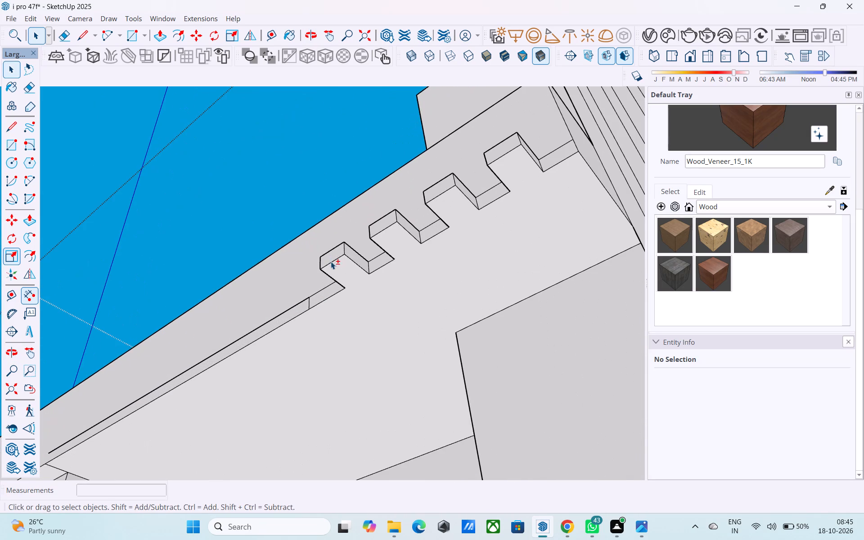
{"action": "left_click", "coordinate": [332, 261]}
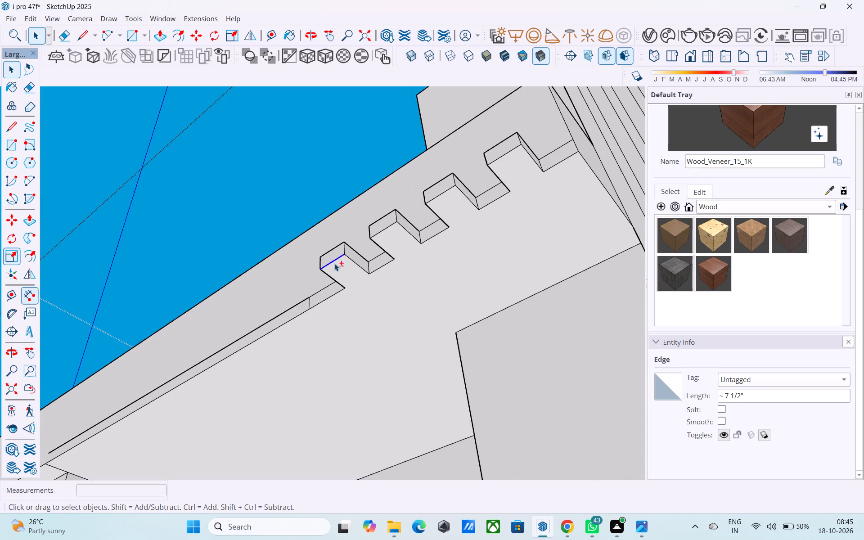
{"action": "left_click", "coordinate": [387, 228], "text": "shift"}
{"action": "left_click", "coordinate": [435, 198], "text": "shift"}
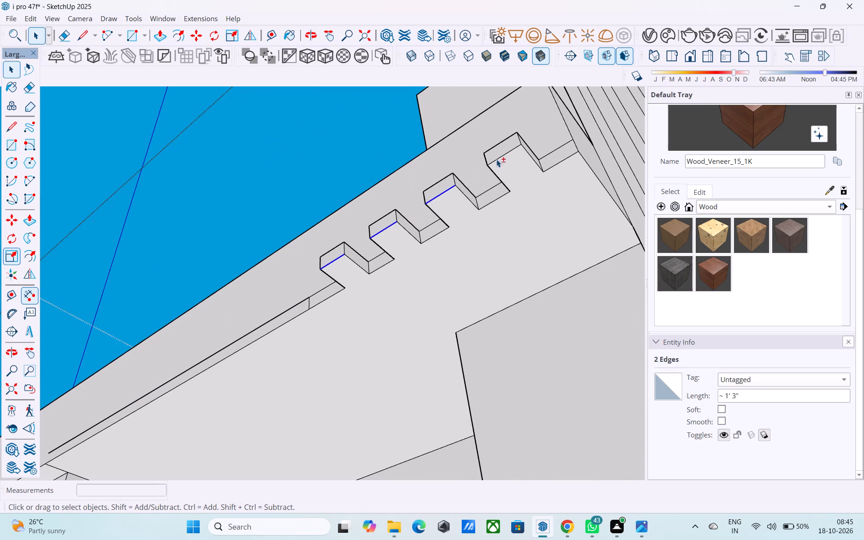
{"action": "left_click", "coordinate": [501, 156], "text": "shift"}
{"action": "scroll", "coordinate": [422, 253], "scroll_direction": "down", "scroll_amount": 2, "text": "shift"}
{"action": "middle_click_drag", "start_coordinate": [364, 278], "coordinate": [342, 262], "text": "shift"}
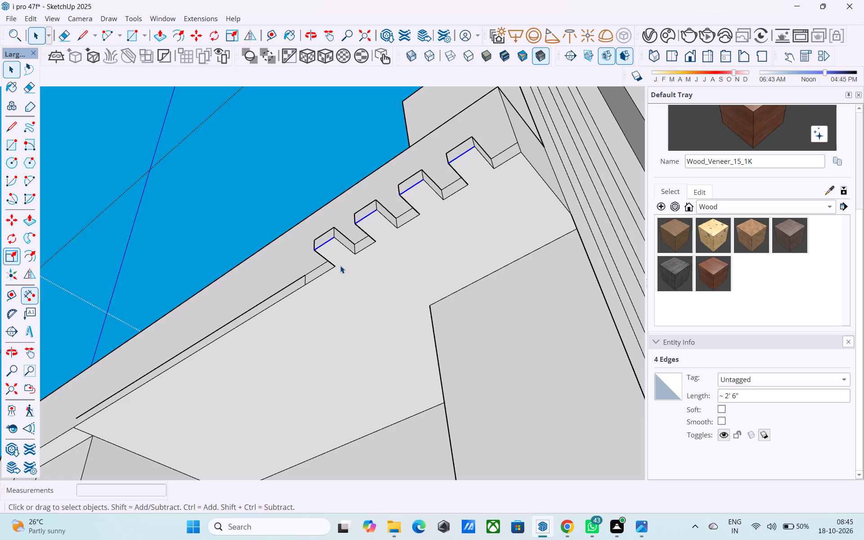
{"action": "key", "text": "m"}
{"action": "left_click", "coordinate": [333, 240]}
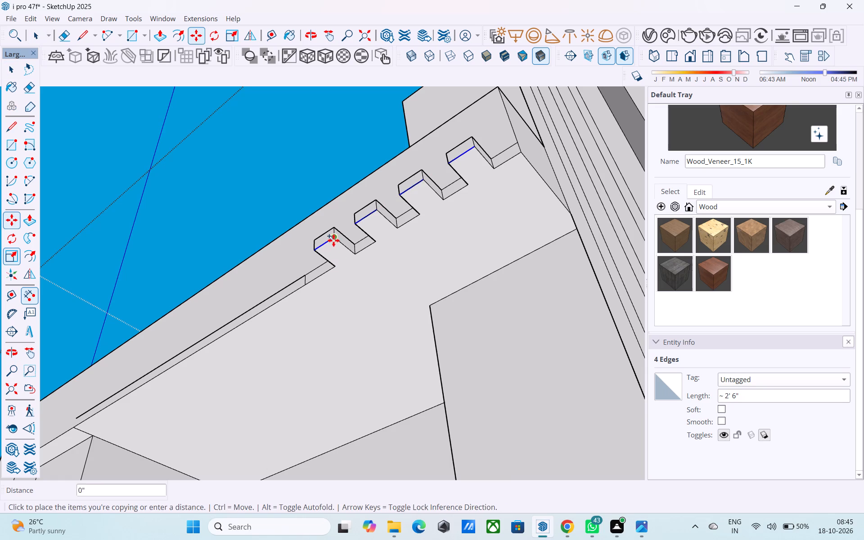
{"action": "left_click", "coordinate": [342, 248]}
{"action": "key", "text": "space"}
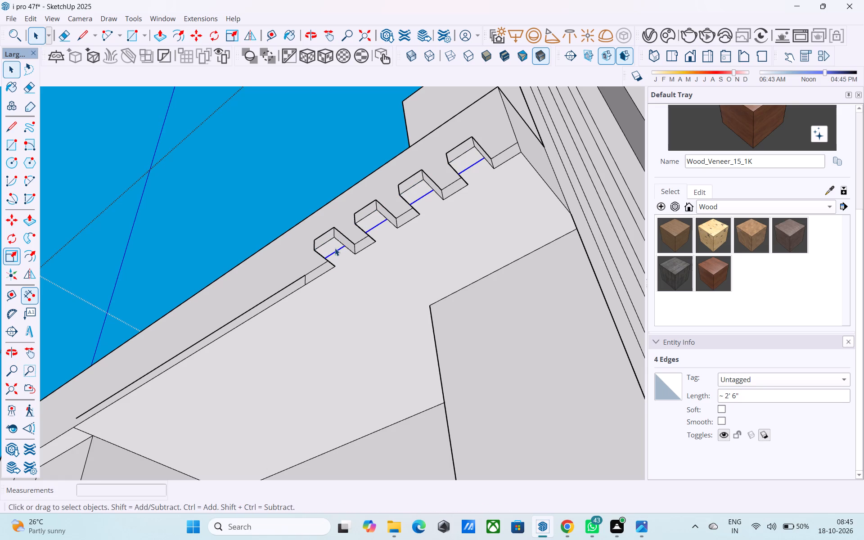
Push/Pull the front half of the first block's underside down to the mid-height of the parapet band below, forming a vertical fin.
{"action": "left_click", "coordinate": [335, 248]}
{"action": "key", "text": "p"}
{"action": "left_click", "coordinate": [334, 247]}
{"action": "scroll", "coordinate": [335, 264], "scroll_direction": "down", "scroll_amount": 7}
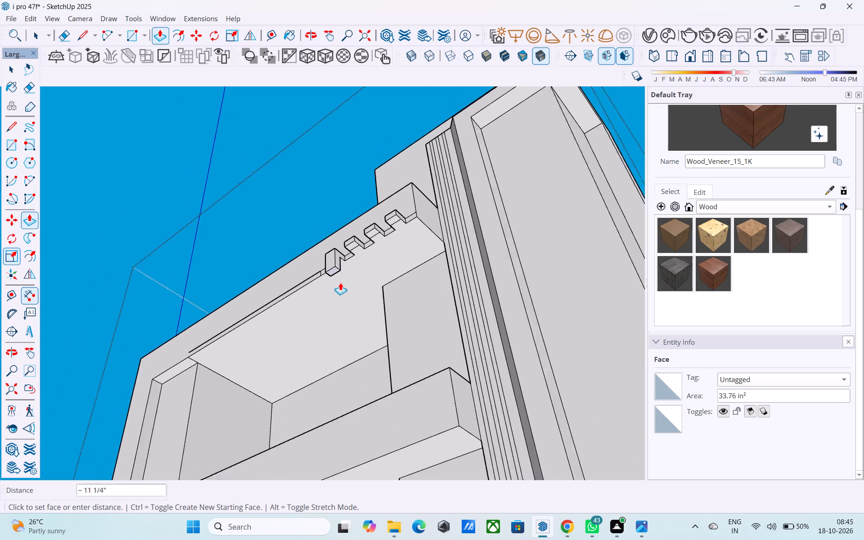
{"action": "scroll", "coordinate": [340, 283], "scroll_direction": "down", "scroll_amount": 8}
{"action": "middle_click_drag", "start_coordinate": [354, 326], "coordinate": [378, 298]}
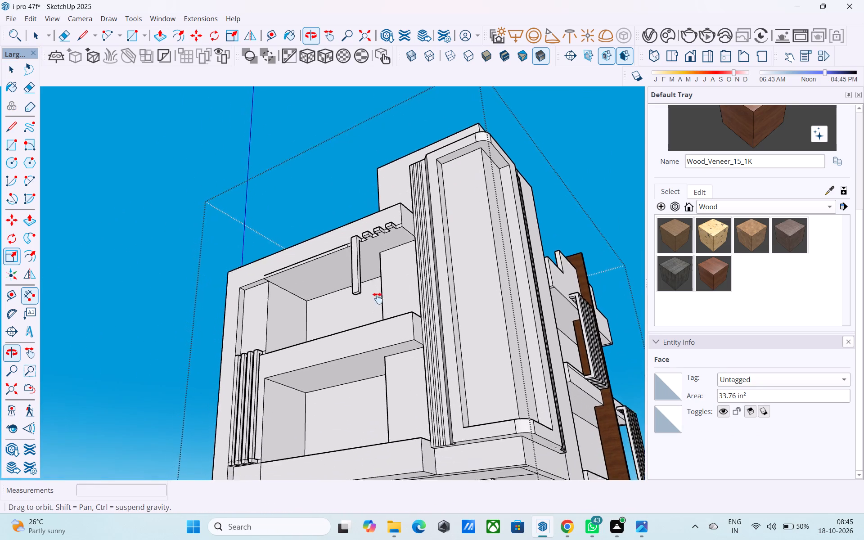
{"action": "middle_click_drag", "start_coordinate": [378, 298], "coordinate": [382, 319]}
{"action": "scroll", "coordinate": [379, 367], "scroll_direction": "up", "scroll_amount": 3}
{"action": "middle_click_drag", "start_coordinate": [372, 362], "coordinate": [315, 379]}
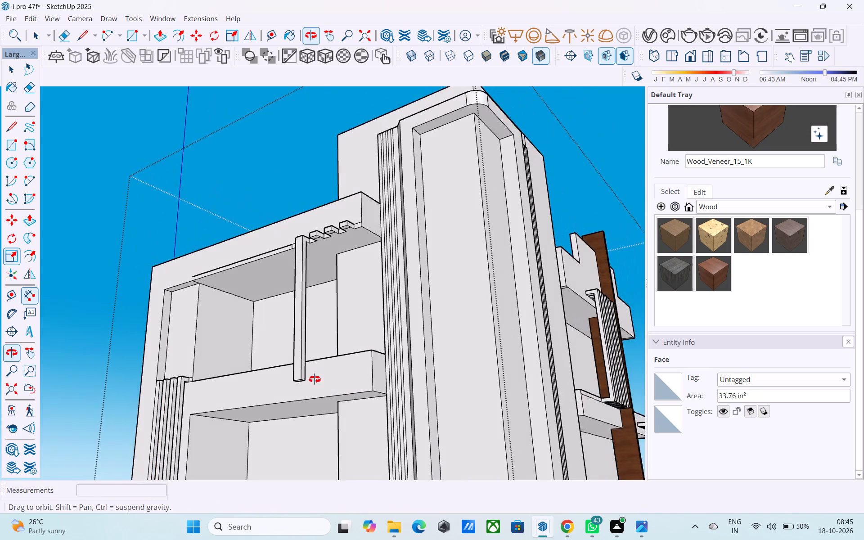
{"action": "middle_click_drag", "start_coordinate": [315, 379], "coordinate": [313, 390]}
{"action": "scroll", "coordinate": [311, 397], "scroll_direction": "up", "scroll_amount": 5}
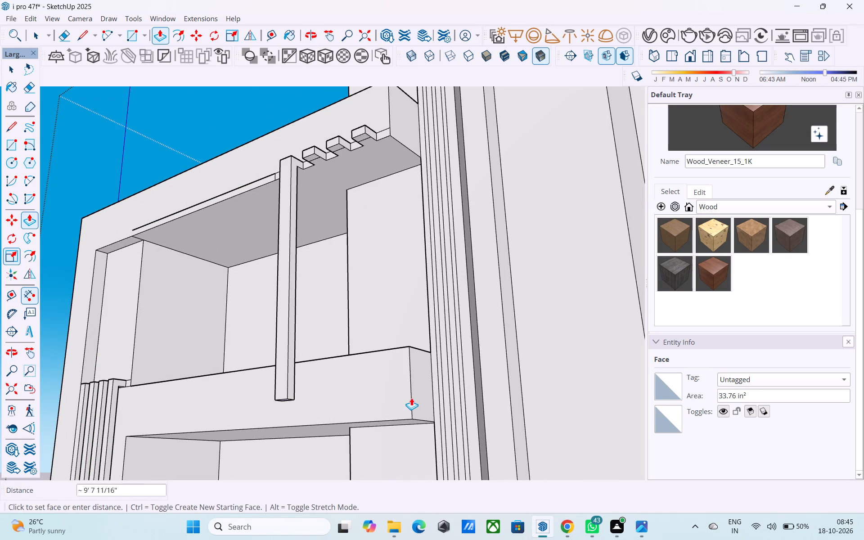
{"action": "left_click", "coordinate": [411, 382]}
Repeat the same downward Push/Pull on the front halves of the other three blocks' undersides to form matching fins.
{"action": "middle_click_drag", "start_coordinate": [369, 303], "coordinate": [345, 376]}
{"action": "scroll", "coordinate": [288, 251], "scroll_direction": "up", "scroll_amount": 9}
{"action": "key", "text": "space"}
{"action": "scroll", "coordinate": [288, 220], "scroll_direction": "up", "scroll_amount": 4}
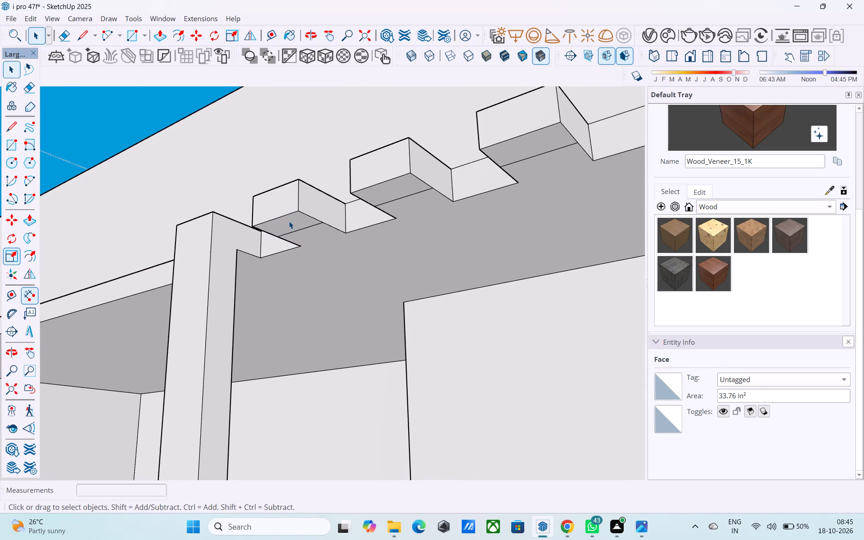
{"action": "left_click", "coordinate": [289, 221]}
{"action": "key", "text": "p"}
{"action": "double_click", "coordinate": [289, 221]}
{"action": "double_click", "coordinate": [373, 193]}
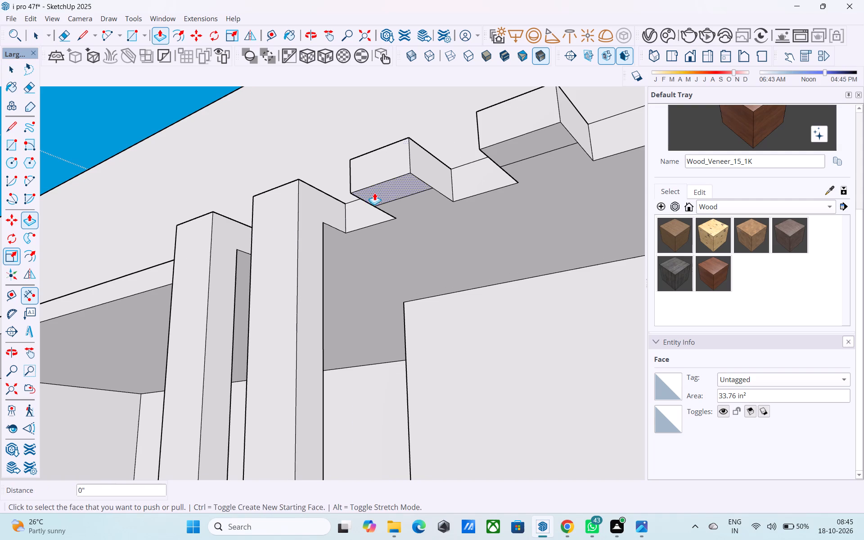
{"action": "double_click", "coordinate": [514, 149]}
{"action": "scroll", "coordinate": [412, 165], "scroll_direction": "down", "scroll_amount": 18}
{"action": "scroll", "coordinate": [360, 211], "scroll_direction": "up", "scroll_amount": 1}
{"action": "scroll", "coordinate": [361, 214], "scroll_direction": "down", "scroll_amount": 1}
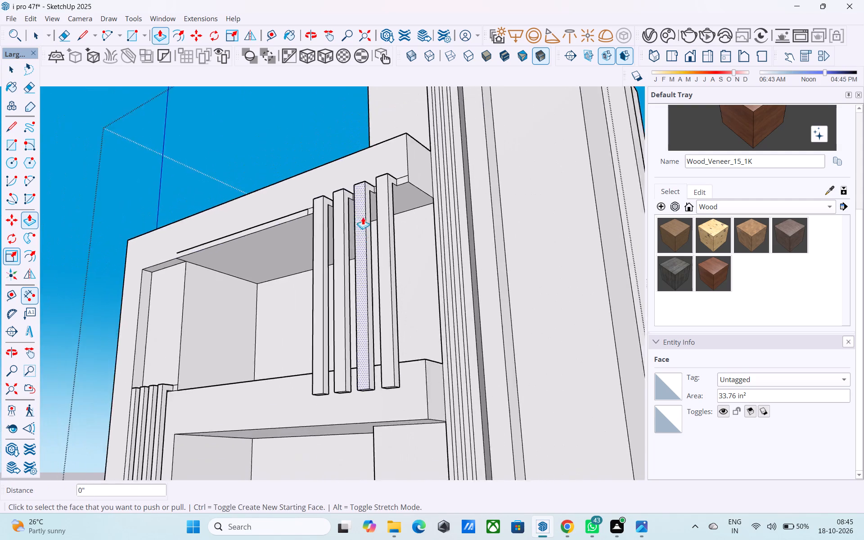
Copy the building-side bottom edges of all four fins 4" upward on their back faces.
{"action": "scroll", "coordinate": [363, 217], "scroll_direction": "down", "scroll_amount": 3}
{"action": "middle_click_drag", "start_coordinate": [377, 256], "coordinate": [301, 274]}
{"action": "middle_click_drag", "start_coordinate": [237, 324], "coordinate": [499, 326]}
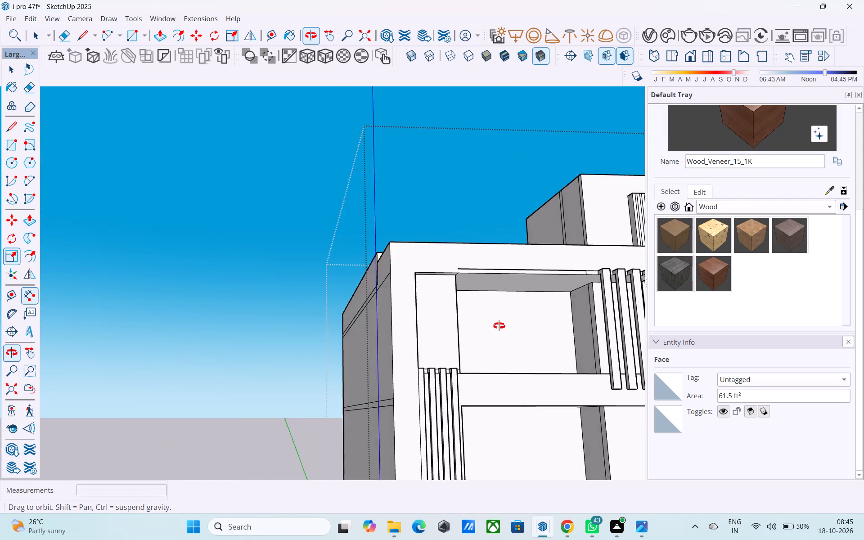
{"action": "middle_click_drag", "start_coordinate": [499, 326], "coordinate": [243, 350]}
{"action": "scroll", "coordinate": [274, 366], "scroll_direction": "up", "scroll_amount": 3}
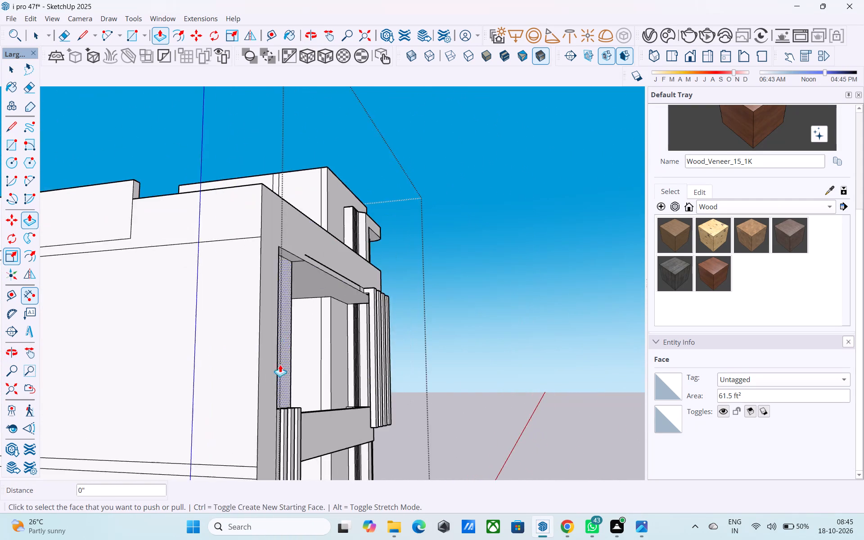
{"action": "scroll", "coordinate": [280, 364], "scroll_direction": "up", "scroll_amount": 6}
{"action": "middle_click_drag", "start_coordinate": [372, 378], "coordinate": [313, 299]}
{"action": "scroll", "coordinate": [305, 333], "scroll_direction": "up", "scroll_amount": 5}
{"action": "middle_click_drag", "start_coordinate": [221, 368], "coordinate": [274, 382]}
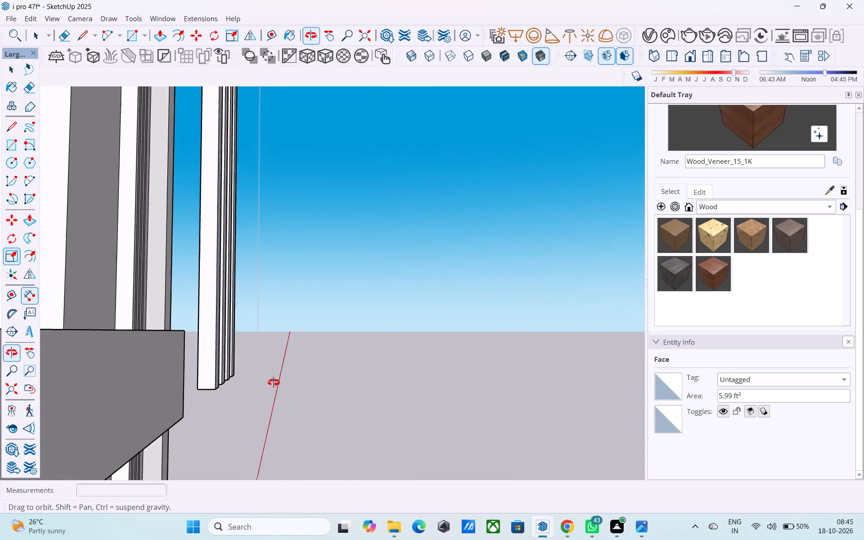
{"action": "middle_click_drag", "start_coordinate": [274, 382], "coordinate": [333, 286]}
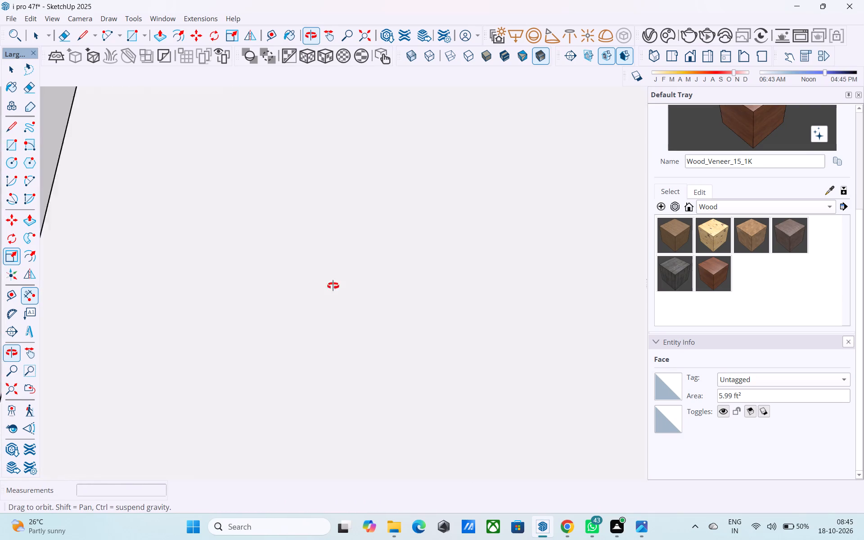
{"action": "middle_click_drag", "start_coordinate": [333, 286], "coordinate": [315, 272]}
{"action": "scroll", "coordinate": [200, 377], "scroll_direction": "up", "scroll_amount": 10}
{"action": "middle_click_drag", "start_coordinate": [195, 382], "coordinate": [205, 389]}
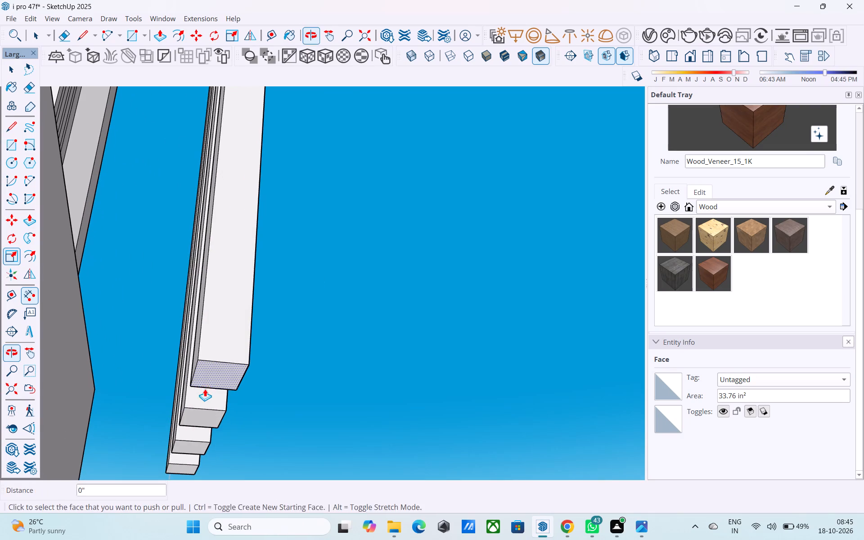
{"action": "key", "text": "space"}
{"action": "left_click", "coordinate": [193, 372]}
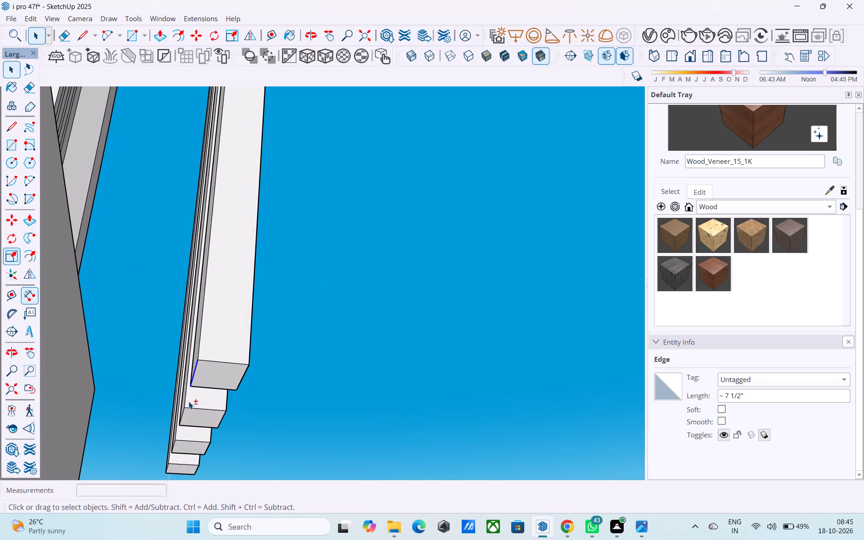
{"action": "left_click", "coordinate": [183, 413], "text": "shift"}
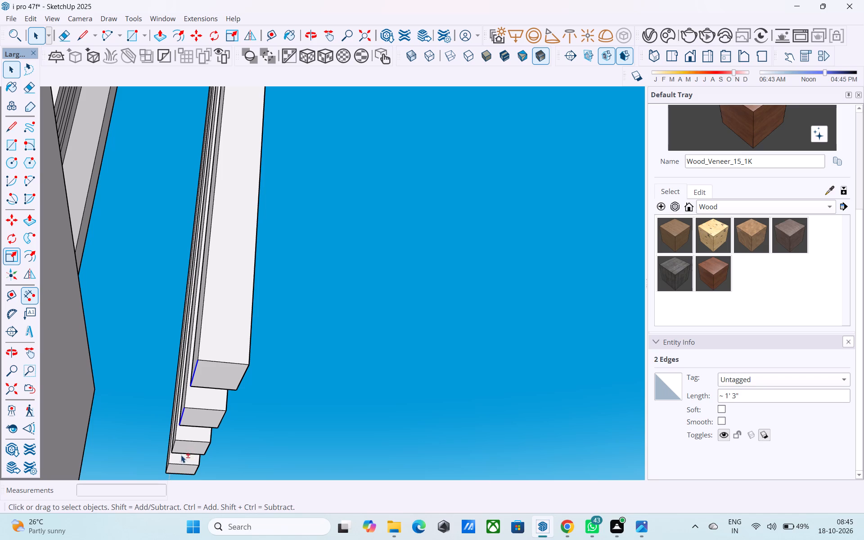
{"action": "left_click", "coordinate": [174, 441], "text": "shift"}
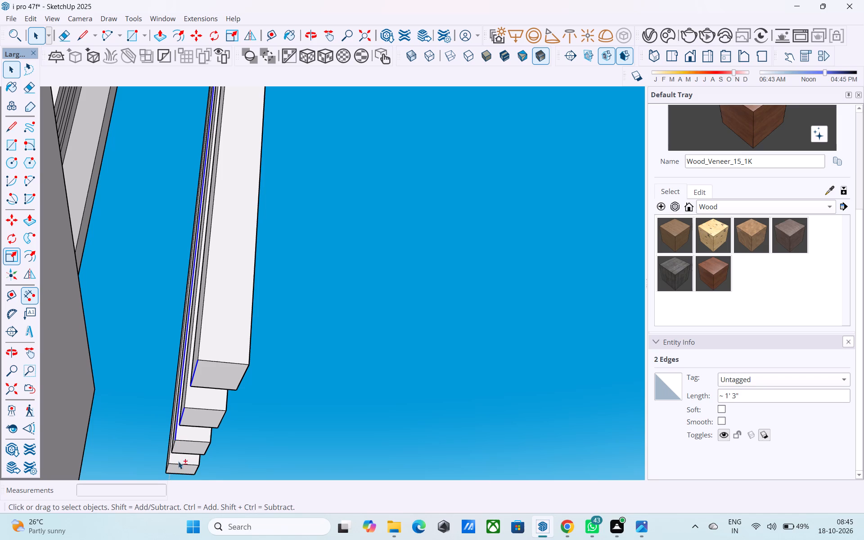
{"action": "scroll", "coordinate": [173, 436], "scroll_direction": "up", "scroll_amount": 4, "text": "shift"}
{"action": "middle_click_drag", "start_coordinate": [176, 436], "coordinate": [181, 439], "text": "shift"}
{"action": "left_click", "coordinate": [183, 439], "text": "shift"}
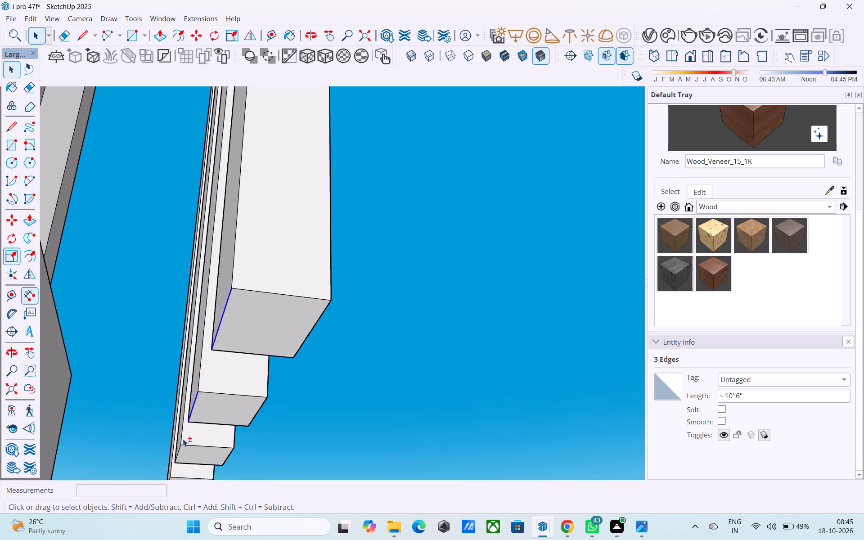
{"action": "left_click", "coordinate": [179, 452], "text": "shift"}
{"action": "middle_click_drag", "start_coordinate": [179, 452], "coordinate": [191, 343], "text": "shift"}
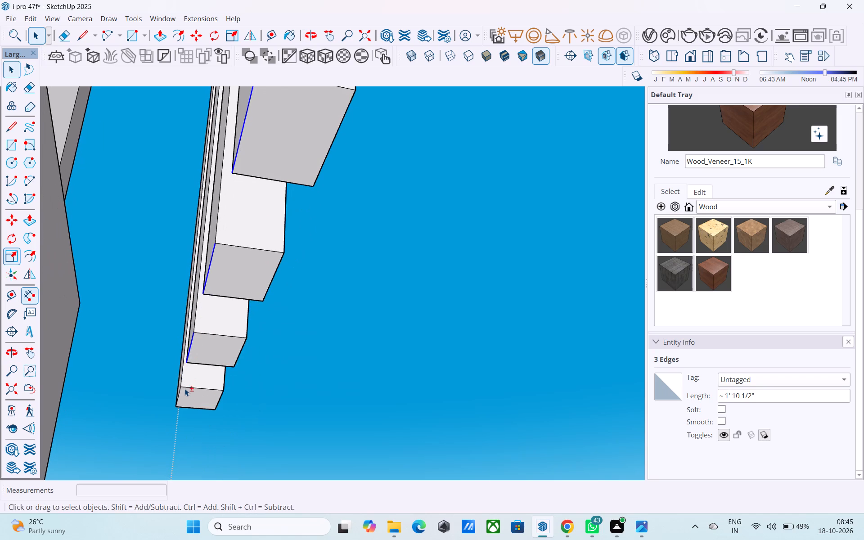
{"action": "left_click", "coordinate": [180, 390], "text": "shift"}
{"action": "middle_click_drag", "start_coordinate": [187, 393], "coordinate": [154, 425], "text": "shift"}
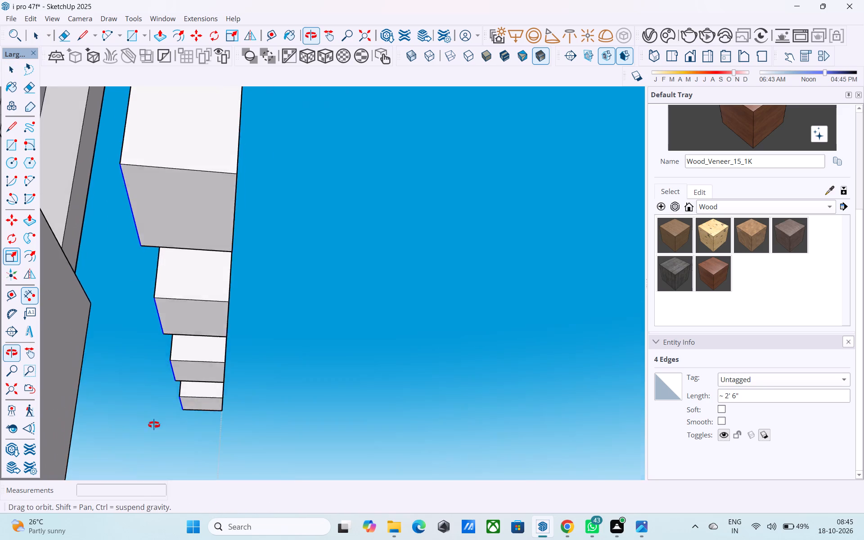
{"action": "middle_click_drag", "start_coordinate": [154, 425], "coordinate": [124, 463], "text": "shift"}
{"action": "middle_click_drag", "start_coordinate": [188, 404], "coordinate": [1, 409]}
{"action": "middle_click_drag", "start_coordinate": [573, 319], "coordinate": [328, 334]}
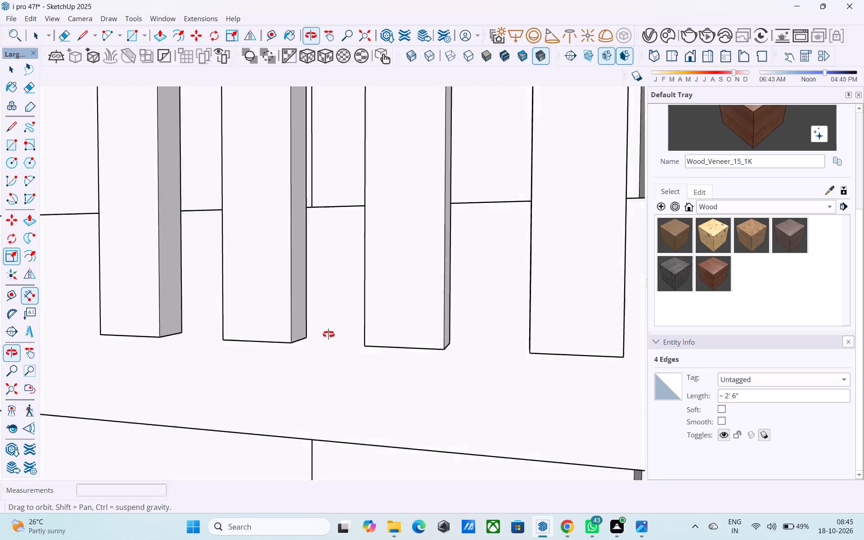
{"action": "middle_click_drag", "start_coordinate": [328, 334], "coordinate": [185, 338]}
{"action": "middle_click_drag", "start_coordinate": [452, 333], "coordinate": [241, 324], "text": "shift"}
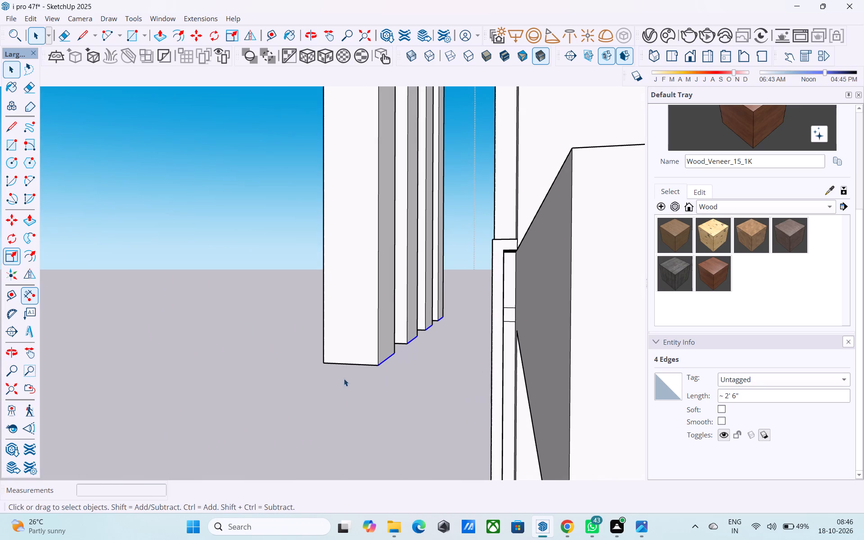
{"action": "key", "text": "m"}
{"action": "scroll", "coordinate": [377, 387], "scroll_direction": "up", "scroll_amount": 2}
{"action": "scroll", "coordinate": [371, 358], "scroll_direction": "down", "scroll_amount": 3}
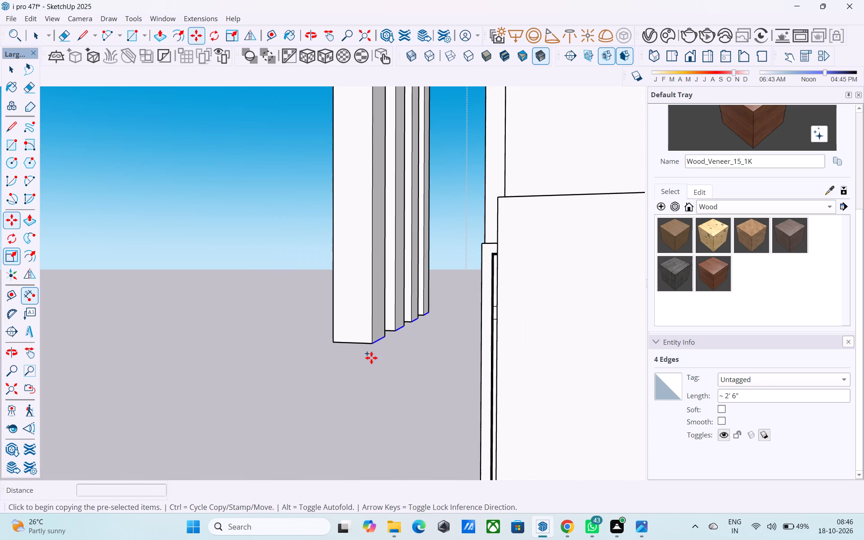
{"action": "left_click", "coordinate": [370, 345]}
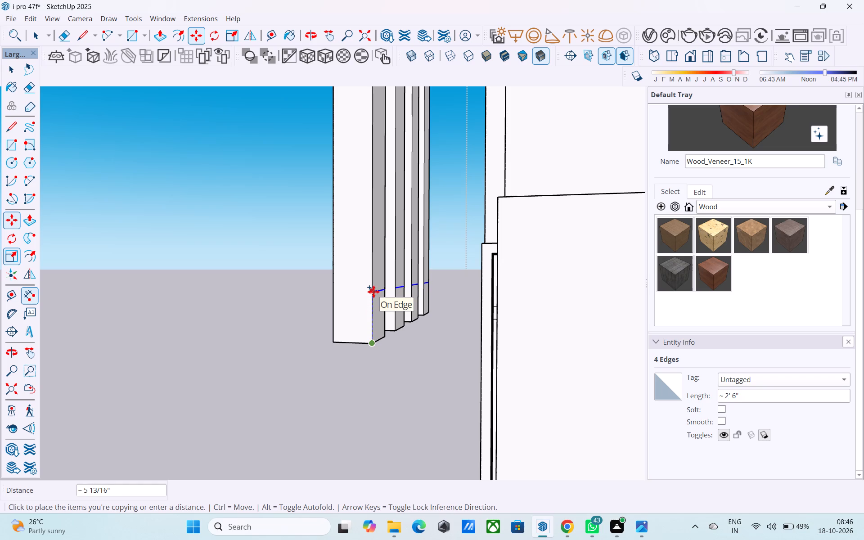
{"action": "type", "text": "4\""}
{"action": "key", "text": "Return"}
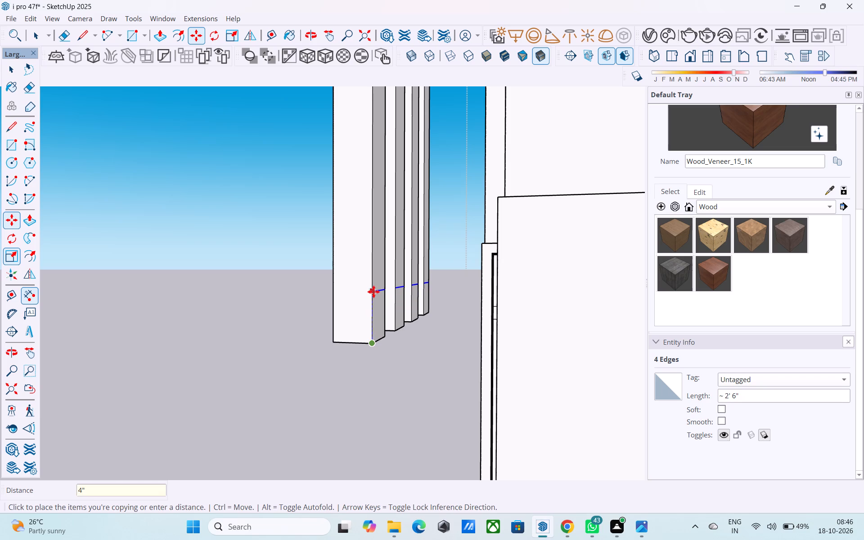
Push/Pull the 4" high bottom strip on one fin's back face inward to the parapet face as a connecting bracket.
{"action": "key", "text": "space"}
{"action": "left_click", "coordinate": [377, 328]}
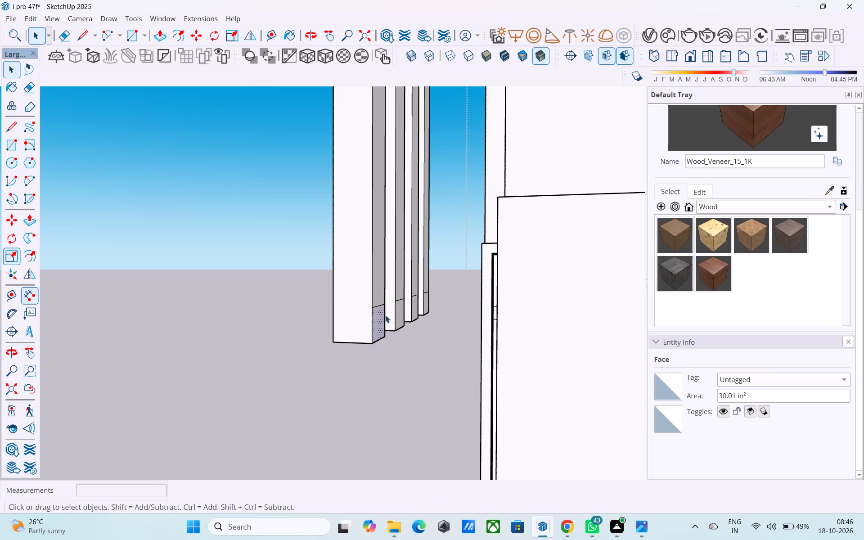
{"action": "scroll", "coordinate": [460, 283], "scroll_direction": "up", "scroll_amount": 3}
{"action": "left_click", "coordinate": [352, 346]}
{"action": "key", "text": "p"}
{"action": "left_click", "coordinate": [352, 346]}
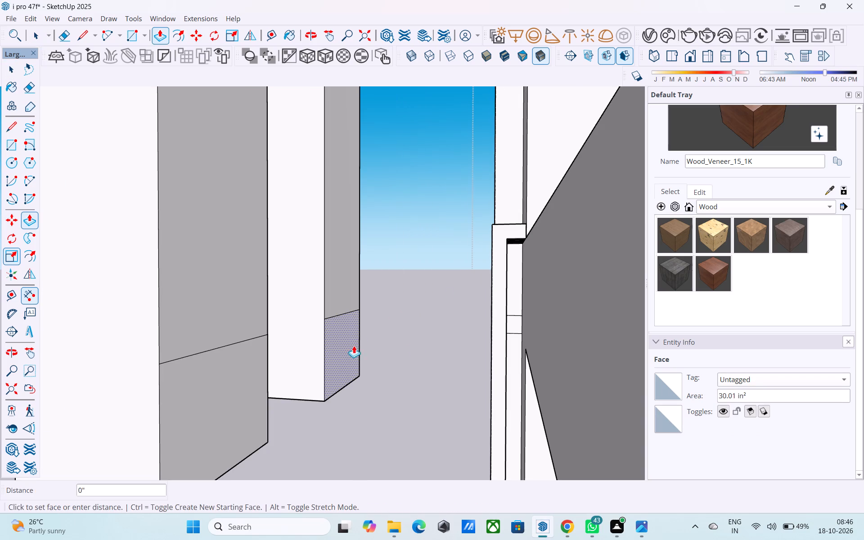
{"action": "left_click", "coordinate": [601, 256]}
{"action": "scroll", "coordinate": [587, 252], "scroll_direction": "down", "scroll_amount": 4}
Repeat the same inward Push/Pull on the 4" bottom strips of the other three fins.
{"action": "key", "text": "space"}
{"action": "left_click", "coordinate": [363, 341]}
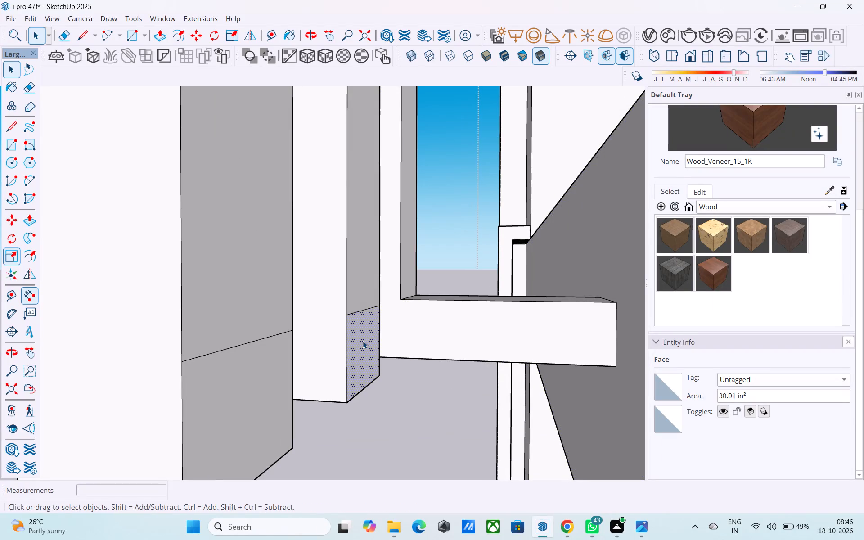
{"action": "key", "text": "p"}
{"action": "double_click", "coordinate": [363, 341]}
{"action": "double_click", "coordinate": [269, 408]}
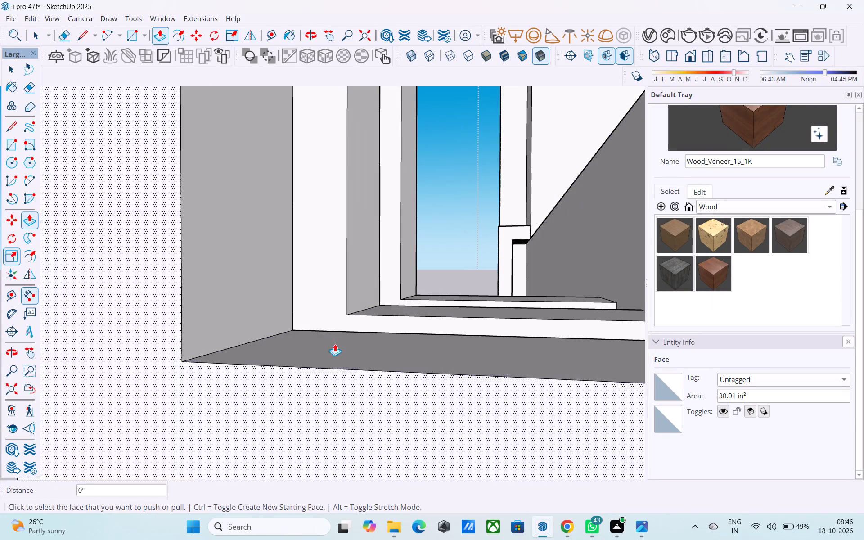
{"action": "scroll", "coordinate": [371, 309], "scroll_direction": "down", "scroll_amount": 5}
{"action": "double_click", "coordinate": [211, 407]}
{"action": "scroll", "coordinate": [214, 406], "scroll_direction": "down", "scroll_amount": 15}
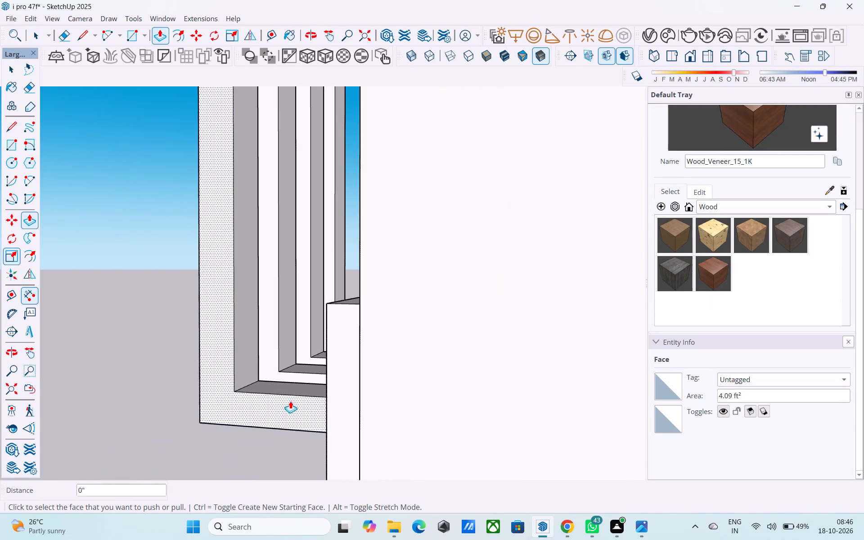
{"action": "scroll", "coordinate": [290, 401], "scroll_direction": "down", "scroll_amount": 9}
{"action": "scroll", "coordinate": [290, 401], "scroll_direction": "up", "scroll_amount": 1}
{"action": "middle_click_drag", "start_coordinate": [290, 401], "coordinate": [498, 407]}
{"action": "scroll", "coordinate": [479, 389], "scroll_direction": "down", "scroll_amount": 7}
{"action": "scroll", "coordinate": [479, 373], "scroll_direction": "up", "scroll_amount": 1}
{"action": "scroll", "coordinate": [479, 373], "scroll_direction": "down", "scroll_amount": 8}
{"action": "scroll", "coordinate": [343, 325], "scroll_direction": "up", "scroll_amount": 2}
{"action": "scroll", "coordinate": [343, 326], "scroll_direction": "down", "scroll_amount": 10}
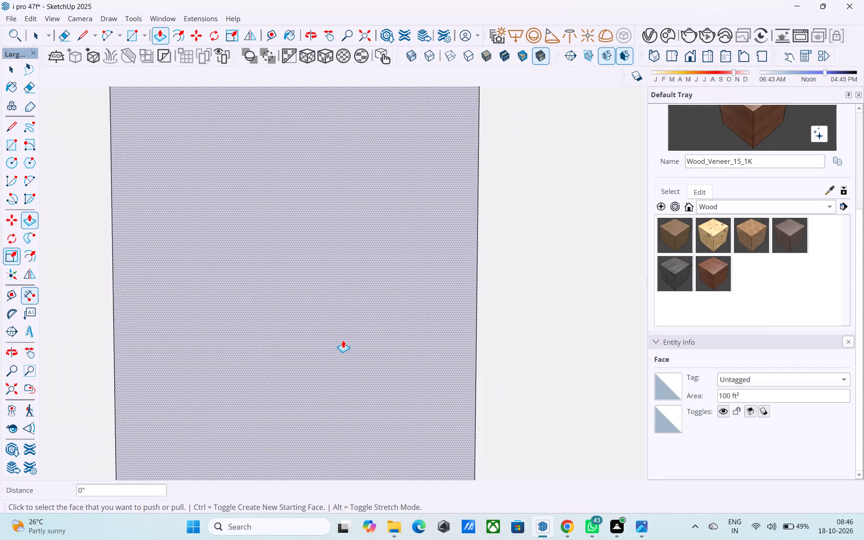
Save the model with the finished fin brackets.
{"action": "scroll", "coordinate": [343, 340], "scroll_direction": "down", "scroll_amount": 10}
{"action": "key", "text": "ctrl+s"}
{"action": "scroll", "coordinate": [346, 344], "scroll_direction": "down", "scroll_amount": 20}
{"action": "scroll", "coordinate": [346, 344], "scroll_direction": "down", "scroll_amount": 2}
{"action": "key", "text": "space"}
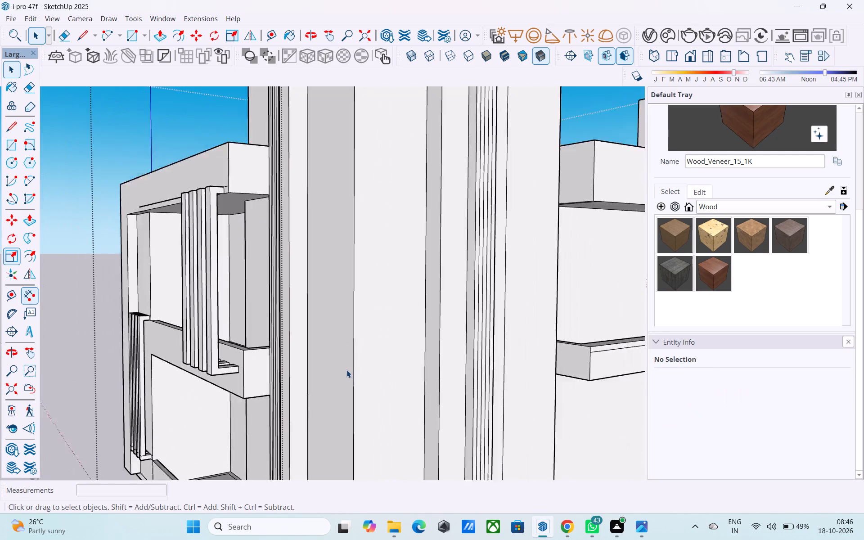
Erase the leftover horizontal and short vertical edges on the top front beam above the upper balcony opening.
{"action": "scroll", "coordinate": [346, 370], "scroll_direction": "down", "scroll_amount": 2}
{"action": "middle_click_drag", "start_coordinate": [346, 379], "coordinate": [445, 398]}
{"action": "scroll", "coordinate": [447, 390], "scroll_direction": "down", "scroll_amount": 5}
{"action": "scroll", "coordinate": [265, 350], "scroll_direction": "down", "scroll_amount": 5}
{"action": "middle_click_drag", "start_coordinate": [384, 400], "coordinate": [463, 391]}
{"action": "scroll", "coordinate": [299, 391], "scroll_direction": "down", "scroll_amount": 2}
{"action": "scroll", "coordinate": [355, 367], "scroll_direction": "up", "scroll_amount": 10}
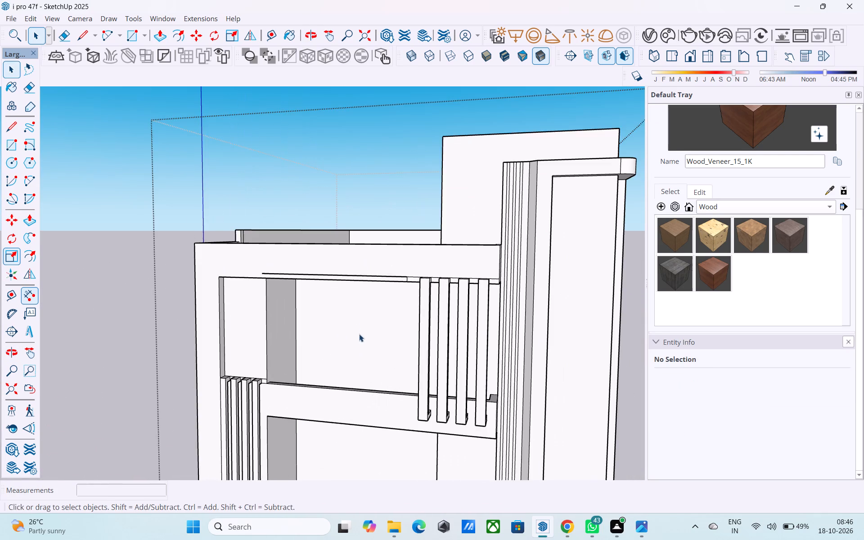
{"action": "middle_click", "coordinate": [359, 334]}
{"action": "scroll", "coordinate": [348, 264], "scroll_direction": "up", "scroll_amount": 5}
{"action": "key", "text": "e"}
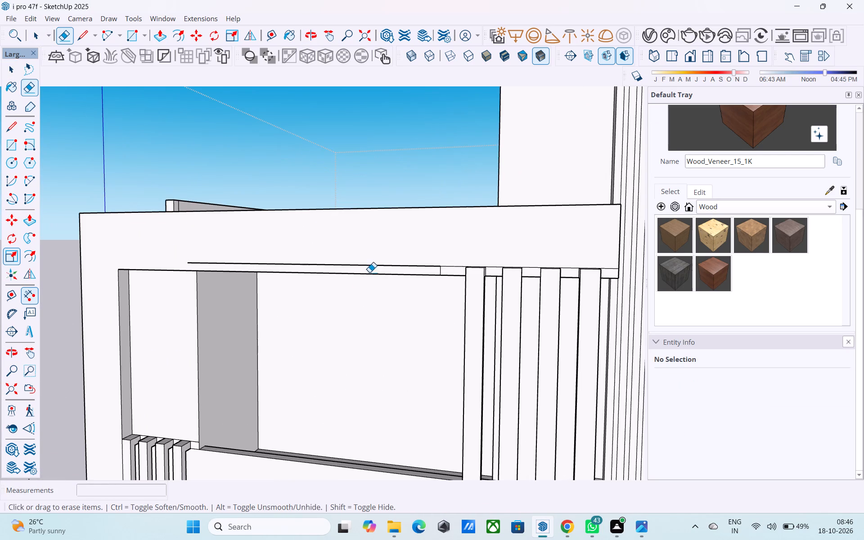
{"action": "left_click_drag", "start_coordinate": [370, 270], "coordinate": [368, 252]}
{"action": "left_click_drag", "start_coordinate": [443, 270], "coordinate": [434, 264]}
{"action": "key", "text": "space"}
Examine the whole building from the front, corner, side and underside to review the facade, fins and corner tower.
{"action": "scroll", "coordinate": [426, 262], "scroll_direction": "down", "scroll_amount": 8}
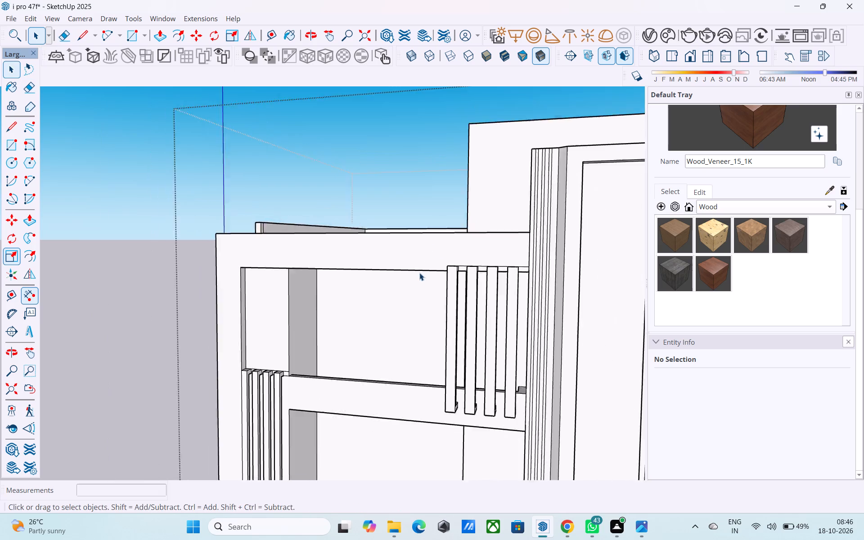
{"action": "scroll", "coordinate": [419, 273], "scroll_direction": "down", "scroll_amount": 1}
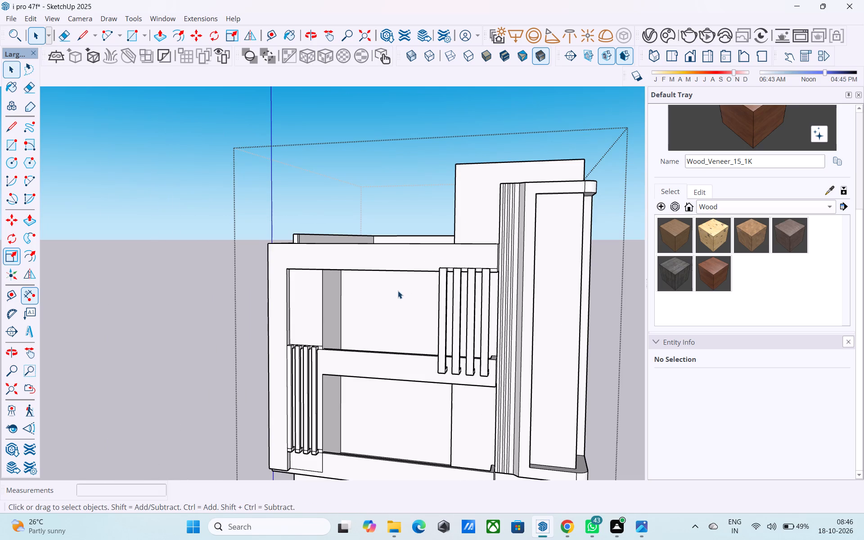
{"action": "scroll", "coordinate": [394, 315], "scroll_direction": "down", "scroll_amount": 4}
{"action": "middle_click_drag", "start_coordinate": [384, 316], "coordinate": [377, 347]}
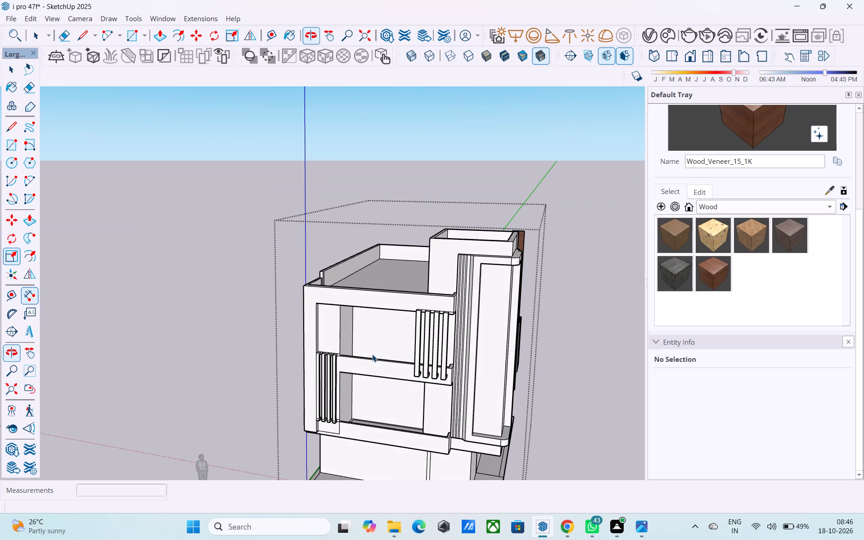
{"action": "scroll", "coordinate": [372, 355], "scroll_direction": "down", "scroll_amount": 2}
{"action": "middle_click_drag", "start_coordinate": [353, 358], "coordinate": [314, 359]}
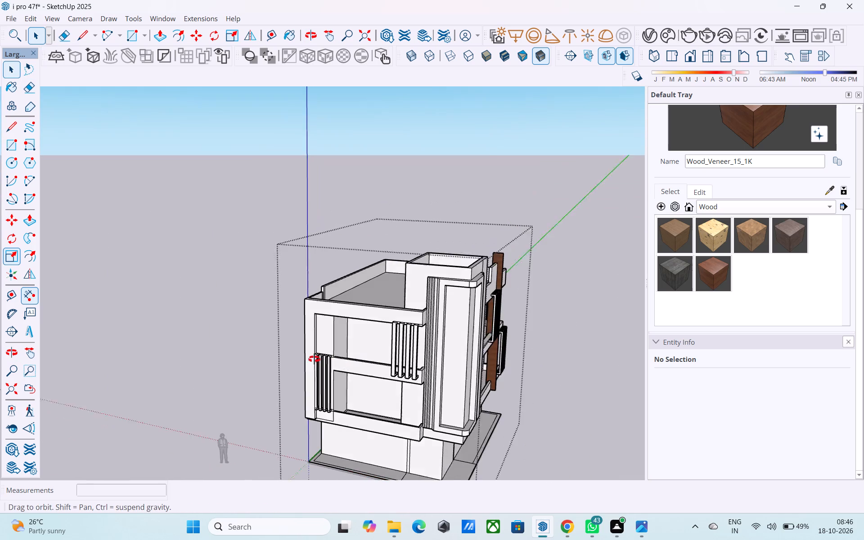
{"action": "middle_click_drag", "start_coordinate": [314, 359], "coordinate": [310, 357]}
{"action": "scroll", "coordinate": [310, 356], "scroll_direction": "up", "scroll_amount": 3}
{"action": "scroll", "coordinate": [226, 373], "scroll_direction": "down", "scroll_amount": 2}
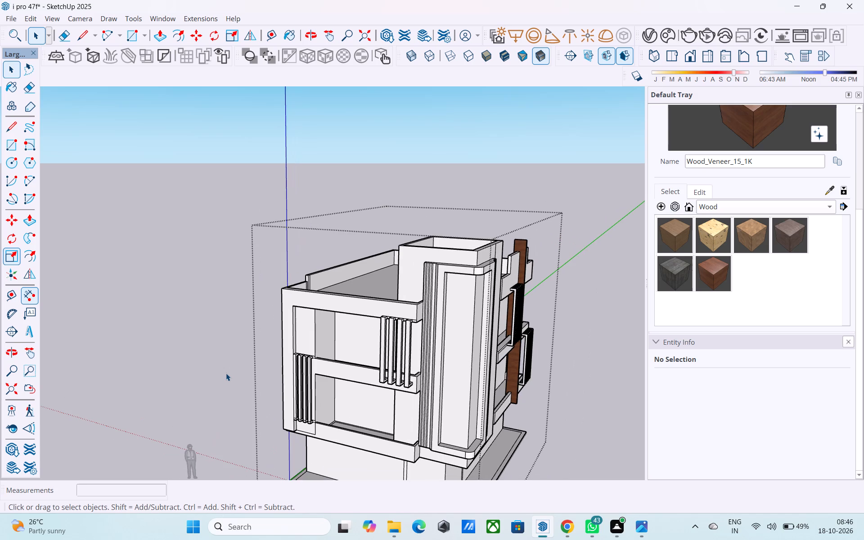
{"action": "scroll", "coordinate": [230, 379], "scroll_direction": "down", "scroll_amount": 1}
{"action": "middle_click_drag", "start_coordinate": [205, 364], "coordinate": [195, 355]}
{"action": "scroll", "coordinate": [216, 346], "scroll_direction": "down", "scroll_amount": 2}
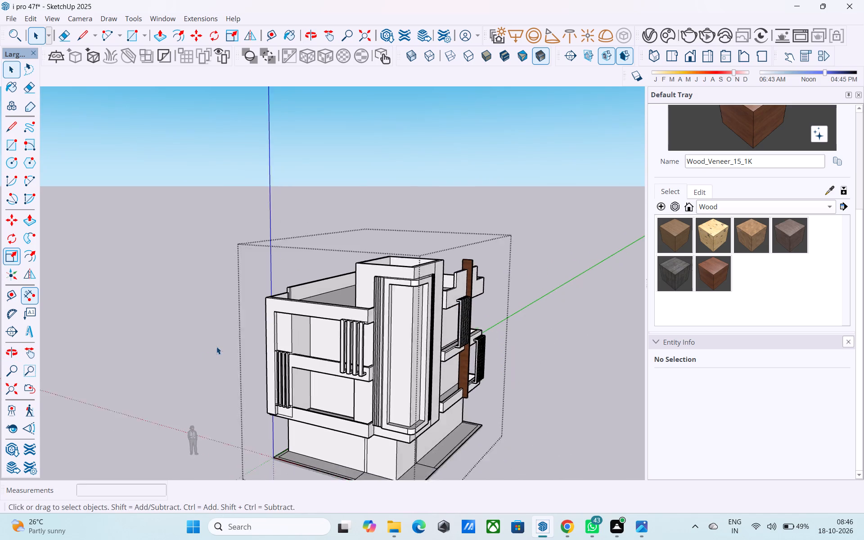
{"action": "scroll", "coordinate": [216, 346], "scroll_direction": "down", "scroll_amount": 2}
{"action": "middle_click_drag", "start_coordinate": [329, 361], "coordinate": [467, 281], "text": "shift"}
{"action": "middle_click_drag", "start_coordinate": [406, 275], "coordinate": [454, 316], "text": "shift"}
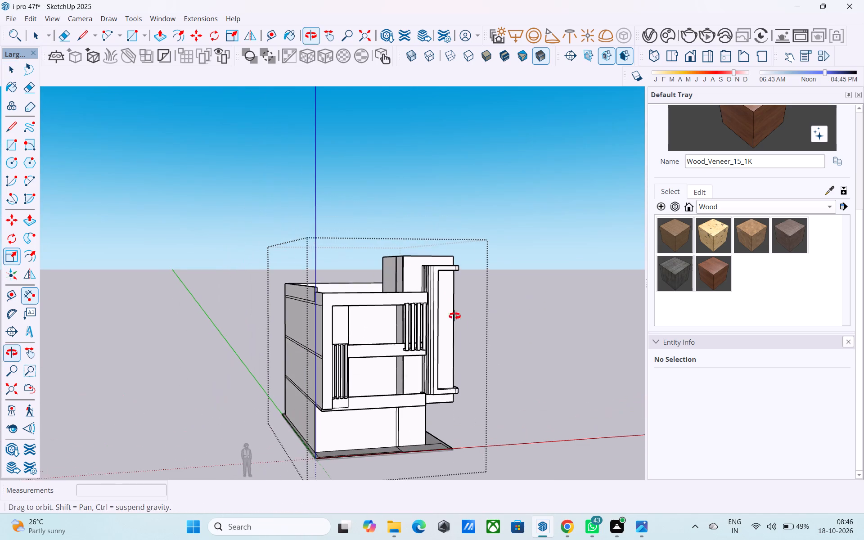
{"action": "middle_click_drag", "start_coordinate": [454, 316], "coordinate": [455, 316], "text": "shift"}
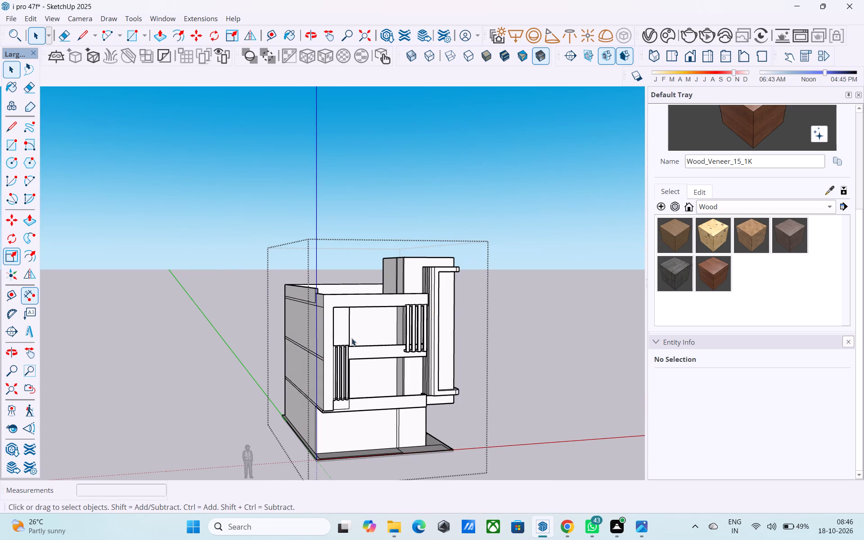
{"action": "middle_click_drag", "start_coordinate": [342, 340], "coordinate": [264, 323]}
{"action": "scroll", "coordinate": [334, 355], "scroll_direction": "up", "scroll_amount": 7}
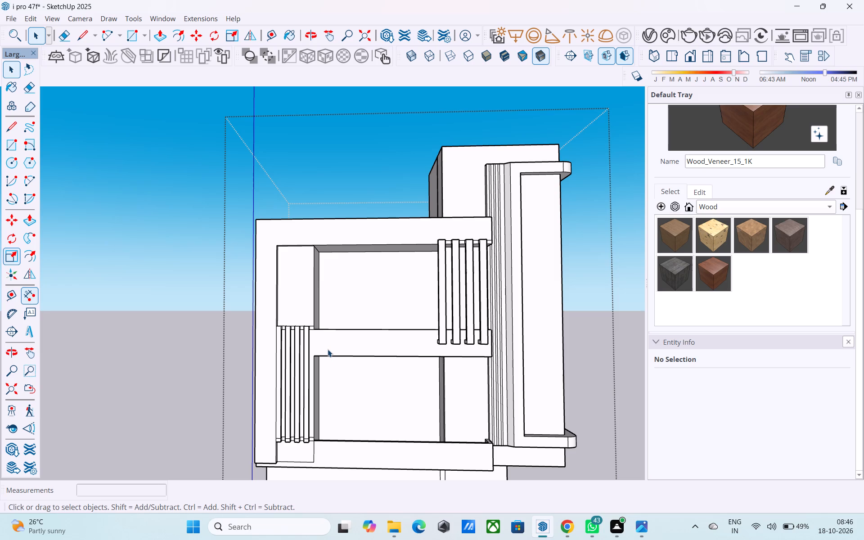
{"action": "middle_click_drag", "start_coordinate": [327, 350], "coordinate": [290, 340]}
{"action": "scroll", "coordinate": [283, 342], "scroll_direction": "down", "scroll_amount": 5}
{"action": "middle_click_drag", "start_coordinate": [364, 378], "coordinate": [285, 369]}
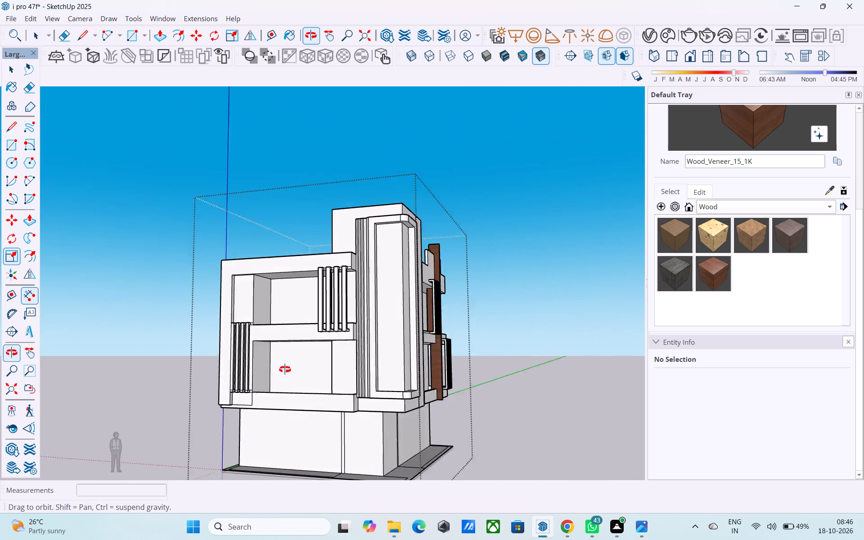
{"action": "middle_click_drag", "start_coordinate": [285, 369], "coordinate": [177, 386]}
{"action": "middle_click_drag", "start_coordinate": [338, 379], "coordinate": [335, 360]}
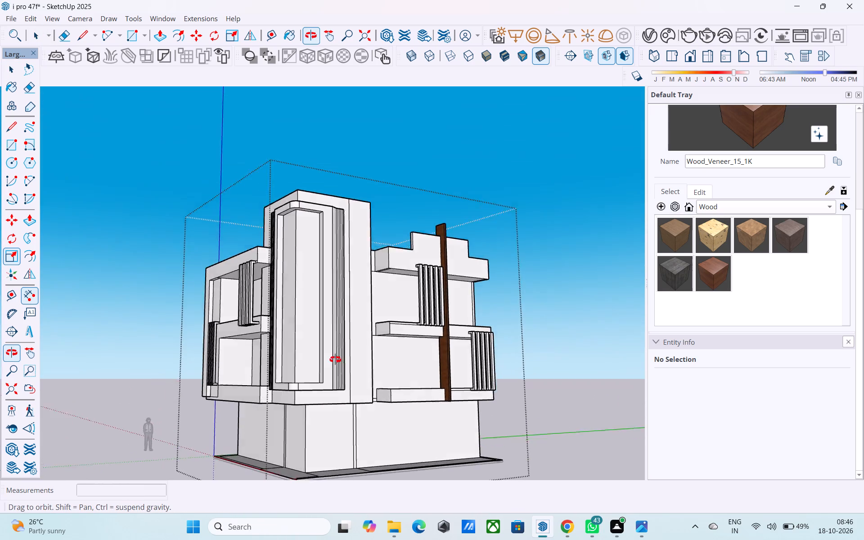
{"action": "middle_click_drag", "start_coordinate": [335, 360], "coordinate": [390, 336]}
{"action": "scroll", "coordinate": [390, 336], "scroll_direction": "up", "scroll_amount": 2}
{"action": "middle_click_drag", "start_coordinate": [390, 336], "coordinate": [260, 392]}
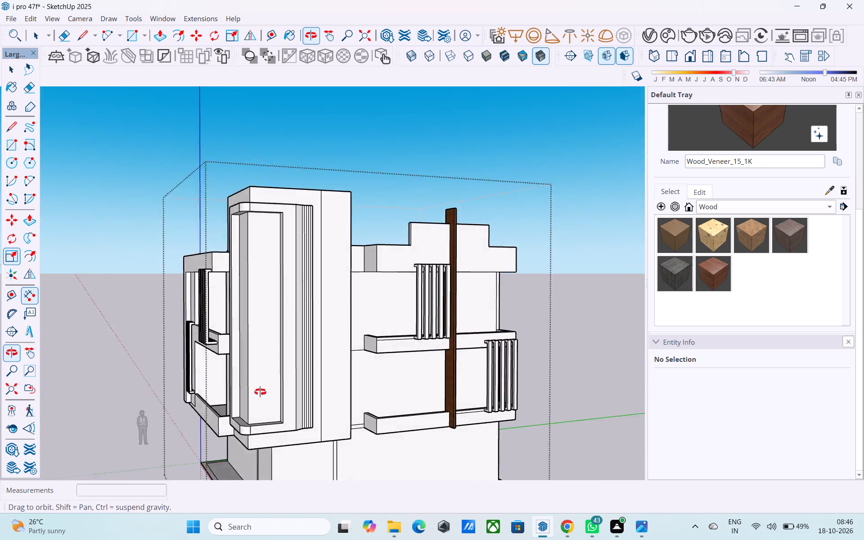
{"action": "middle_click_drag", "start_coordinate": [260, 392], "coordinate": [351, 422]}
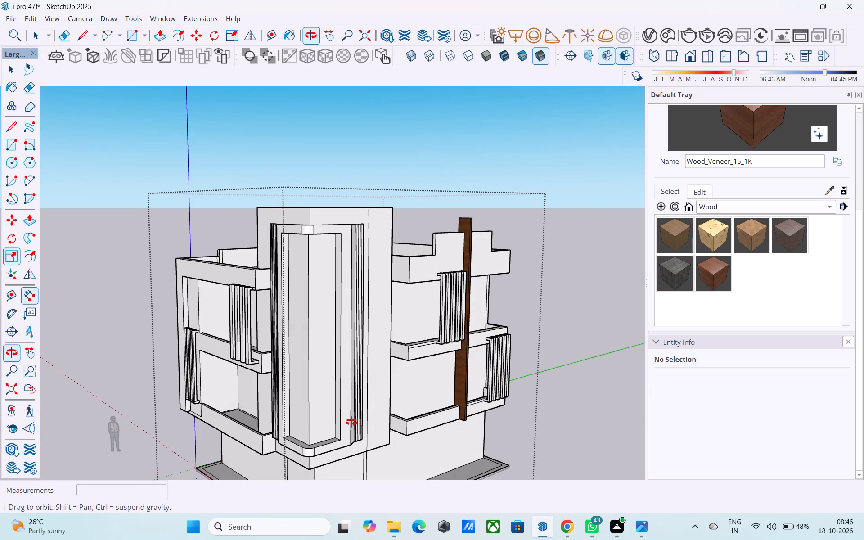
{"action": "middle_click_drag", "start_coordinate": [351, 422], "coordinate": [442, 409]}
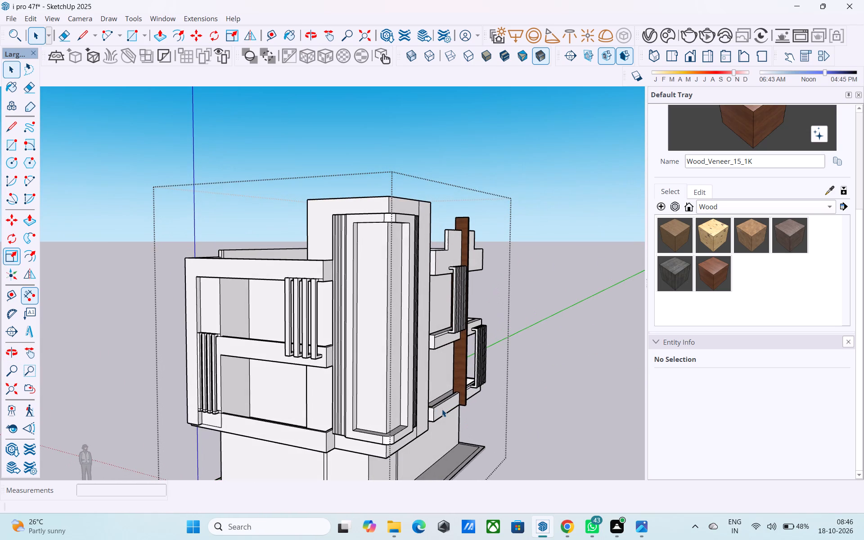
{"action": "middle_click_drag", "start_coordinate": [359, 409], "coordinate": [316, 386]}
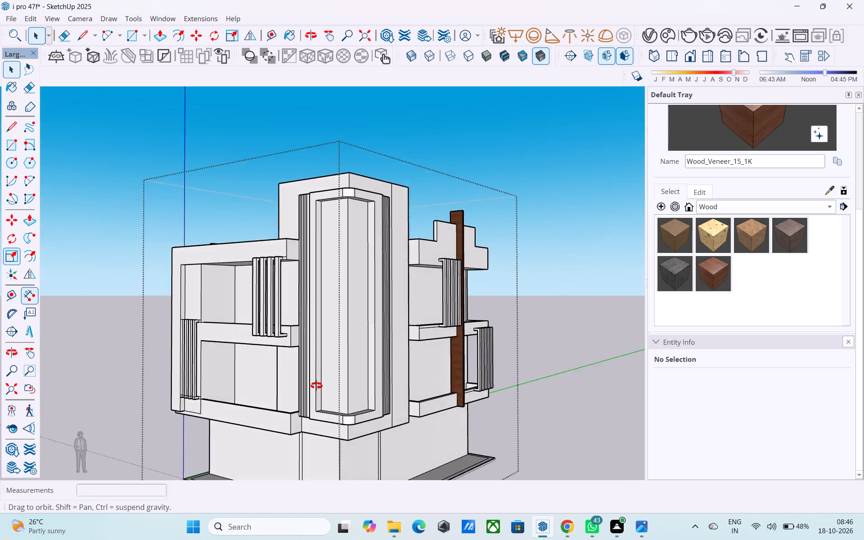
{"action": "middle_click_drag", "start_coordinate": [316, 386], "coordinate": [263, 390]}
{"action": "scroll", "coordinate": [305, 399], "scroll_direction": "down", "scroll_amount": 4}
{"action": "middle_click_drag", "start_coordinate": [317, 391], "coordinate": [327, 369]}
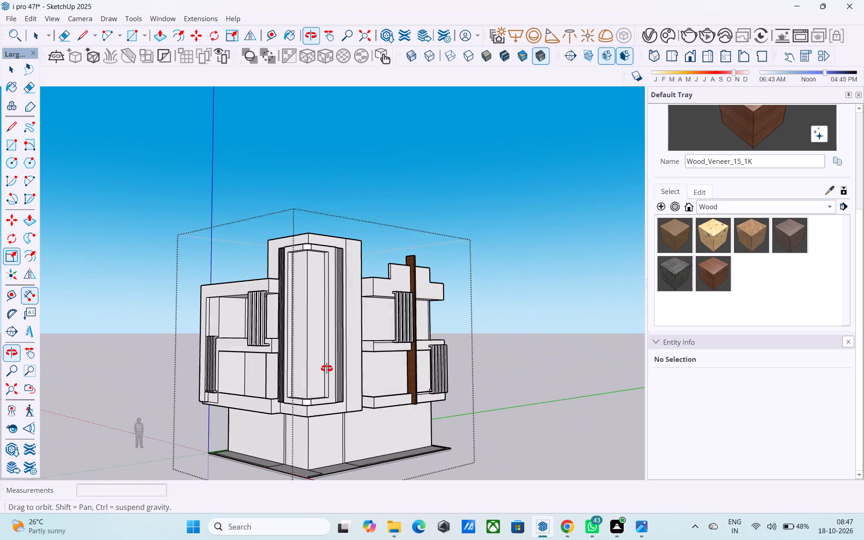
{"action": "middle_click_drag", "start_coordinate": [327, 369], "coordinate": [321, 367]}
{"action": "middle_click_drag", "start_coordinate": [333, 379], "coordinate": [266, 400]}
{"action": "middle_click_drag", "start_coordinate": [369, 398], "coordinate": [256, 399]}
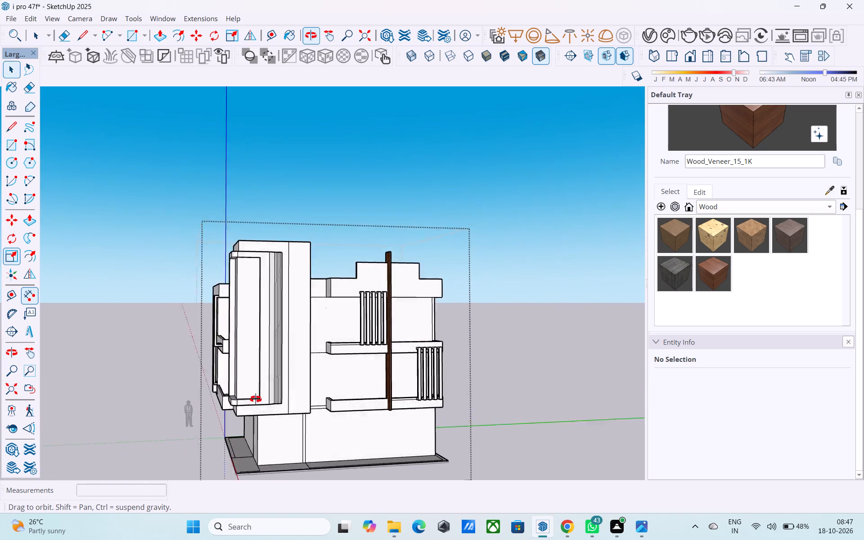
{"action": "middle_click_drag", "start_coordinate": [256, 399], "coordinate": [432, 299]}
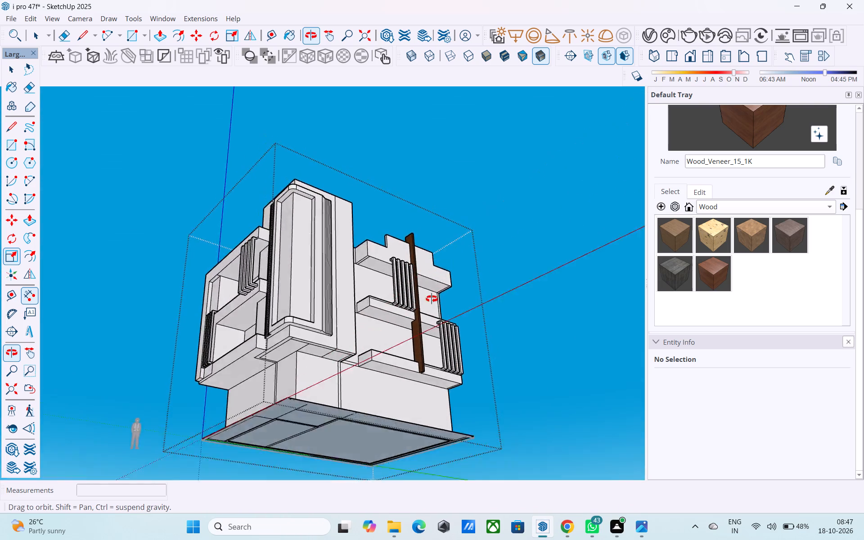
{"action": "middle_click_drag", "start_coordinate": [432, 299], "coordinate": [553, 427]}
{"action": "scroll", "coordinate": [363, 340], "scroll_direction": "up", "scroll_amount": 2}
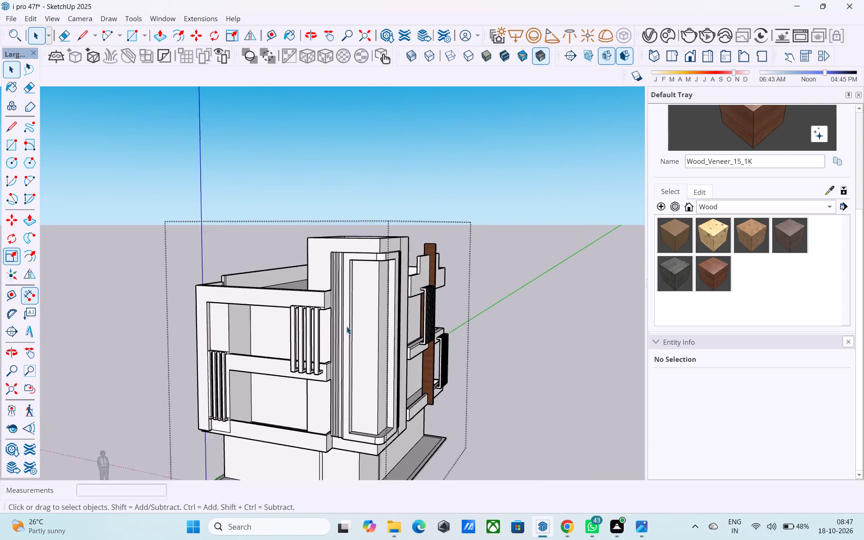
{"action": "scroll", "coordinate": [346, 326], "scroll_direction": "up", "scroll_amount": 2}
{"action": "scroll", "coordinate": [355, 287], "scroll_direction": "up", "scroll_amount": 3}
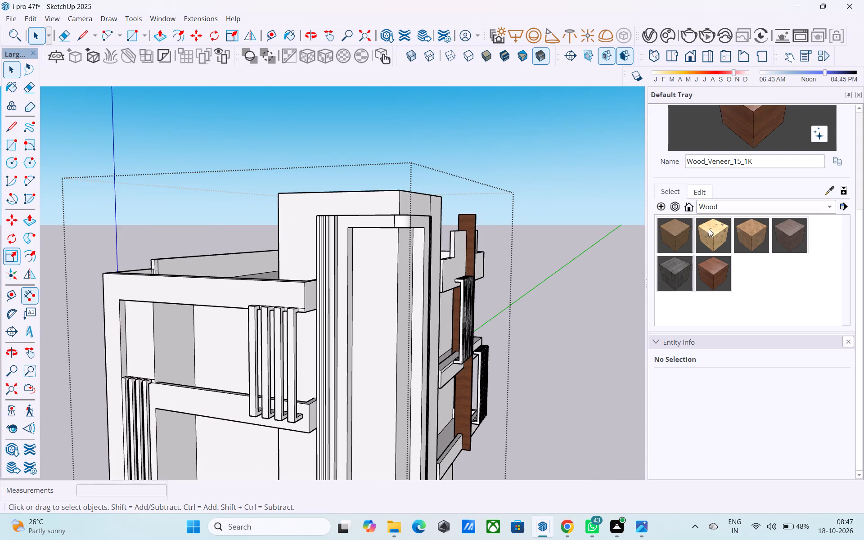
Paint the corner tower's projecting frame, including its rounded top corner and inner side, with M04_Stone_Frost from Solid Colors.
{"action": "left_click", "coordinate": [711, 208]}
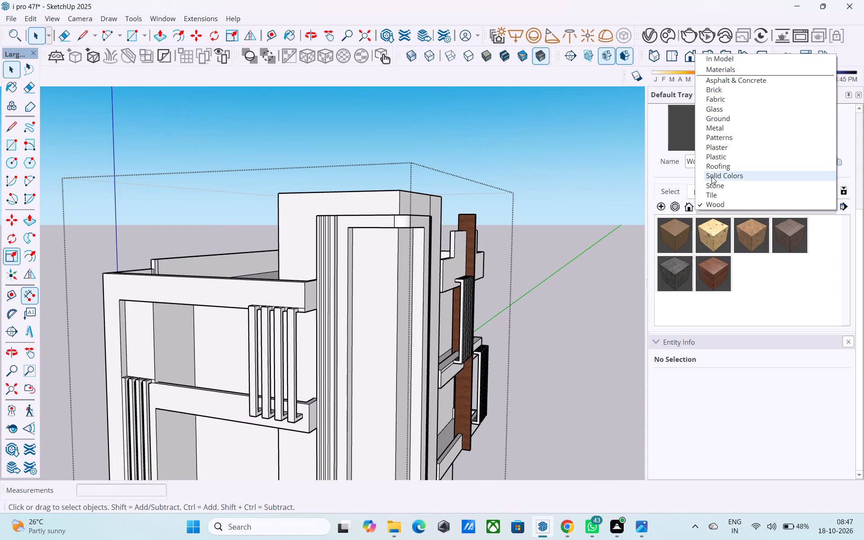
{"action": "left_click", "coordinate": [712, 176]}
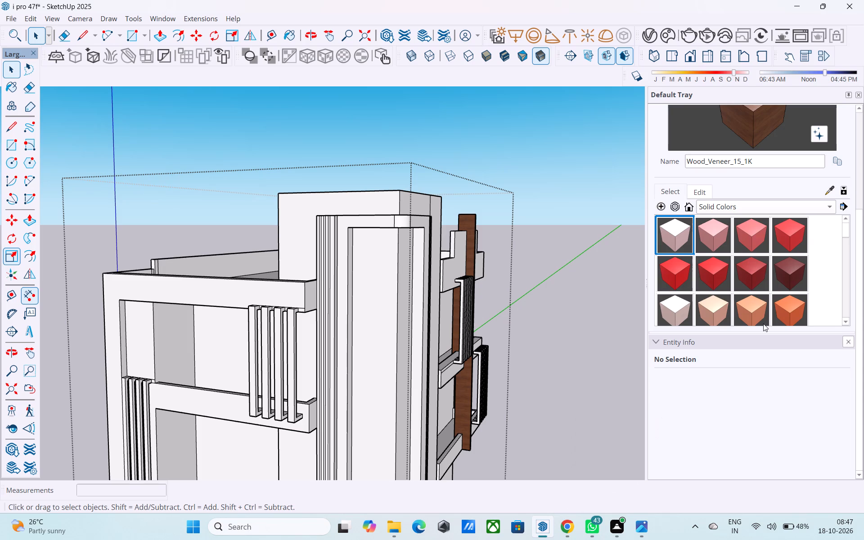
{"action": "scroll", "coordinate": [756, 281], "scroll_direction": "up", "scroll_amount": 5}
{"action": "scroll", "coordinate": [756, 281], "scroll_direction": "down", "scroll_amount": 18}
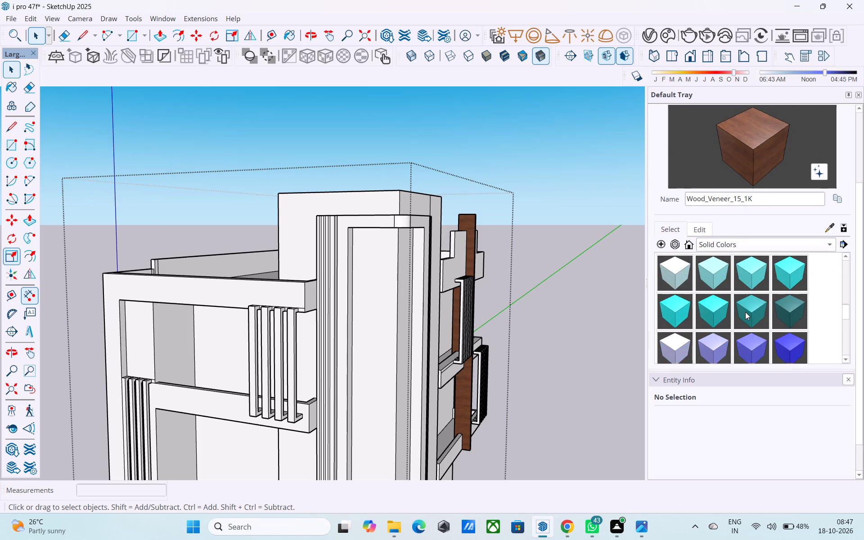
{"action": "scroll", "coordinate": [735, 321], "scroll_direction": "down", "scroll_amount": 10}
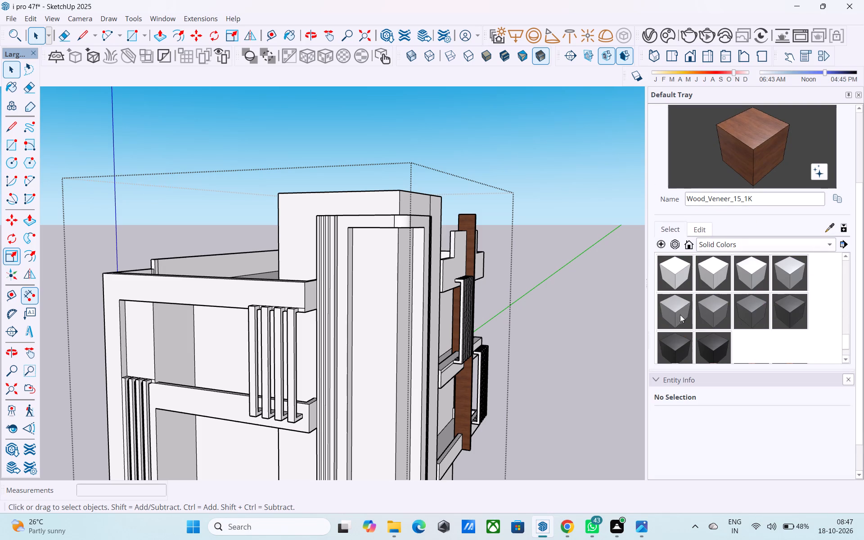
{"action": "left_click", "coordinate": [677, 315]}
{"action": "scroll", "coordinate": [345, 256], "scroll_direction": "up", "scroll_amount": 4}
{"action": "left_click", "coordinate": [345, 256]}
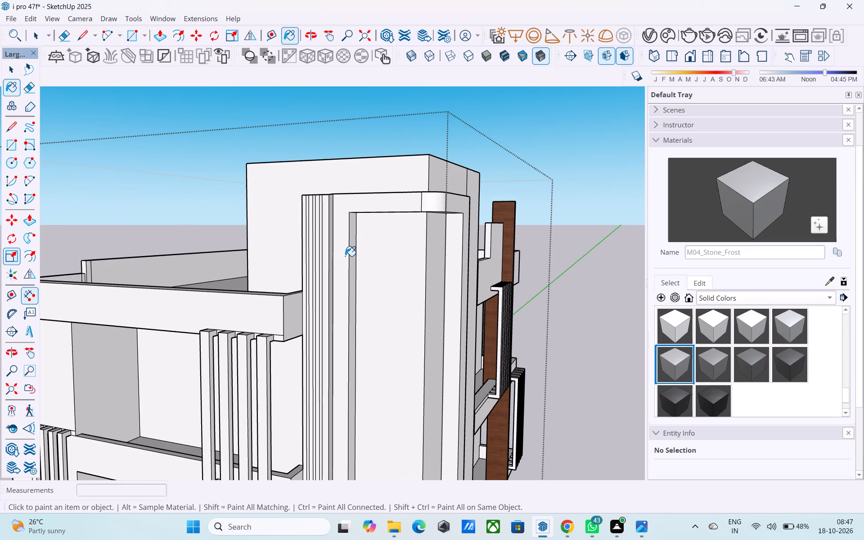
{"action": "left_click", "coordinate": [437, 204]}
{"action": "left_click", "coordinate": [450, 205]}
{"action": "scroll", "coordinate": [397, 193], "scroll_direction": "down", "scroll_amount": 5}
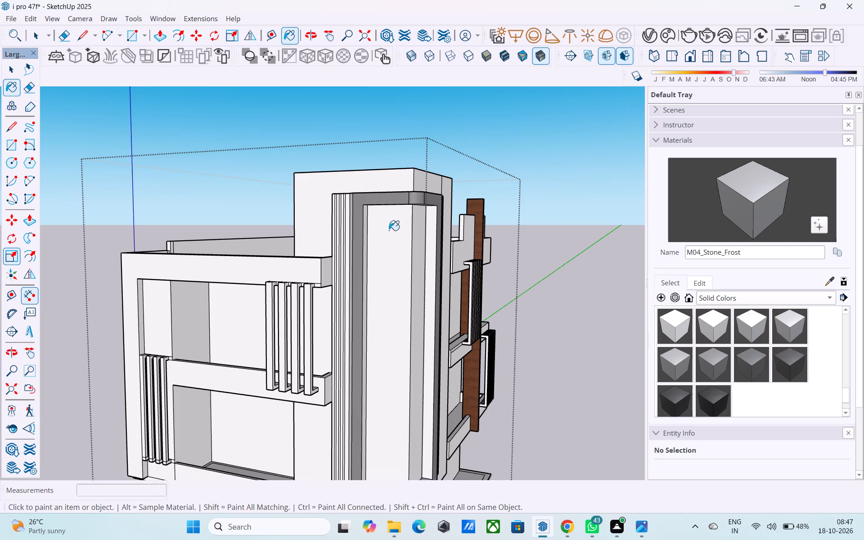
{"action": "scroll", "coordinate": [465, 321], "scroll_direction": "up", "scroll_amount": 3}
{"action": "left_click", "coordinate": [414, 271]}
{"action": "scroll", "coordinate": [421, 274], "scroll_direction": "down", "scroll_amount": 9}
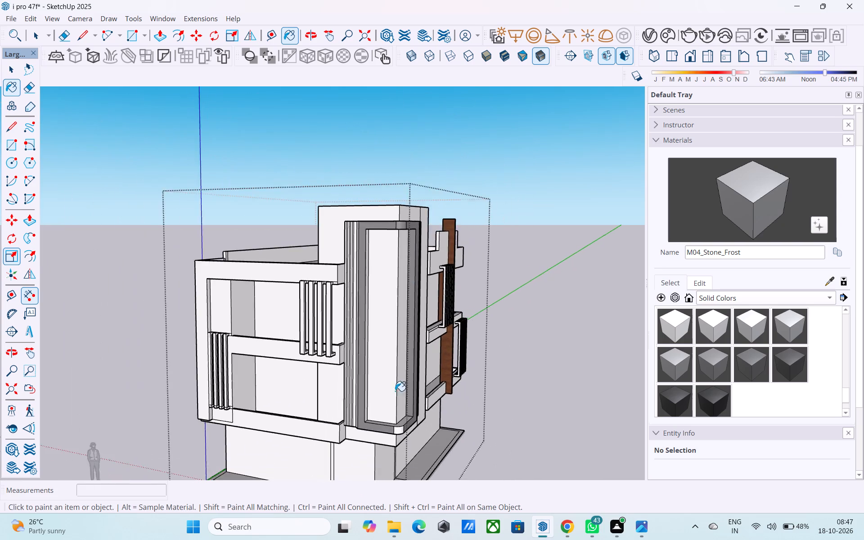
Paint the frame's rounded bottom corner, its top surface and the remaining inner side with the same M04_Stone_Frost.
{"action": "middle_click_drag", "start_coordinate": [388, 394], "coordinate": [347, 396]}
{"action": "scroll", "coordinate": [378, 439], "scroll_direction": "up", "scroll_amount": 5}
{"action": "left_click", "coordinate": [335, 432]}
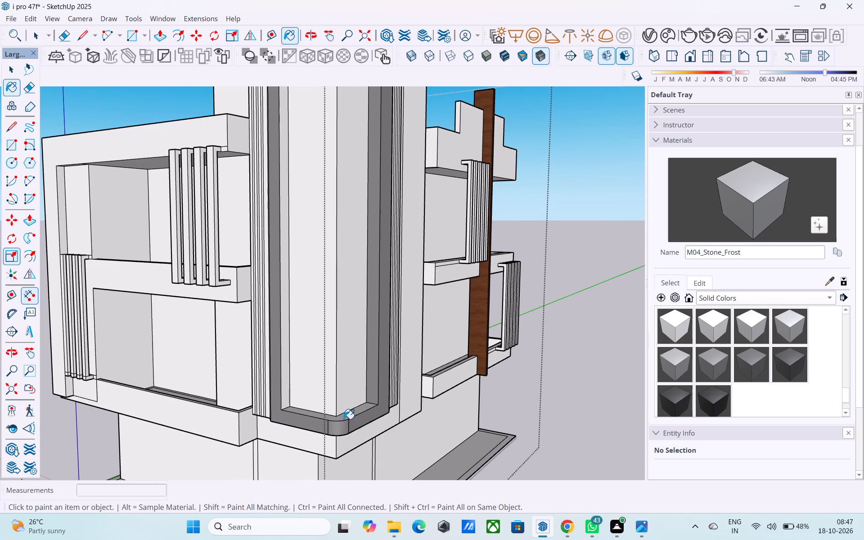
{"action": "left_click", "coordinate": [344, 419]}
{"action": "scroll", "coordinate": [391, 411], "scroll_direction": "down", "scroll_amount": 4}
{"action": "middle_click_drag", "start_coordinate": [396, 437], "coordinate": [365, 439]}
{"action": "scroll", "coordinate": [283, 367], "scroll_direction": "up", "scroll_amount": 6}
{"action": "left_click", "coordinate": [293, 364]}
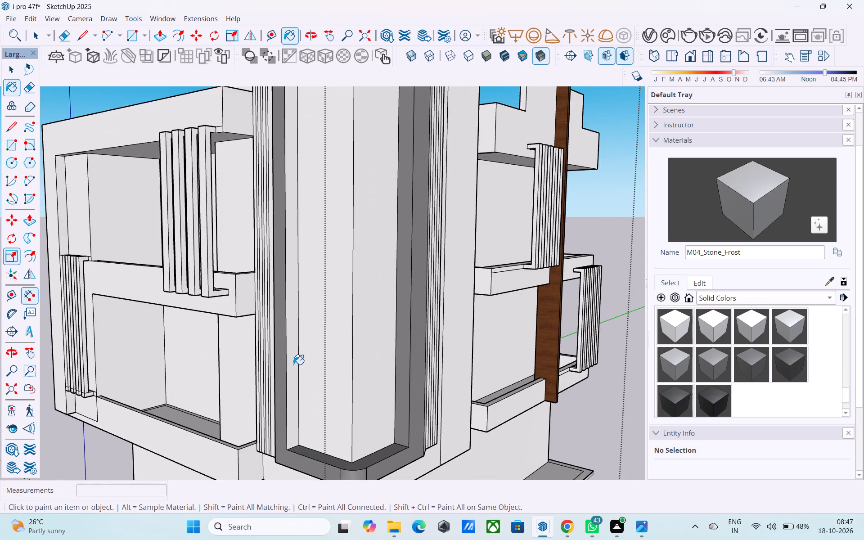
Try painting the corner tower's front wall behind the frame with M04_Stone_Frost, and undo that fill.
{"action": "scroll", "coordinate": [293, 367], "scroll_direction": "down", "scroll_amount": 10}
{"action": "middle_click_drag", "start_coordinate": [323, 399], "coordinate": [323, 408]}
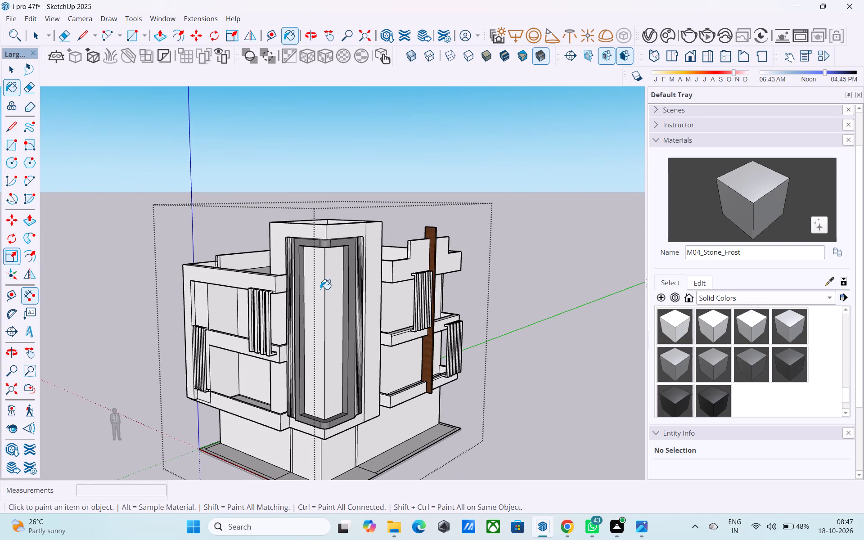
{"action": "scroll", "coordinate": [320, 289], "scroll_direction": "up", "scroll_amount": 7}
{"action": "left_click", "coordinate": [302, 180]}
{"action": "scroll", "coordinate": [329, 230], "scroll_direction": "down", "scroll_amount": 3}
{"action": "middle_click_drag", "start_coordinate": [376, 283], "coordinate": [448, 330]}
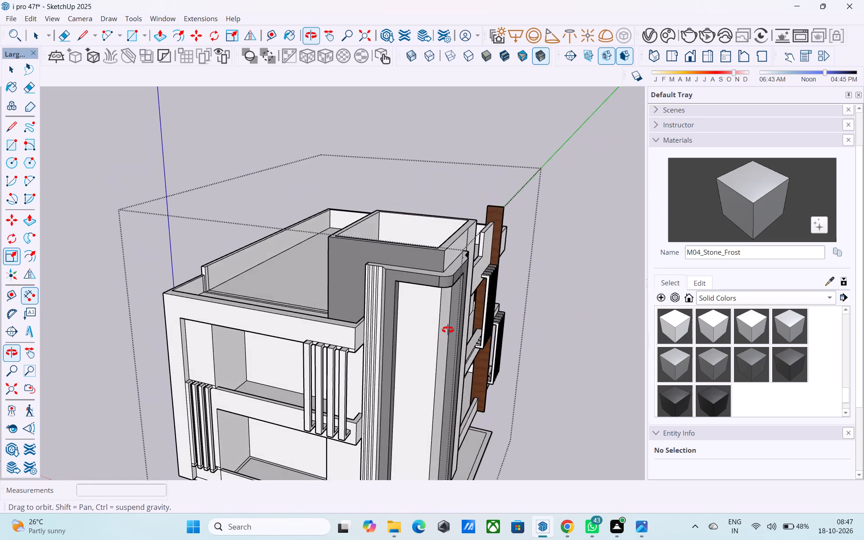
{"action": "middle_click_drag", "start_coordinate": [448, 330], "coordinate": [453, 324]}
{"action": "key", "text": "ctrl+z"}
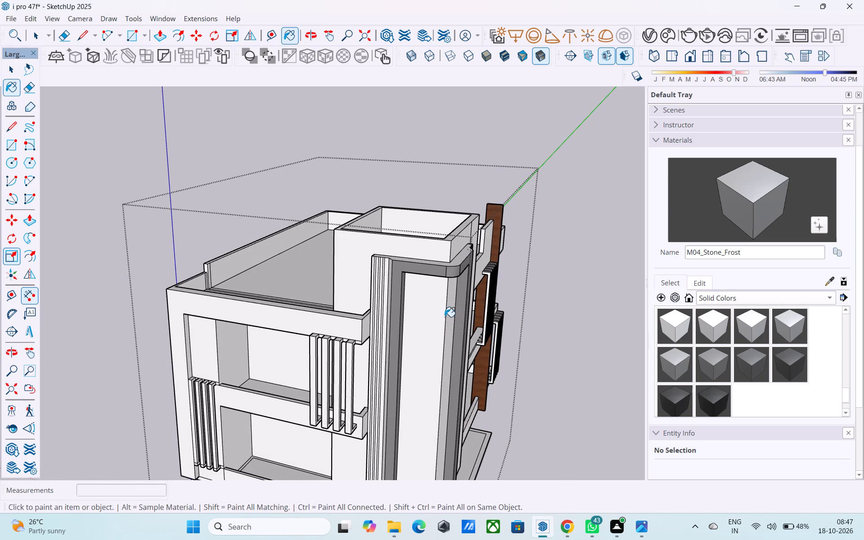
Paint the recess, alternate flutes and top surface along one side of the corner tower's projecting frame with M04_Stone_Frost.
{"action": "scroll", "coordinate": [413, 289], "scroll_direction": "up", "scroll_amount": 15}
{"action": "left_click", "coordinate": [349, 252]}
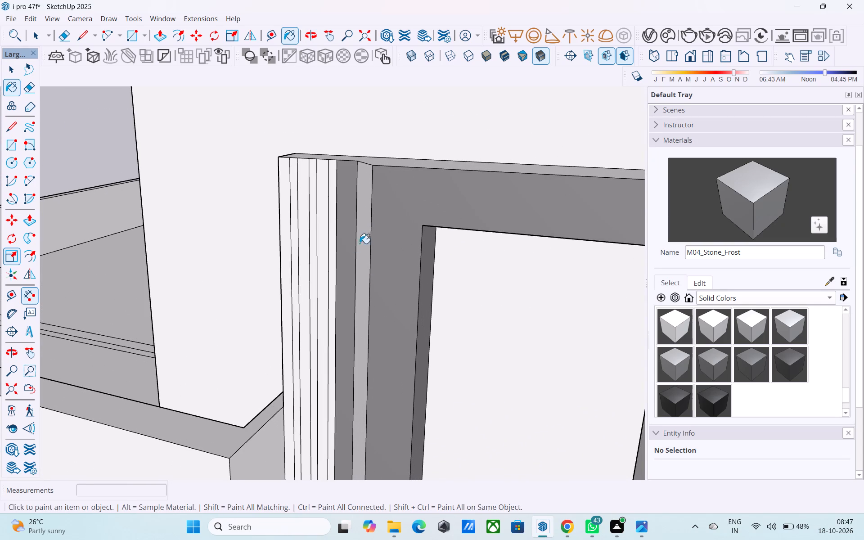
{"action": "left_click", "coordinate": [364, 238]}
{"action": "left_click", "coordinate": [320, 203]}
{"action": "left_click", "coordinate": [306, 194]}
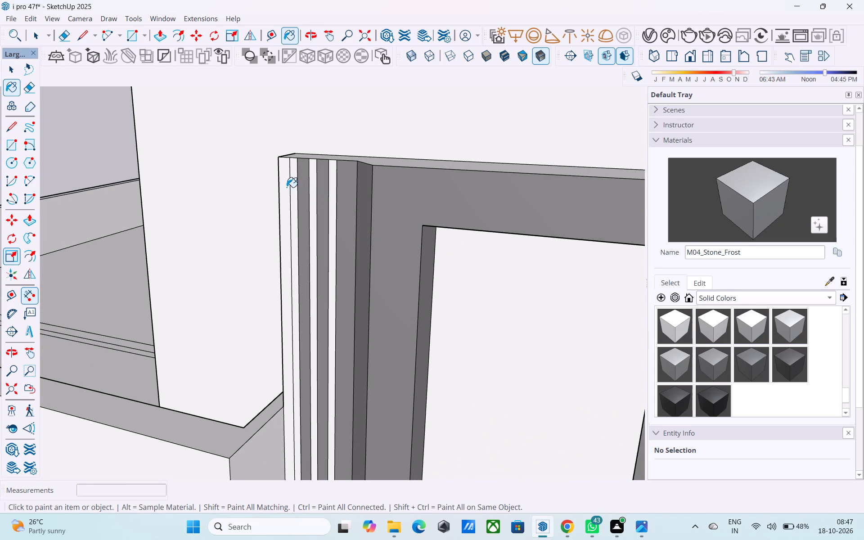
{"action": "left_click", "coordinate": [287, 187]}
{"action": "scroll", "coordinate": [302, 239], "scroll_direction": "down", "scroll_amount": 1}
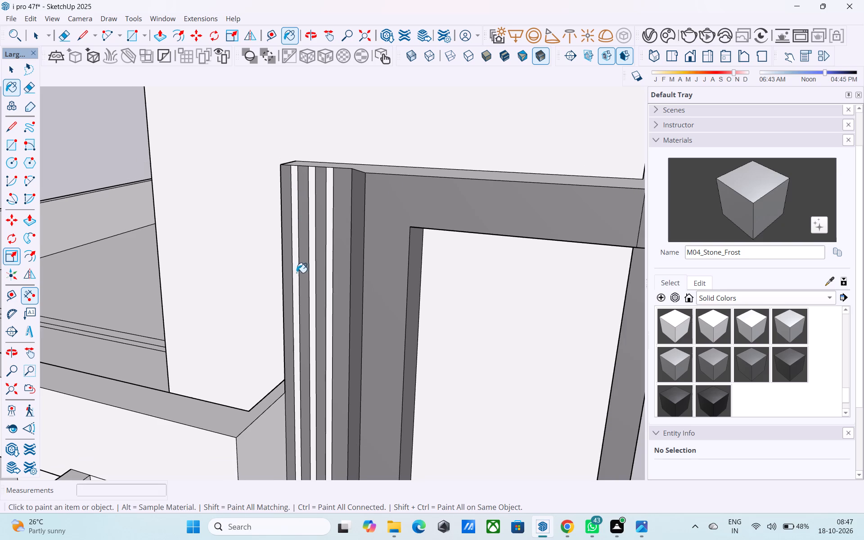
{"action": "middle_click_drag", "start_coordinate": [366, 230], "coordinate": [306, 272]}
{"action": "left_click", "coordinate": [381, 176]}
{"action": "scroll", "coordinate": [249, 205], "scroll_direction": "down", "scroll_amount": 2}
{"action": "scroll", "coordinate": [247, 206], "scroll_direction": "up", "scroll_amount": 1}
{"action": "scroll", "coordinate": [247, 207], "scroll_direction": "down", "scroll_amount": 6}
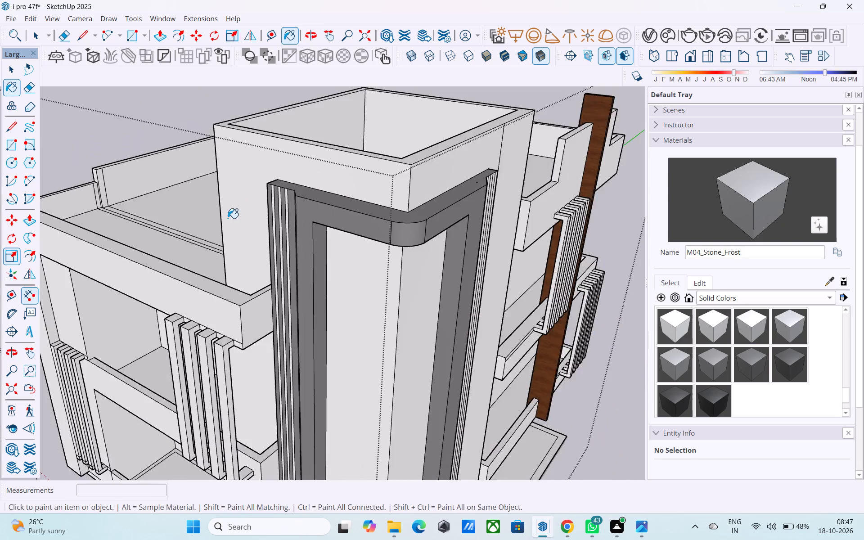
Paint alternate flutes of the vertical strip along the frame's edge on the tower's other face with M04_Stone_Frost.
{"action": "scroll", "coordinate": [228, 218], "scroll_direction": "down", "scroll_amount": 2}
{"action": "middle_click_drag", "start_coordinate": [391, 313], "coordinate": [270, 295]}
{"action": "scroll", "coordinate": [532, 212], "scroll_direction": "up", "scroll_amount": 3}
{"action": "middle_click_drag", "start_coordinate": [432, 214], "coordinate": [397, 209]}
{"action": "left_click", "coordinate": [406, 211]}
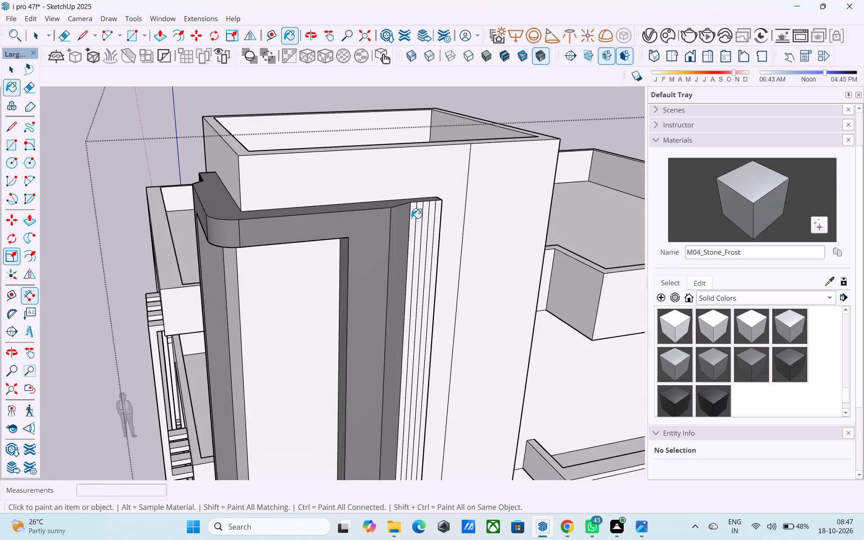
{"action": "scroll", "coordinate": [414, 219], "scroll_direction": "up", "scroll_amount": 7}
{"action": "left_click", "coordinate": [415, 217]}
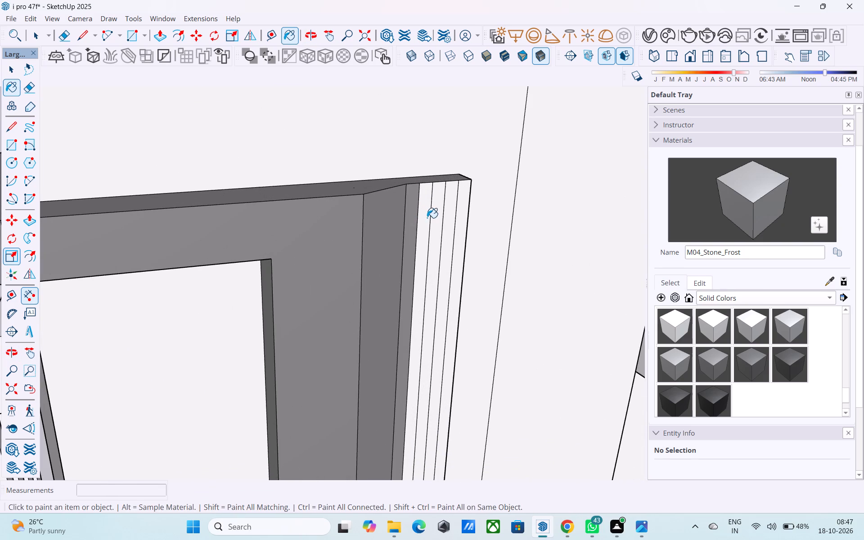
{"action": "scroll", "coordinate": [428, 218], "scroll_direction": "down", "scroll_amount": 9}
{"action": "middle_click_drag", "start_coordinate": [420, 274], "coordinate": [336, 286]}
{"action": "scroll", "coordinate": [342, 286], "scroll_direction": "up", "scroll_amount": 3}
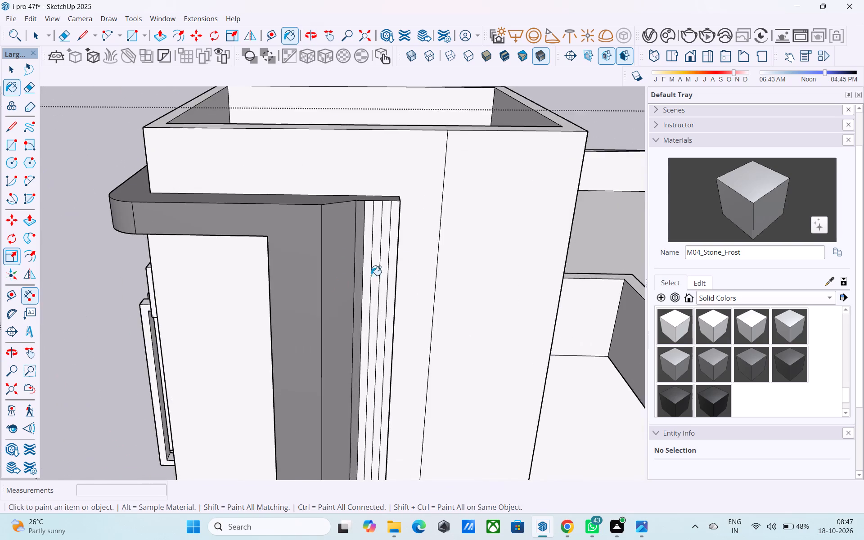
{"action": "scroll", "coordinate": [371, 275], "scroll_direction": "up", "scroll_amount": 3}
{"action": "left_click", "coordinate": [391, 238]}
{"action": "scroll", "coordinate": [392, 239], "scroll_direction": "down", "scroll_amount": 20}
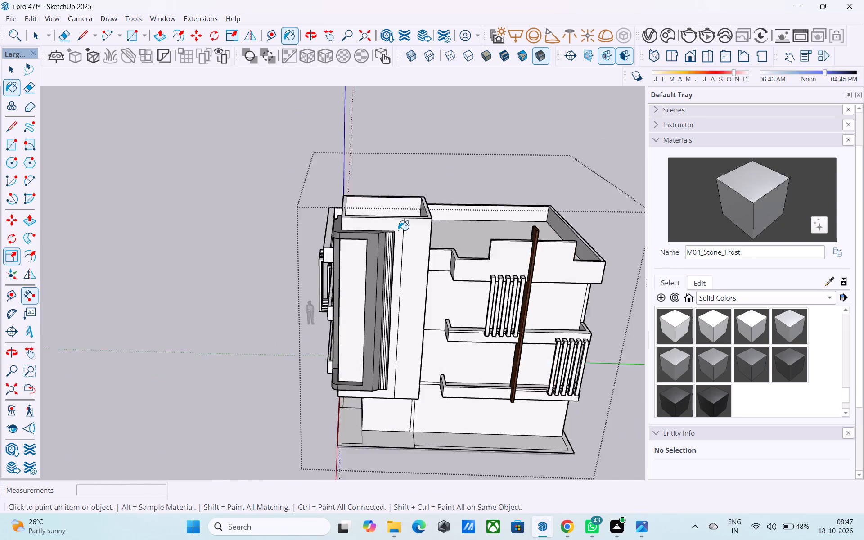
Paint the tower's side wall face that borders the projecting frame and runs below it with M04_Stone_Frost.
{"action": "scroll", "coordinate": [398, 230], "scroll_direction": "down", "scroll_amount": 6}
{"action": "middle_click_drag", "start_coordinate": [358, 346], "coordinate": [457, 321]}
{"action": "scroll", "coordinate": [452, 327], "scroll_direction": "up", "scroll_amount": 13}
{"action": "left_click", "coordinate": [353, 302]}
{"action": "middle_click_drag", "start_coordinate": [355, 302], "coordinate": [362, 303]}
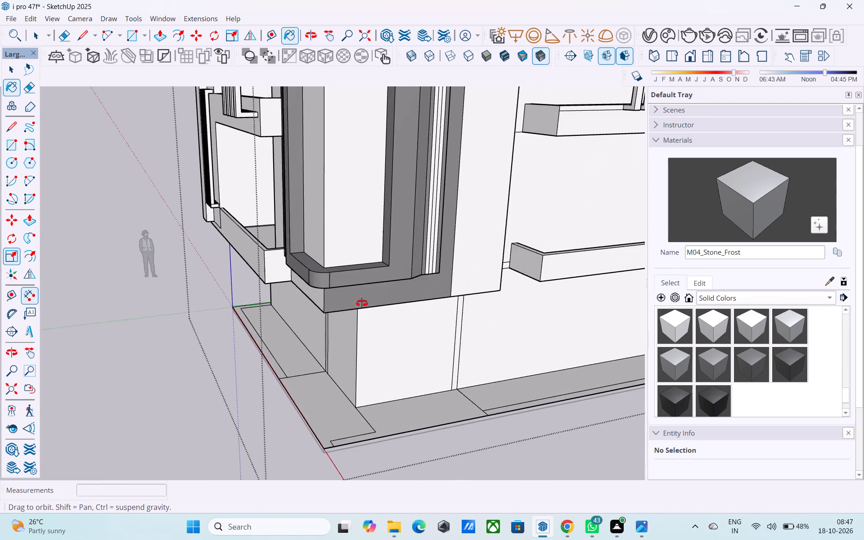
{"action": "middle_click_drag", "start_coordinate": [362, 303], "coordinate": [407, 311]}
{"action": "scroll", "coordinate": [407, 311], "scroll_direction": "up", "scroll_amount": 1}
{"action": "left_click", "coordinate": [391, 305]}
{"action": "scroll", "coordinate": [394, 311], "scroll_direction": "down", "scroll_amount": 3}
Pick Carpet_04_1K from the Fabric materials and paint the front facade's top parapet band and vertical side band.
{"action": "middle_click_drag", "start_coordinate": [396, 314], "coordinate": [277, 333]}
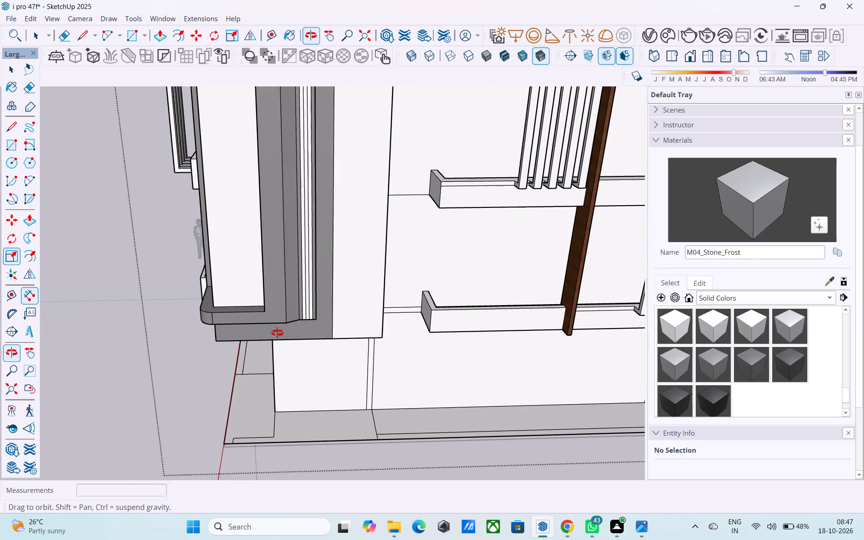
{"action": "middle_click_drag", "start_coordinate": [277, 333], "coordinate": [310, 383]}
{"action": "scroll", "coordinate": [311, 388], "scroll_direction": "down", "scroll_amount": 8}
{"action": "middle_click_drag", "start_coordinate": [317, 391], "coordinate": [472, 314]}
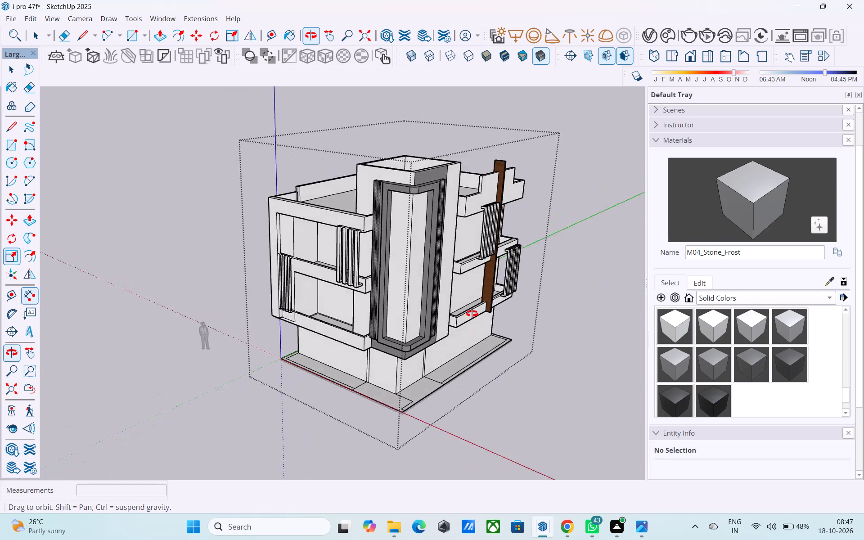
{"action": "middle_click_drag", "start_coordinate": [472, 314], "coordinate": [495, 357]}
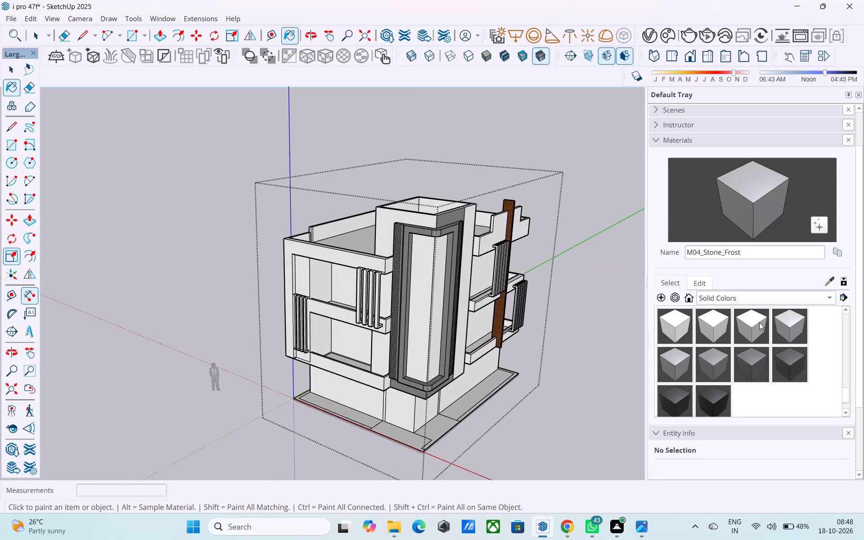
{"action": "left_click", "coordinate": [751, 303]}
{"action": "left_click", "coordinate": [747, 218]}
{"action": "left_click", "coordinate": [720, 315]}
{"action": "scroll", "coordinate": [346, 264], "scroll_direction": "up", "scroll_amount": 7}
{"action": "left_click", "coordinate": [288, 240]}
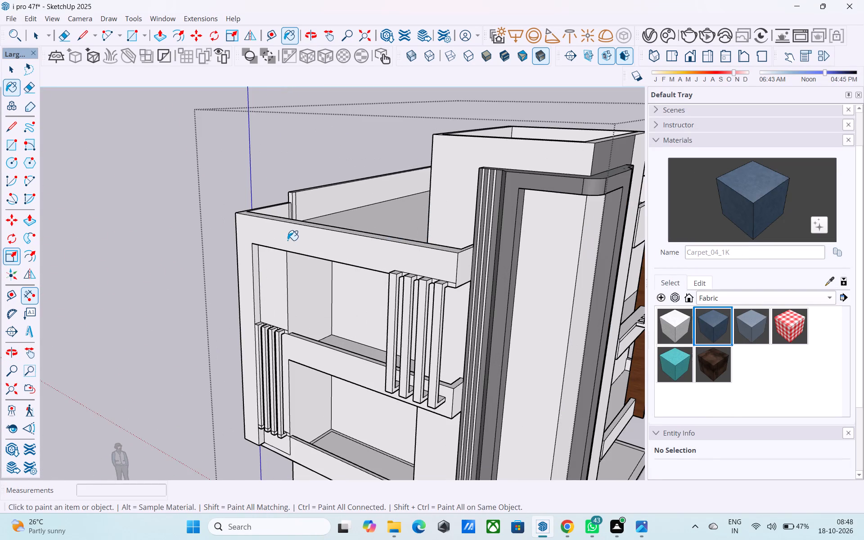
Examine the building from the tower corner round to the side elevation, and leave the Paint Bucket.
{"action": "scroll", "coordinate": [297, 258], "scroll_direction": "down", "scroll_amount": 4}
{"action": "middle_click_drag", "start_coordinate": [299, 266], "coordinate": [228, 282]}
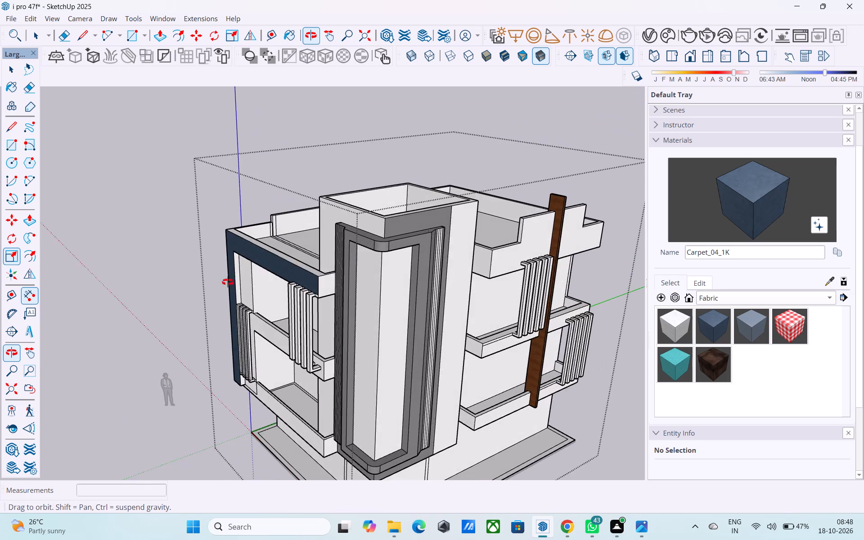
{"action": "middle_click_drag", "start_coordinate": [228, 282], "coordinate": [190, 275]}
{"action": "scroll", "coordinate": [274, 315], "scroll_direction": "down", "scroll_amount": 1}
{"action": "middle_click_drag", "start_coordinate": [254, 313], "coordinate": [145, 314]}
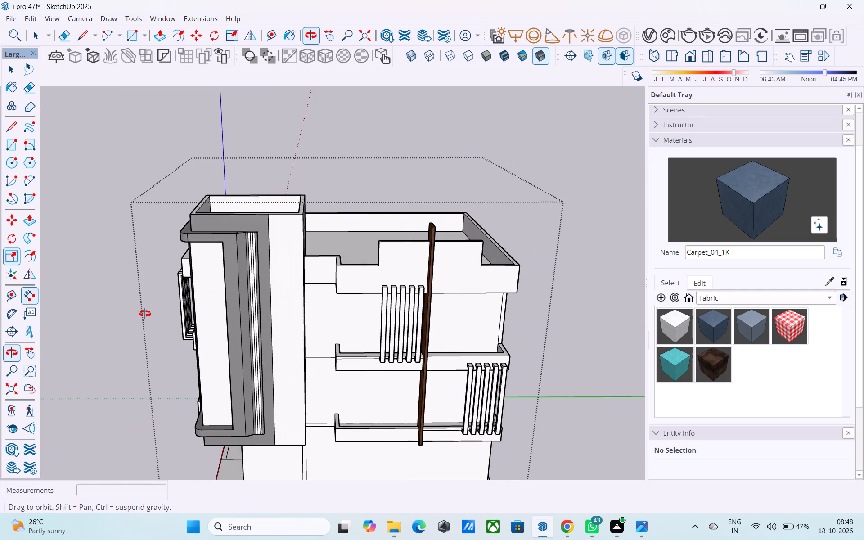
{"action": "middle_click_drag", "start_coordinate": [145, 314], "coordinate": [145, 315]}
{"action": "middle_click_drag", "start_coordinate": [150, 317], "coordinate": [173, 323]}
{"action": "key", "text": "space"}
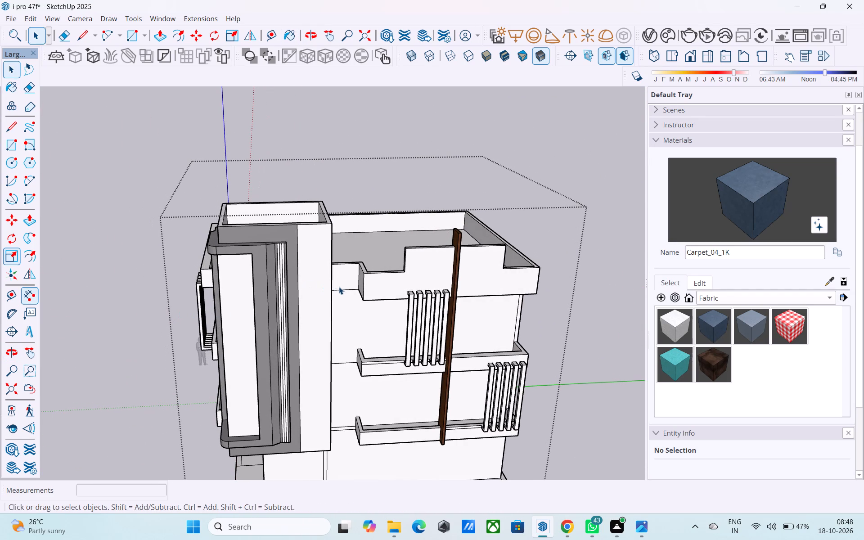
Draw two lines across the roof parapet's top near the tower to mark off its corner square, and erase the overshooting stub.
{"action": "middle_click_drag", "start_coordinate": [341, 288], "coordinate": [272, 373], "text": "shift"}
{"action": "scroll", "coordinate": [265, 358], "scroll_direction": "up", "scroll_amount": 14}
{"action": "middle_click_drag", "start_coordinate": [323, 342], "coordinate": [360, 369]}
{"action": "scroll", "coordinate": [329, 357], "scroll_direction": "up", "scroll_amount": 3}
{"action": "middle_click_drag", "start_coordinate": [328, 351], "coordinate": [346, 390]}
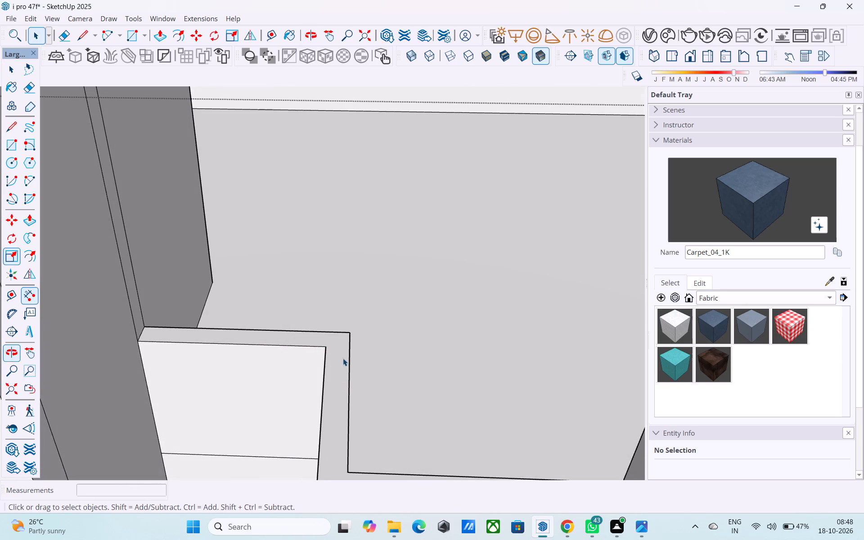
{"action": "key", "text": "l"}
{"action": "scroll", "coordinate": [328, 344], "scroll_direction": "up", "scroll_amount": 1}
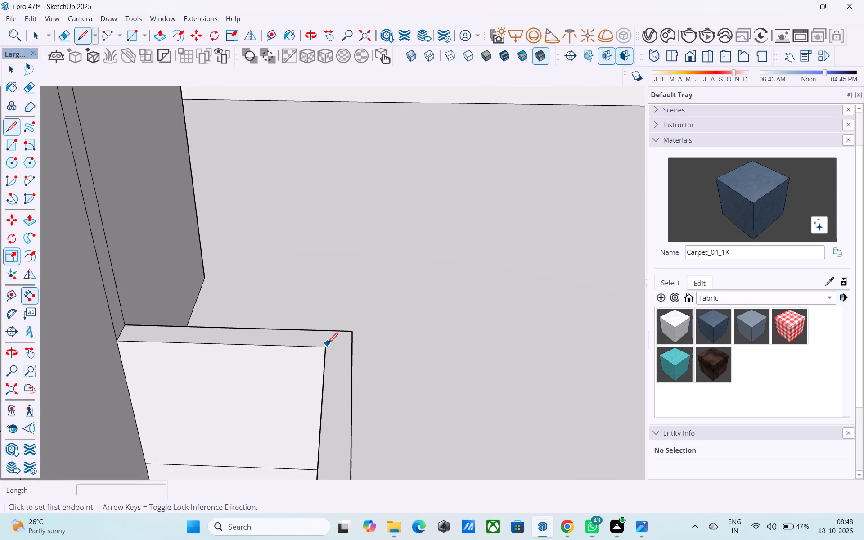
{"action": "left_click", "coordinate": [328, 344]}
{"action": "key", "text": "l"}
{"action": "left_click", "coordinate": [326, 346]}
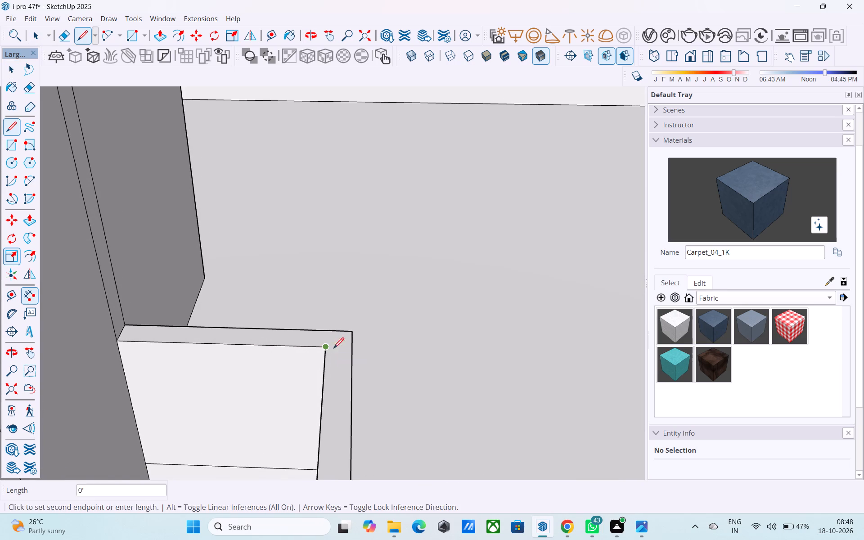
{"action": "left_click", "coordinate": [350, 350]}
{"action": "left_click", "coordinate": [321, 346]}
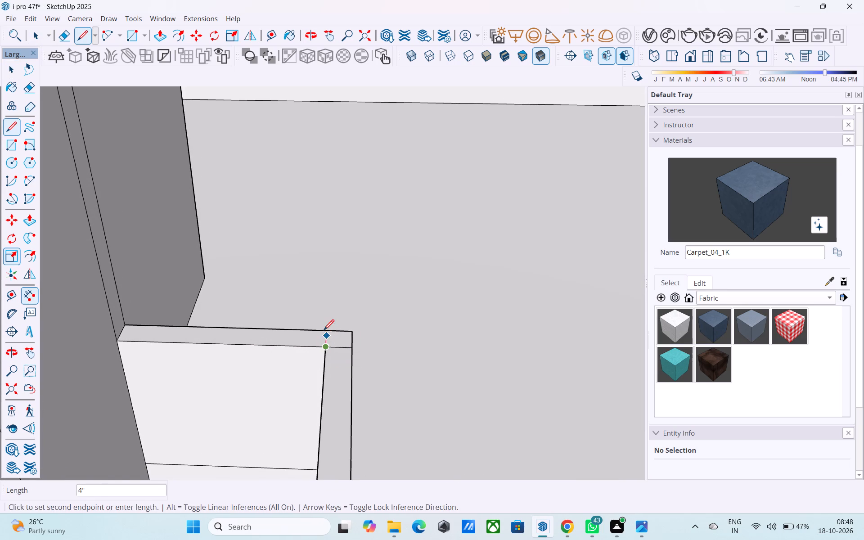
{"action": "left_click", "coordinate": [326, 327]}
{"action": "scroll", "coordinate": [326, 328], "scroll_direction": "up", "scroll_amount": 5}
{"action": "key", "text": "e"}
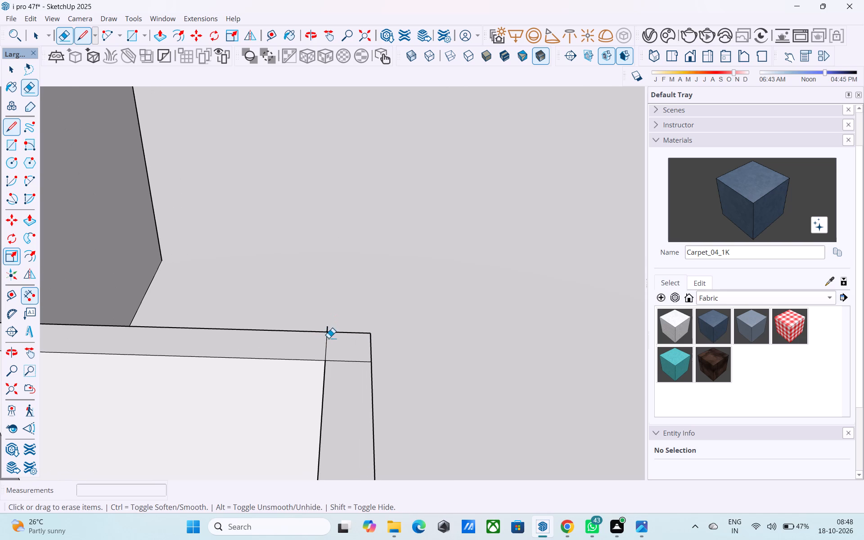
{"action": "left_click", "coordinate": [328, 328]}
Push/Pull the parapet's corner square up 3' to the height of the neighbouring raised parapet, forming a post.
{"action": "key", "text": "space"}
{"action": "left_click", "coordinate": [333, 348]}
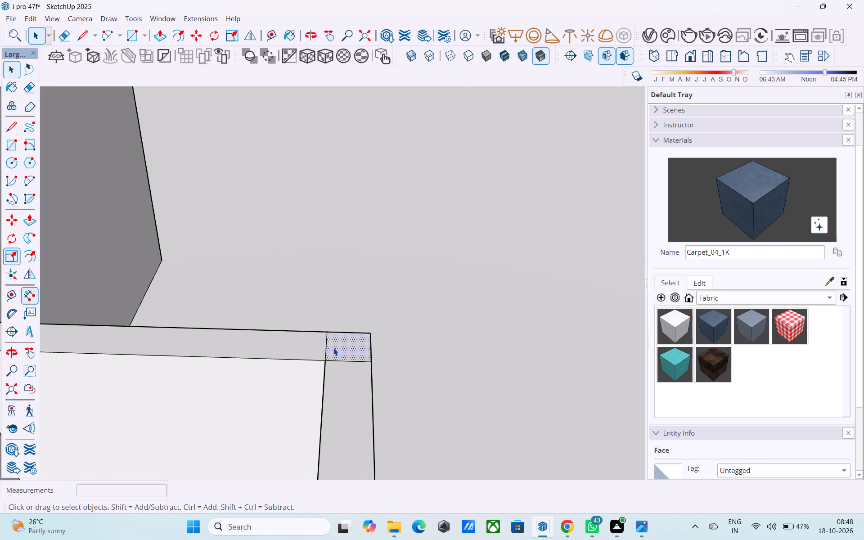
{"action": "key", "text": "p"}
{"action": "left_click", "coordinate": [333, 348]}
{"action": "scroll", "coordinate": [342, 285], "scroll_direction": "down", "scroll_amount": 9}
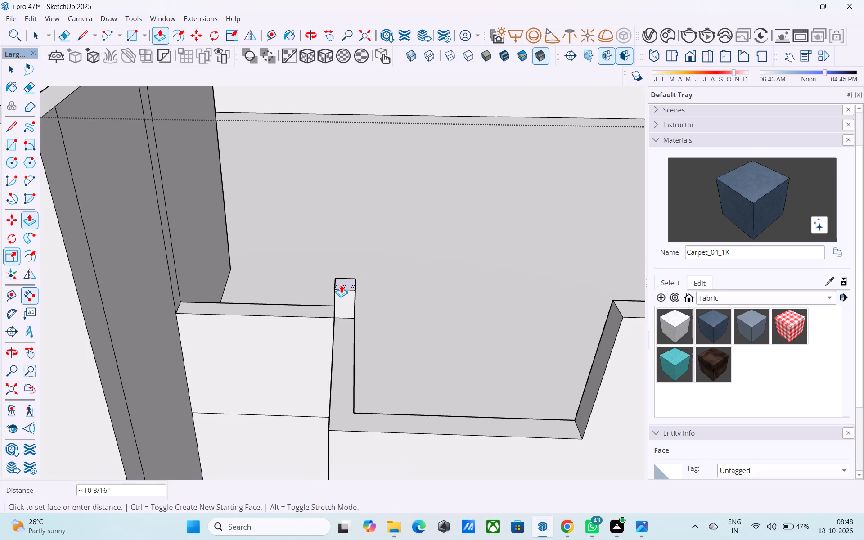
{"action": "left_click", "coordinate": [633, 305]}
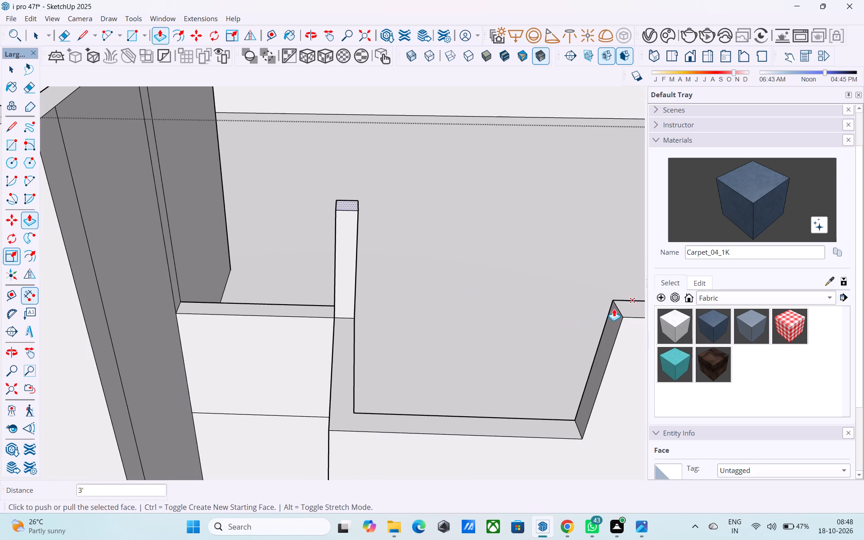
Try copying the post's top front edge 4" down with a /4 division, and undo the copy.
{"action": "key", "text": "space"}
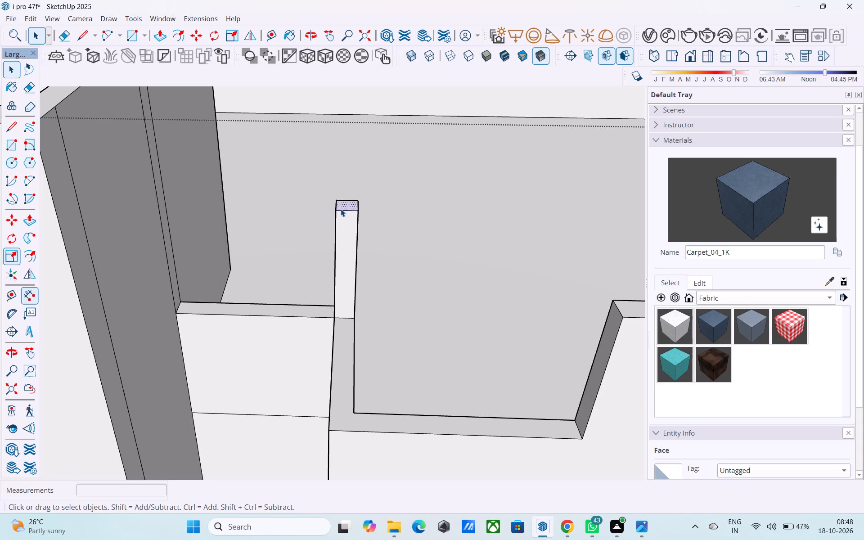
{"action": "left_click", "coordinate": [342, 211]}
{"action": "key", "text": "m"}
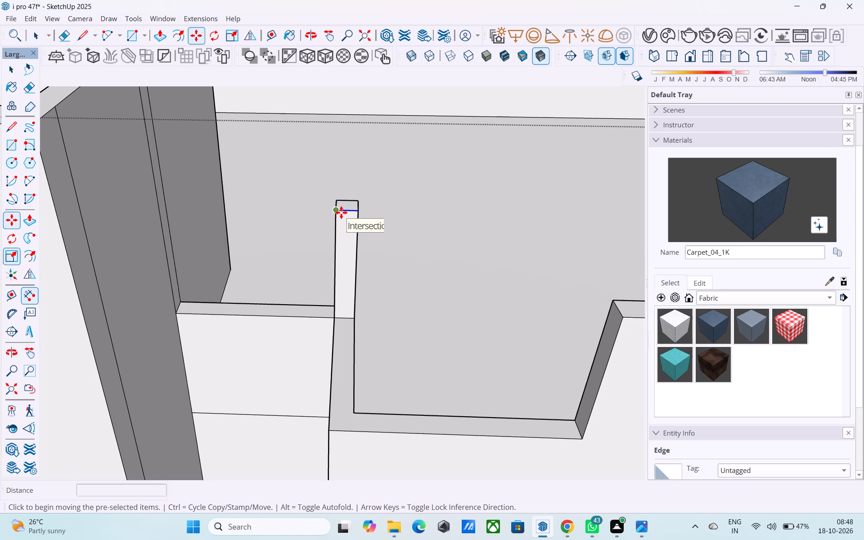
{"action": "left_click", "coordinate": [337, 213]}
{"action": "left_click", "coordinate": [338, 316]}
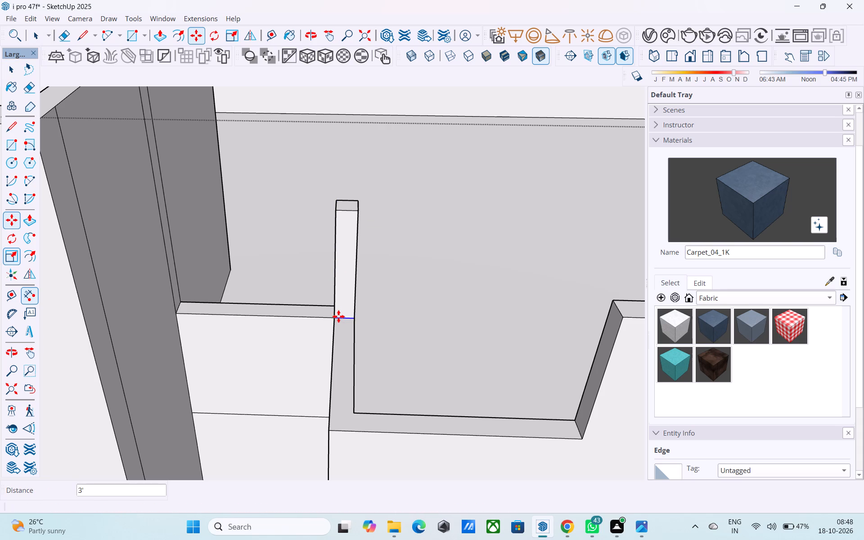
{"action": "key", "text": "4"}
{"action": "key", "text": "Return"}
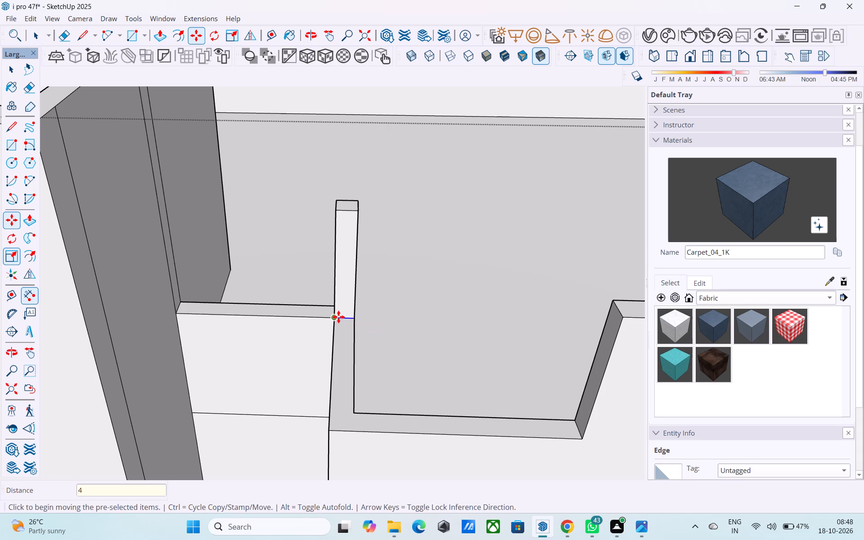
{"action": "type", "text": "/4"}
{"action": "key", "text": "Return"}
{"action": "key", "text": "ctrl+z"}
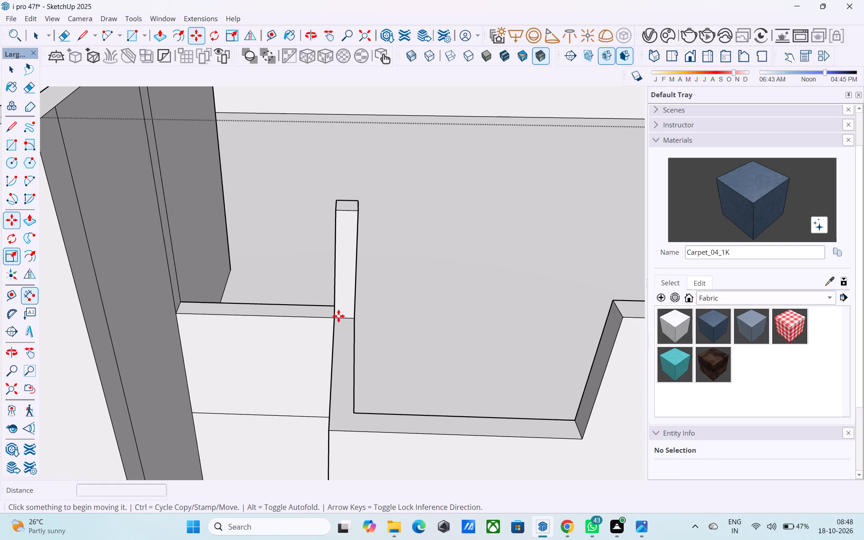
Copy the post's top front edge 3' down to its base and divide the distance into six equal parts.
{"action": "key", "text": "space"}
{"action": "left_click", "coordinate": [352, 210]}
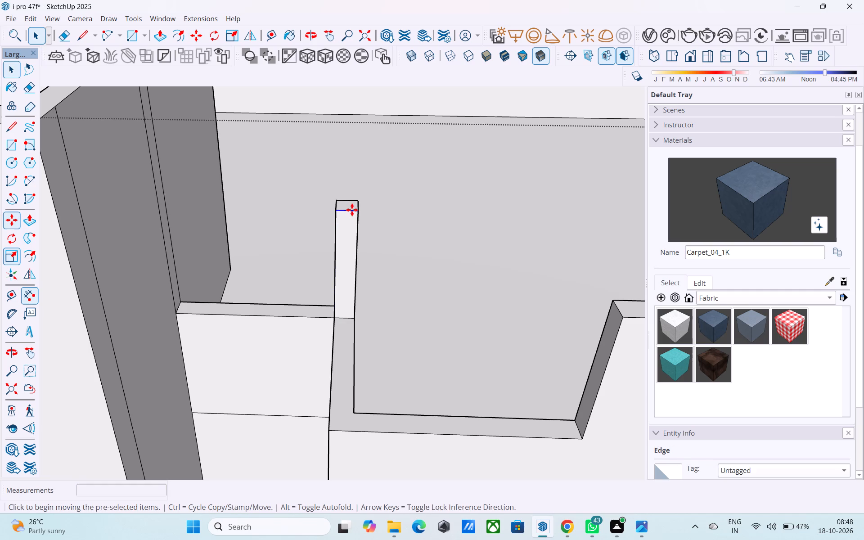
{"action": "key", "text": "m"}
{"action": "left_click", "coordinate": [350, 210]}
{"action": "left_click", "coordinate": [348, 323]}
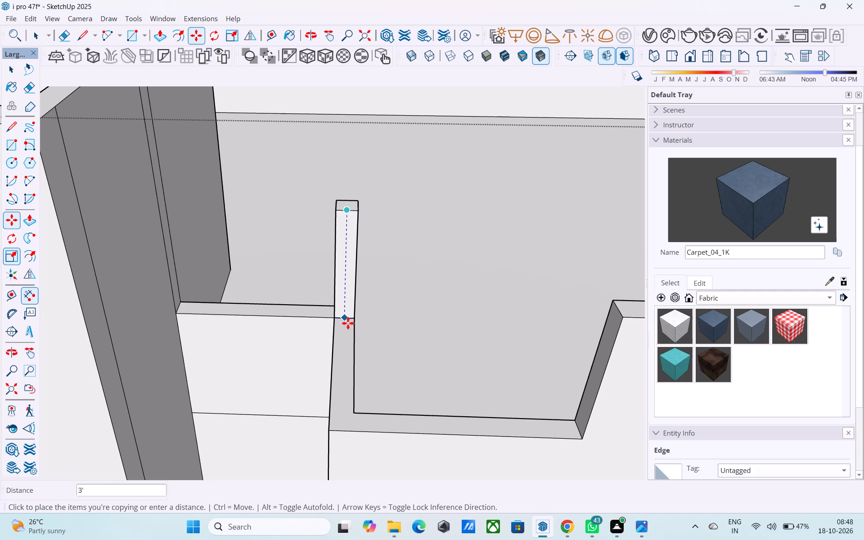
{"action": "type", "text": "/4"}
{"action": "key", "text": "Return"}
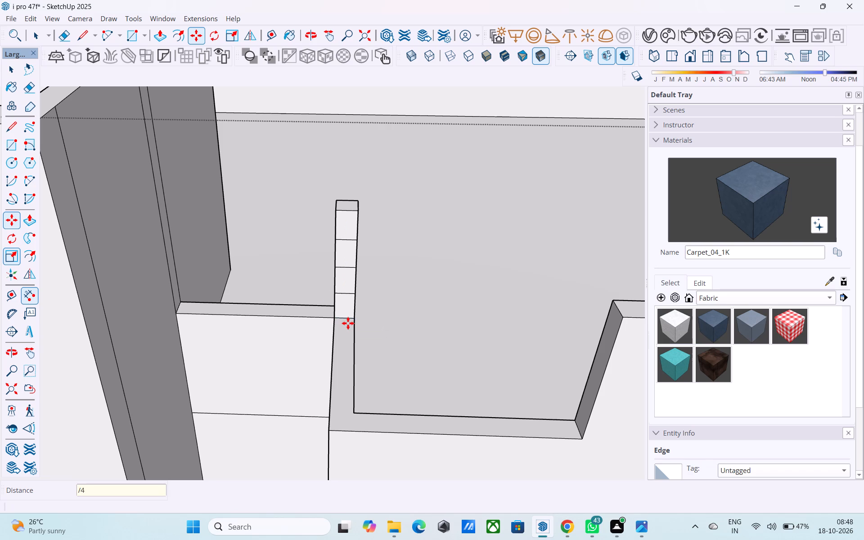
{"action": "type", "text": "/6"}
{"action": "key", "text": "Return"}
{"action": "key", "text": "space"}
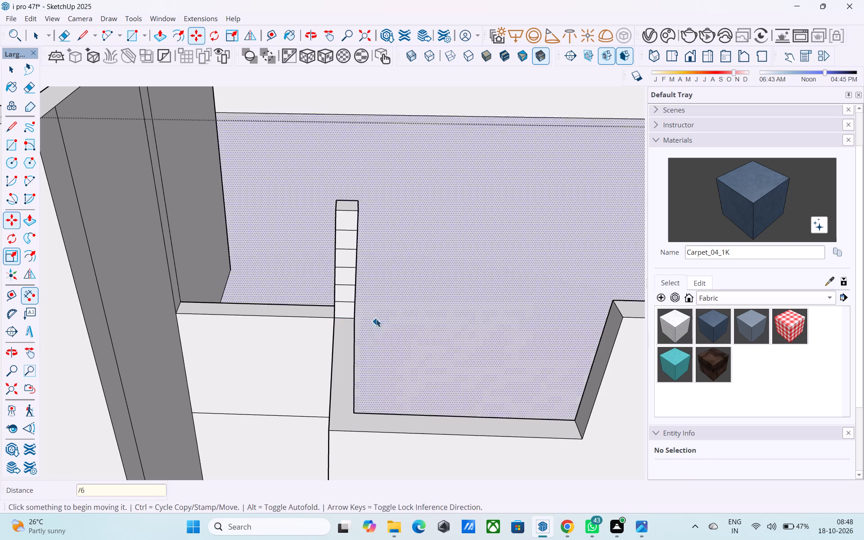
Push/Pull three alternating segments of the divided post out to the parapet's front face, forming three horizontal bars.
{"action": "left_click", "coordinate": [346, 214]}
{"action": "key", "text": "p"}
{"action": "left_click", "coordinate": [346, 213]}
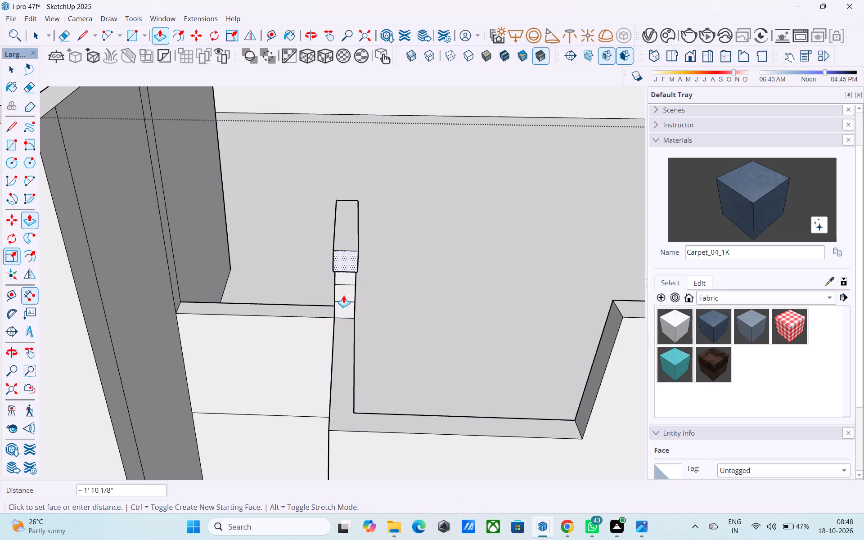
{"action": "left_click", "coordinate": [357, 440]}
{"action": "middle_click_drag", "start_coordinate": [348, 414], "coordinate": [386, 280]}
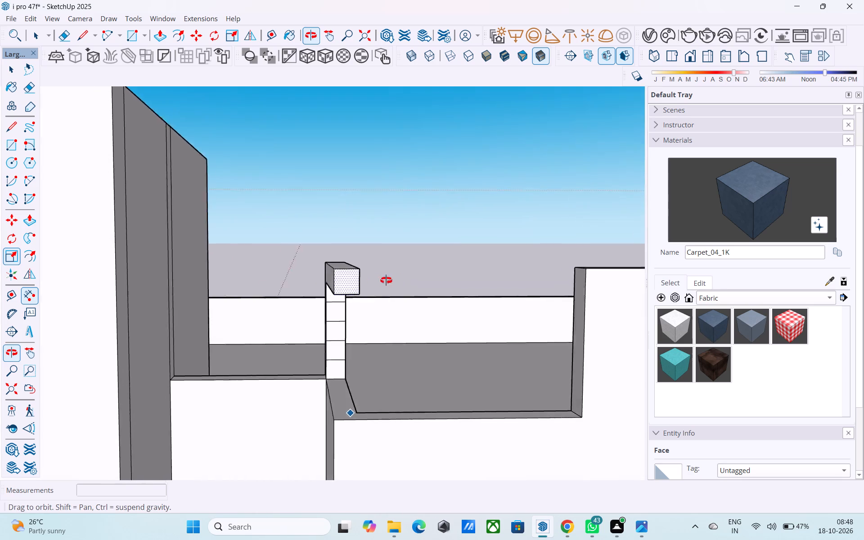
{"action": "middle_click_drag", "start_coordinate": [386, 280], "coordinate": [402, 276]}
{"action": "key", "text": "space"}
{"action": "scroll", "coordinate": [323, 317], "scroll_direction": "up", "scroll_amount": 3}
{"action": "left_click", "coordinate": [321, 315]}
{"action": "key", "text": "p"}
{"action": "double_click", "coordinate": [321, 315]}
{"action": "key", "text": "space"}
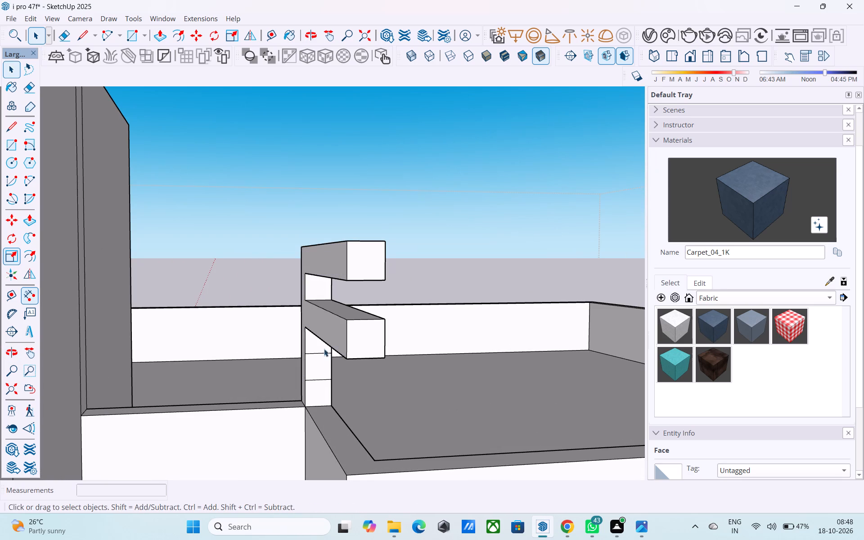
{"action": "left_click", "coordinate": [319, 369]}
{"action": "key", "text": "p"}
{"action": "double_click", "coordinate": [319, 369]}
Examine the three projecting bars and the roof parapet around them from several angles.
{"action": "scroll", "coordinate": [318, 369], "scroll_direction": "down", "scroll_amount": 11}
{"action": "middle_click_drag", "start_coordinate": [315, 378], "coordinate": [373, 380]}
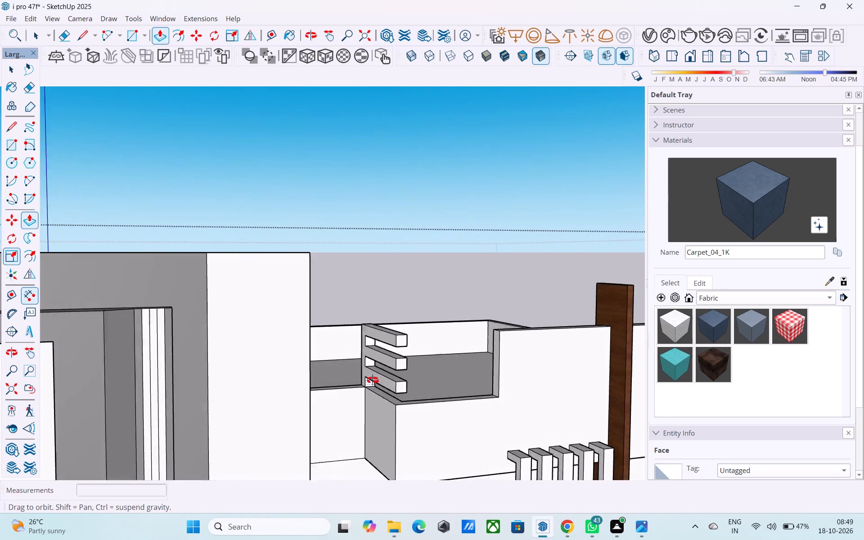
{"action": "middle_click_drag", "start_coordinate": [373, 380], "coordinate": [398, 387]}
{"action": "scroll", "coordinate": [319, 375], "scroll_direction": "down", "scroll_amount": 5}
{"action": "middle_click_drag", "start_coordinate": [381, 380], "coordinate": [188, 381]}
{"action": "scroll", "coordinate": [198, 384], "scroll_direction": "down", "scroll_amount": 5}
{"action": "middle_click_drag", "start_coordinate": [331, 389], "coordinate": [285, 389]}
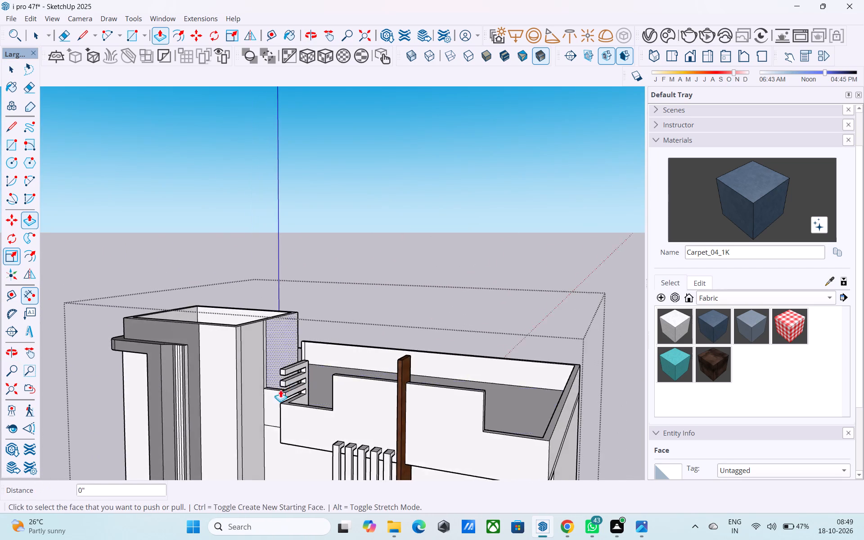
{"action": "scroll", "coordinate": [237, 376], "scroll_direction": "up", "scroll_amount": 5}
{"action": "key", "text": "space"}
{"action": "middle_click_drag", "start_coordinate": [293, 376], "coordinate": [307, 397]}
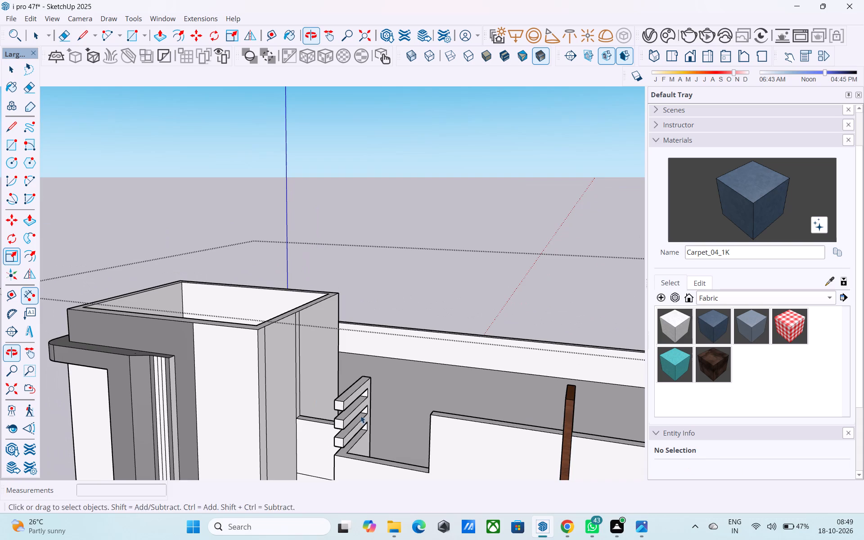
{"action": "middle_click_drag", "start_coordinate": [367, 417], "coordinate": [387, 396], "text": "shift"}
{"action": "middle_click_drag", "start_coordinate": [450, 399], "coordinate": [182, 386], "text": "shift"}
{"action": "middle_click_drag", "start_coordinate": [445, 415], "coordinate": [431, 374], "text": "shift"}
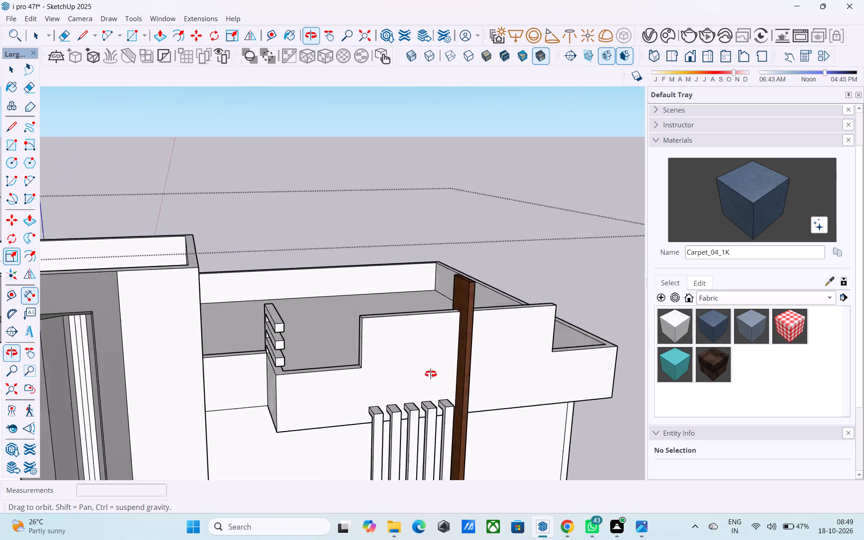
{"action": "middle_click_drag", "start_coordinate": [431, 374], "coordinate": [373, 373], "text": "shift"}
{"action": "middle_click_drag", "start_coordinate": [228, 334], "coordinate": [430, 366], "text": "shift"}
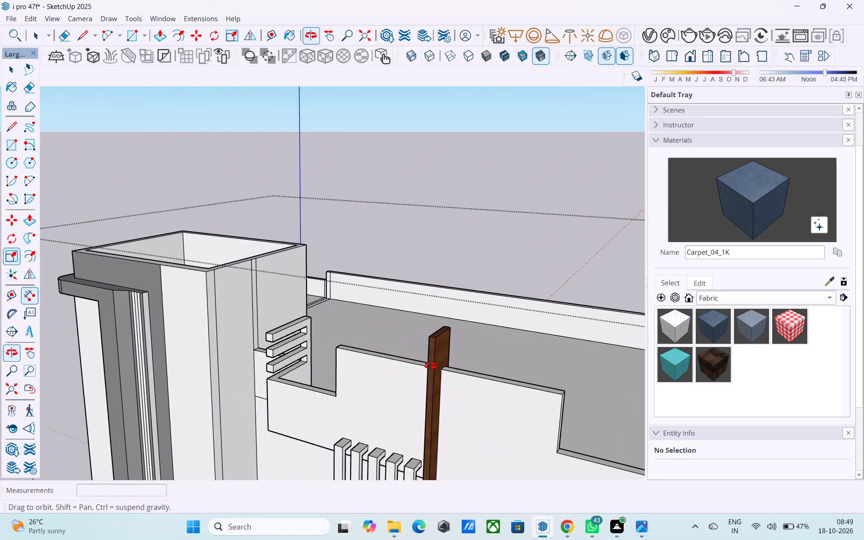
{"action": "middle_click_drag", "start_coordinate": [430, 366], "coordinate": [429, 366], "text": "shift"}
Copy the vertical front edges of all three bars 4" back along their sides facing the parapet opening.
{"action": "scroll", "coordinate": [355, 379], "scroll_direction": "up", "scroll_amount": 5}
{"action": "middle_click_drag", "start_coordinate": [305, 376], "coordinate": [335, 356]}
{"action": "scroll", "coordinate": [248, 337], "scroll_direction": "up", "scroll_amount": 7}
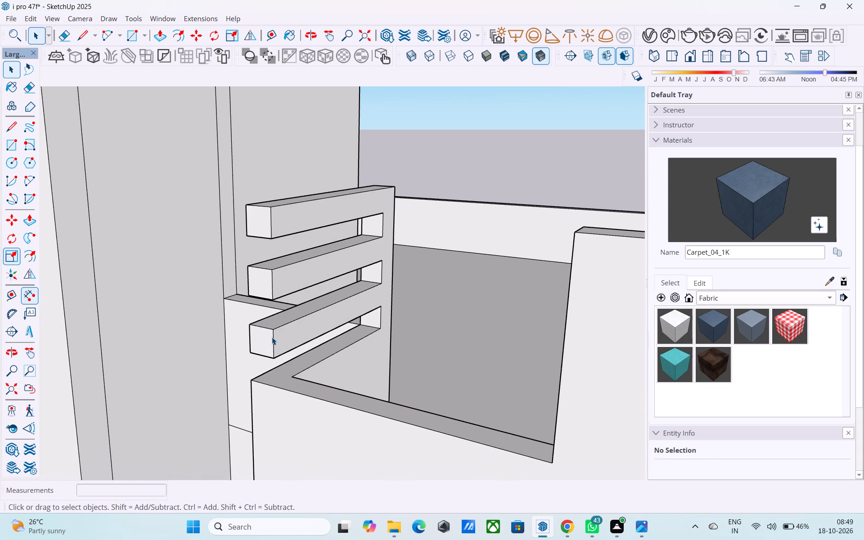
{"action": "left_click", "coordinate": [274, 339]}
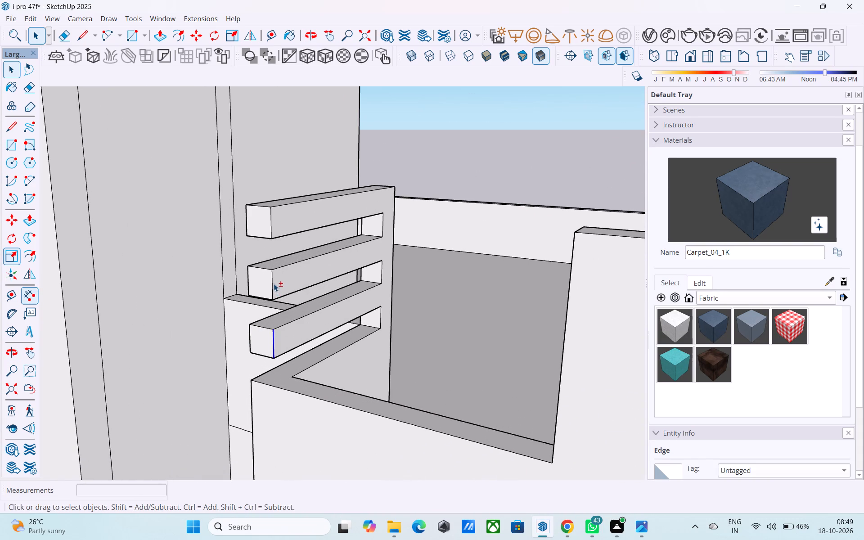
{"action": "left_click", "coordinate": [273, 283], "text": "shift"}
{"action": "left_click", "coordinate": [271, 219], "text": "shift"}
{"action": "key", "text": "m"}
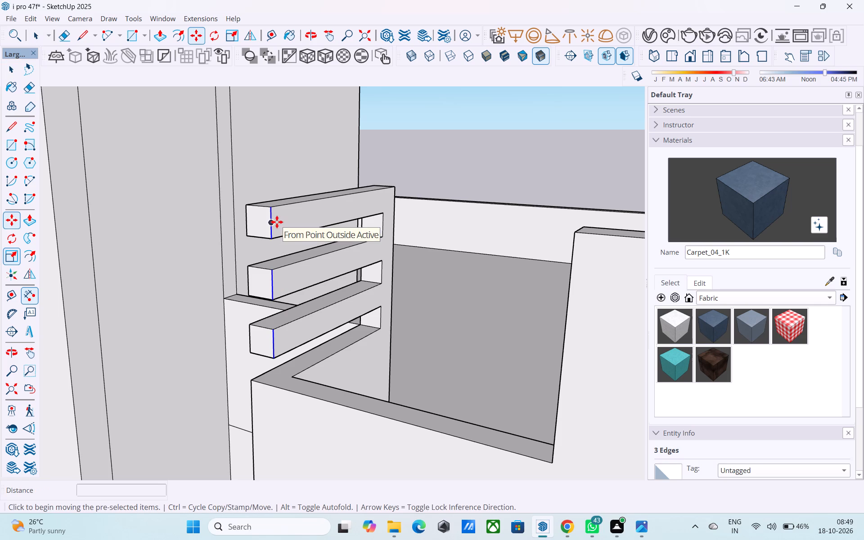
{"action": "left_click", "coordinate": [273, 211]}
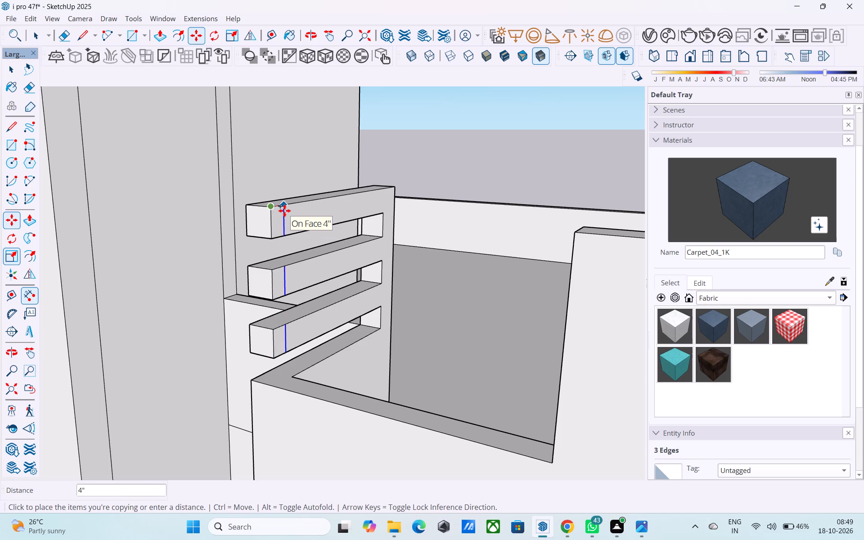
{"action": "left_click", "coordinate": [284, 211]}
Push/Pull the three bars' 4" end strips 4' 6" across the opening to the neighbouring raised parapet, forming rails.
{"action": "key", "text": "space"}
{"action": "left_click", "coordinate": [278, 220]}
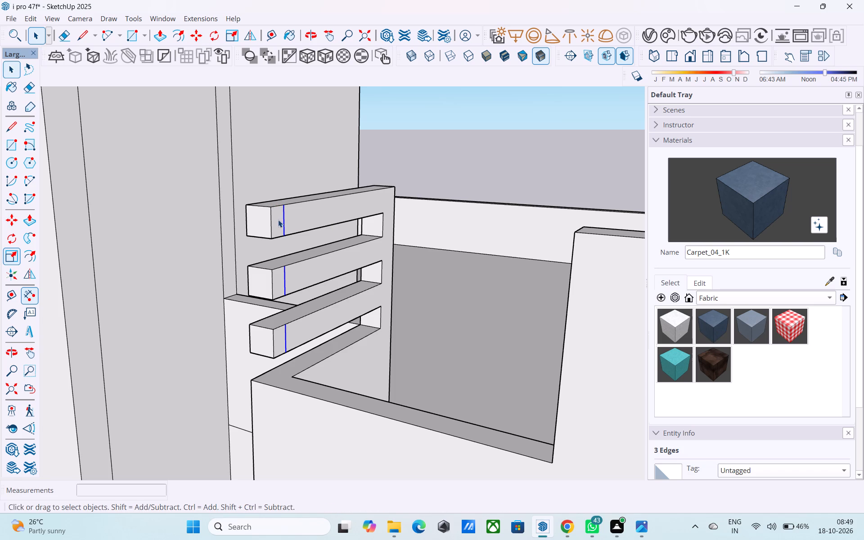
{"action": "key", "text": "p"}
{"action": "left_click", "coordinate": [278, 220]}
{"action": "middle_click_drag", "start_coordinate": [315, 249], "coordinate": [560, 296]}
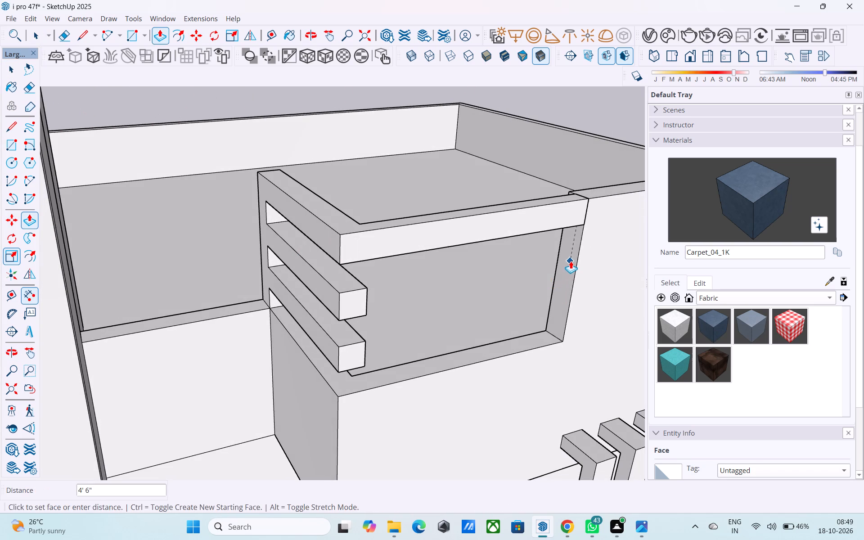
{"action": "left_click", "coordinate": [571, 261]}
{"action": "middle_click_drag", "start_coordinate": [412, 336], "coordinate": [306, 333]}
{"action": "middle_click_drag", "start_coordinate": [288, 323], "coordinate": [298, 294], "text": "shift"}
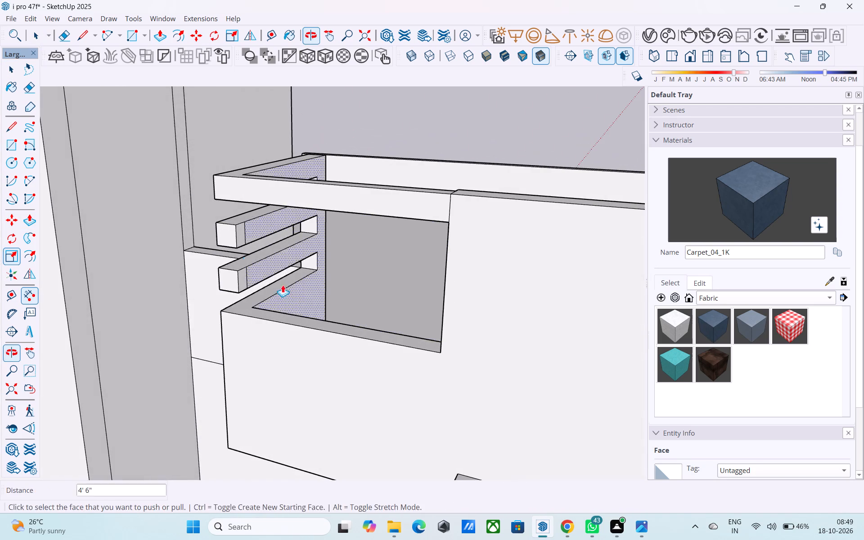
{"action": "key", "text": "space"}
{"action": "left_click", "coordinate": [239, 235]}
{"action": "scroll", "coordinate": [239, 235], "scroll_direction": "up", "scroll_amount": 3}
{"action": "key", "text": "p"}
{"action": "double_click", "coordinate": [239, 235]}
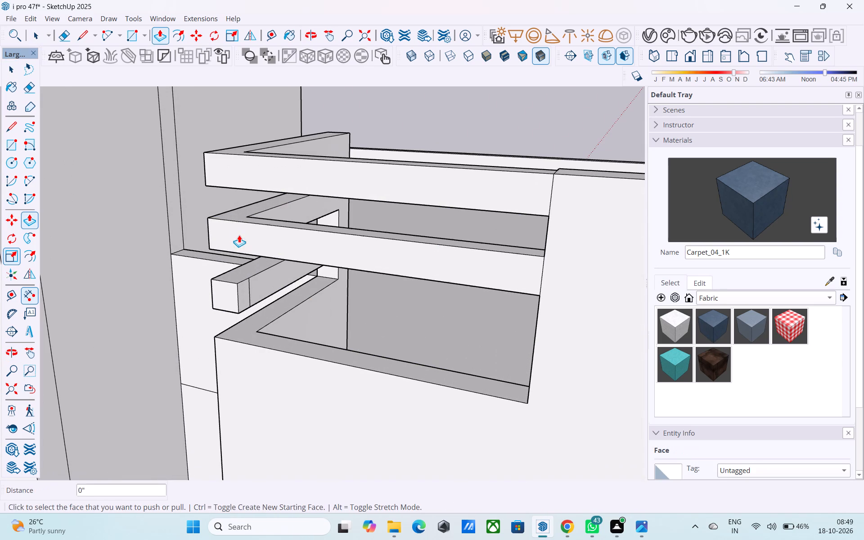
{"action": "double_click", "coordinate": [241, 286]}
{"action": "key", "text": "space"}
Draw a 2' 6" vertical line on the post's tower-facing side from the lowest bar's underside up to the top edge.
{"action": "scroll", "coordinate": [242, 287], "scroll_direction": "down", "scroll_amount": 6}
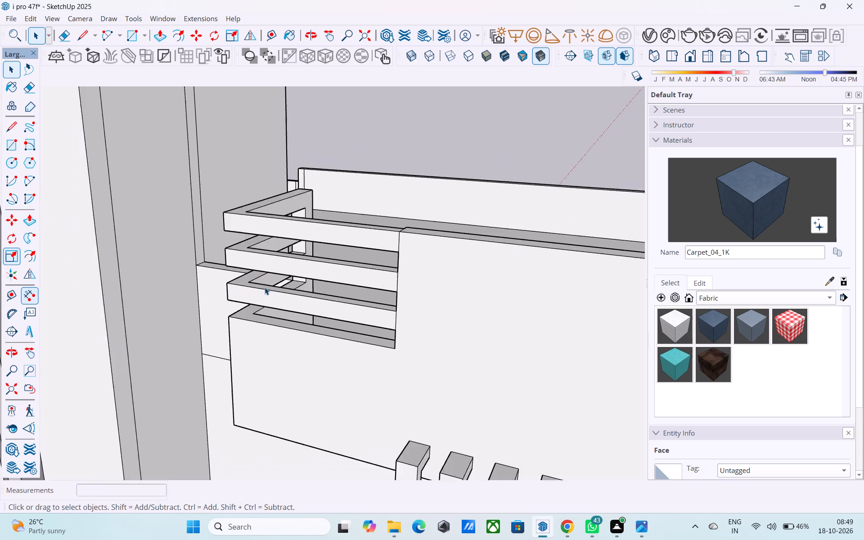
{"action": "scroll", "coordinate": [265, 287], "scroll_direction": "down", "scroll_amount": 8}
{"action": "middle_click_drag", "start_coordinate": [304, 310], "coordinate": [348, 381]}
{"action": "scroll", "coordinate": [349, 371], "scroll_direction": "down", "scroll_amount": 4}
{"action": "middle_click_drag", "start_coordinate": [349, 371], "coordinate": [614, 349]}
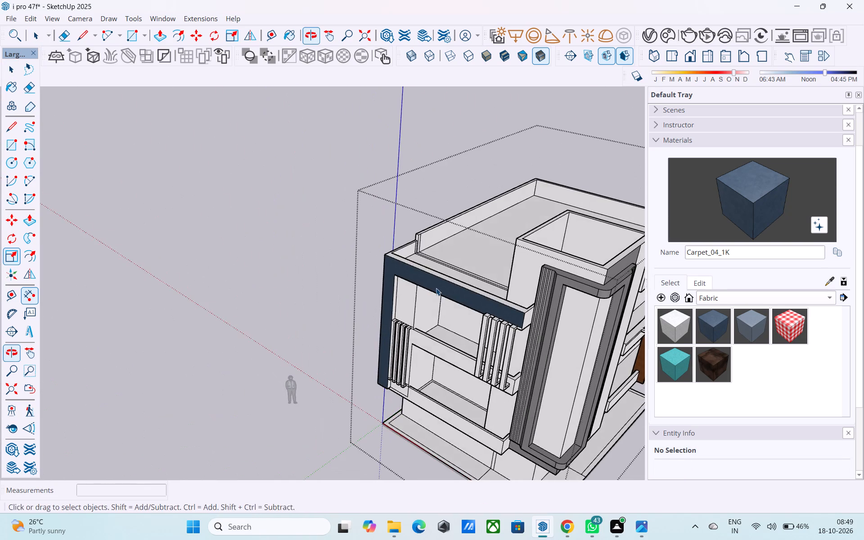
{"action": "middle_click_drag", "start_coordinate": [436, 288], "coordinate": [609, 309]}
{"action": "middle_click_drag", "start_coordinate": [605, 301], "coordinate": [588, 372], "text": "shift"}
{"action": "scroll", "coordinate": [449, 270], "scroll_direction": "up", "scroll_amount": 4}
{"action": "middle_click_drag", "start_coordinate": [463, 252], "coordinate": [453, 334], "text": "shift"}
{"action": "scroll", "coordinate": [451, 331], "scroll_direction": "up", "scroll_amount": 19}
{"action": "middle_click_drag", "start_coordinate": [376, 310], "coordinate": [378, 349]}
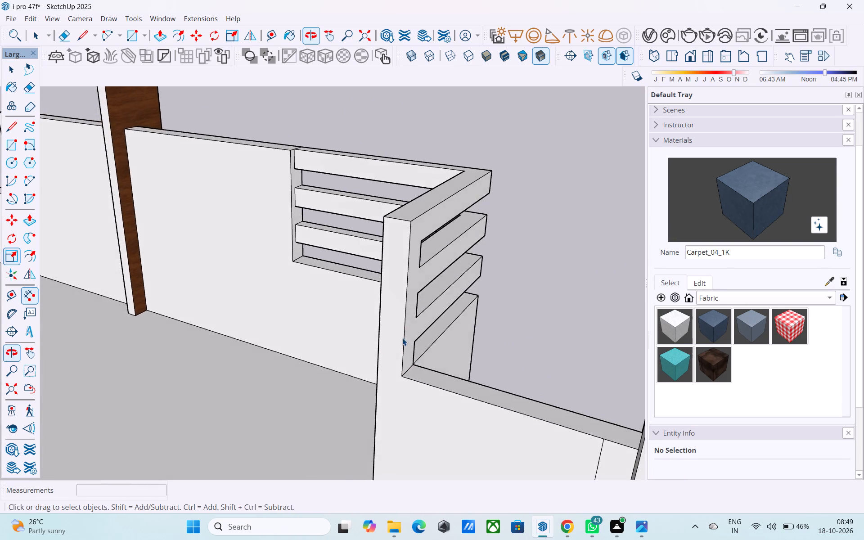
{"action": "scroll", "coordinate": [406, 337], "scroll_direction": "up", "scroll_amount": 6}
{"action": "middle_click_drag", "start_coordinate": [414, 353], "coordinate": [379, 387], "text": "shift"}
{"action": "key", "text": "l"}
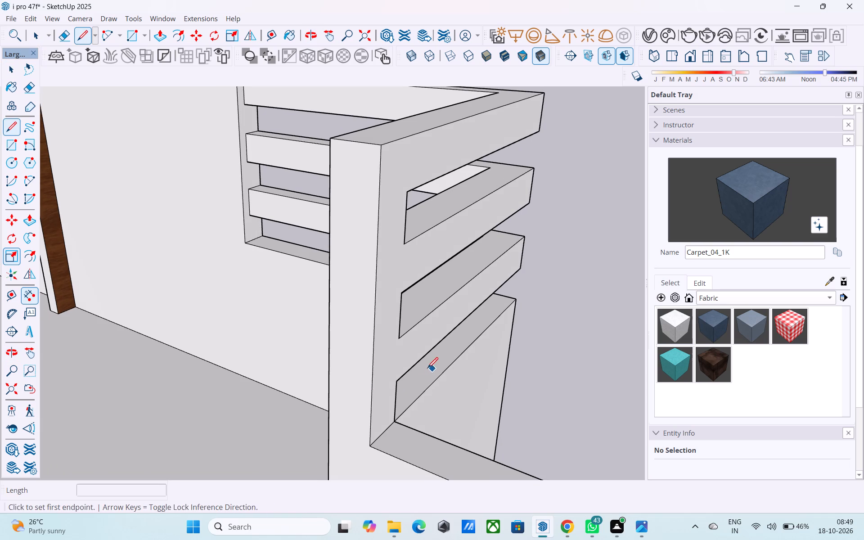
{"action": "left_click", "coordinate": [398, 383]}
{"action": "left_click", "coordinate": [408, 139]}
{"action": "key", "text": "space"}
Draw three lines across the post's side, at the top bar's underside and at the middle bar's top and underside.
{"action": "key", "text": "l"}
{"action": "scroll", "coordinate": [414, 194], "scroll_direction": "up", "scroll_amount": 1}
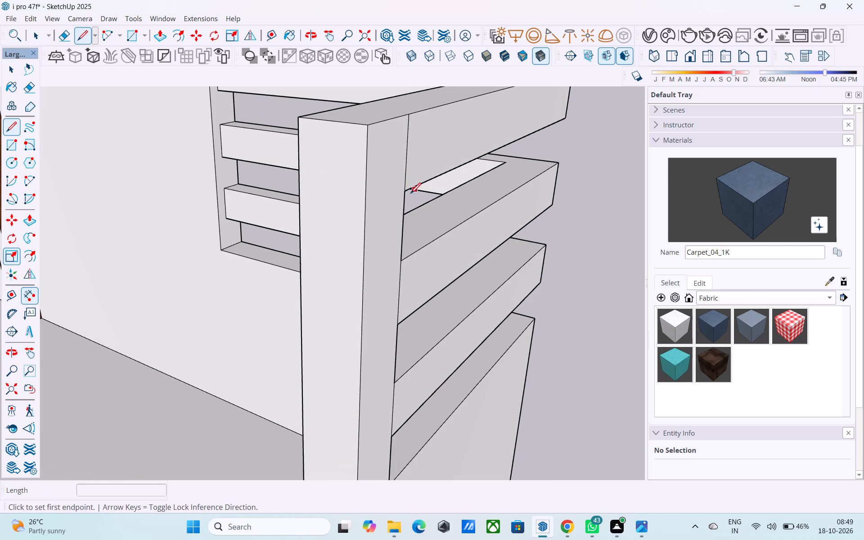
{"action": "left_click", "coordinate": [407, 194]}
{"action": "left_click", "coordinate": [366, 208]}
{"action": "key", "text": "space"}
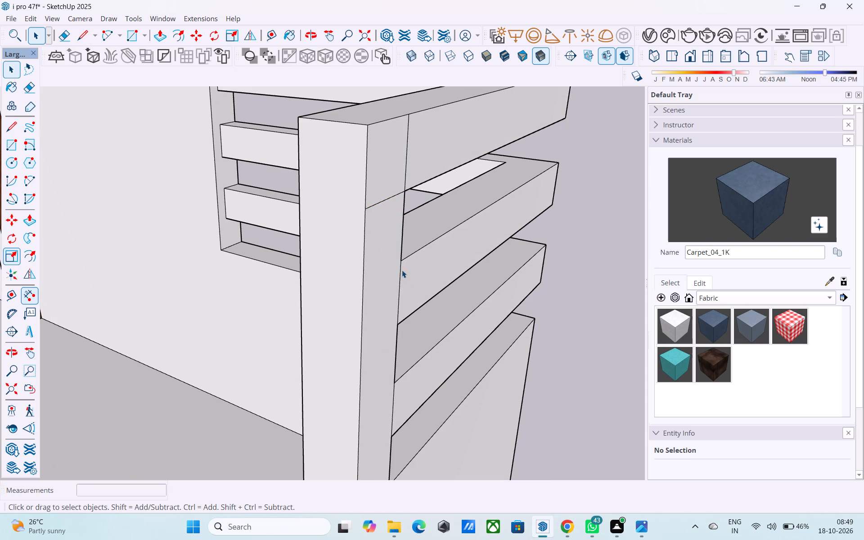
{"action": "key", "text": "l"}
{"action": "left_click", "coordinate": [401, 260]}
{"action": "left_click", "coordinate": [364, 281]}
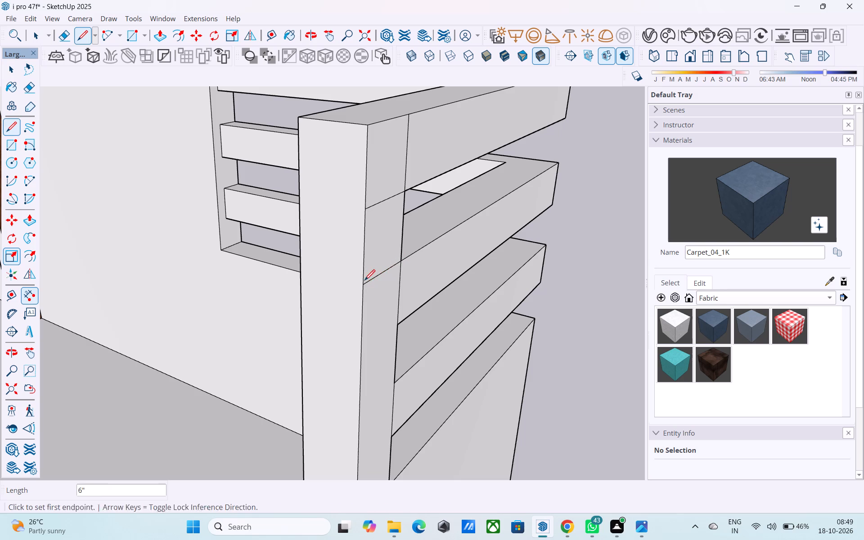
{"action": "key", "text": "space"}
{"action": "key", "text": "l"}
{"action": "left_click", "coordinate": [397, 332]}
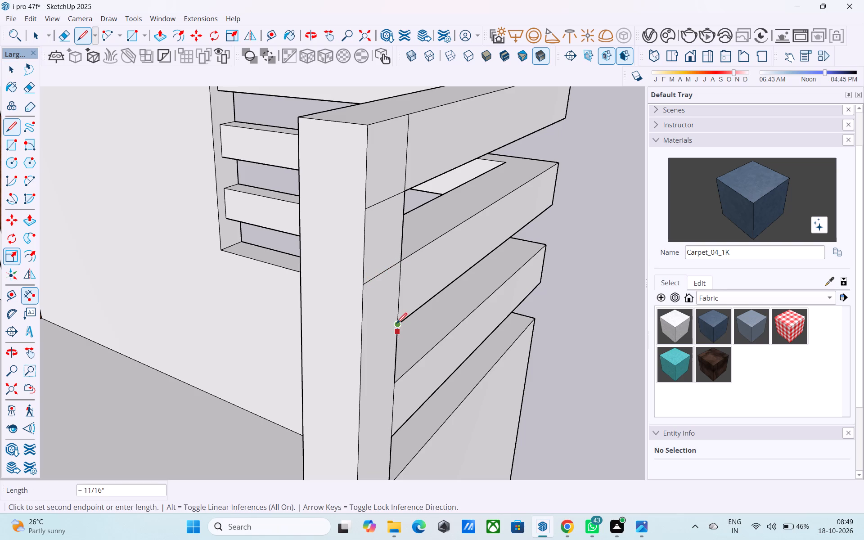
{"action": "scroll", "coordinate": [396, 324], "scroll_direction": "up", "scroll_amount": 3}
{"action": "key", "text": "l"}
{"action": "left_click", "coordinate": [396, 324]}
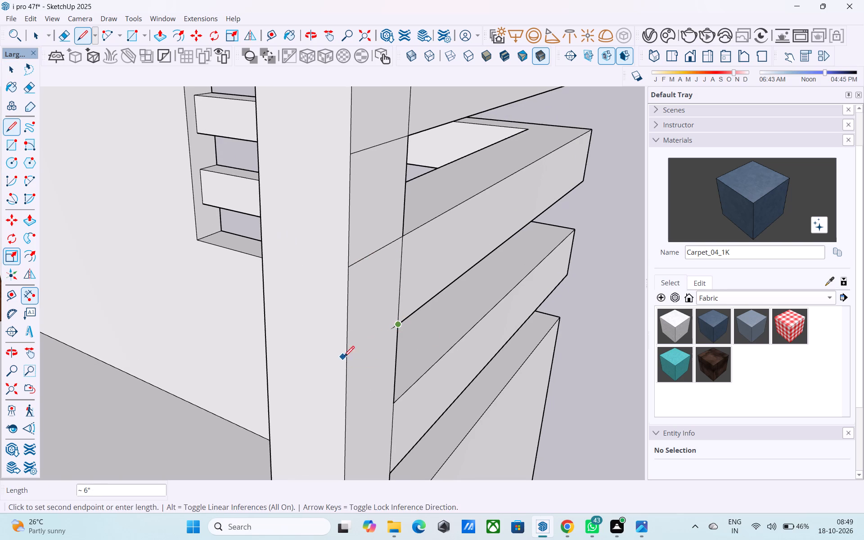
{"action": "left_click", "coordinate": [348, 360]}
Draw a 6" line across the post's side, continuing the lowest bar's top edge.
{"action": "scroll", "coordinate": [243, 239], "scroll_direction": "down", "scroll_amount": 5}
{"action": "middle_click_drag", "start_coordinate": [289, 316], "coordinate": [536, 267]}
{"action": "scroll", "coordinate": [529, 260], "scroll_direction": "down", "scroll_amount": 4}
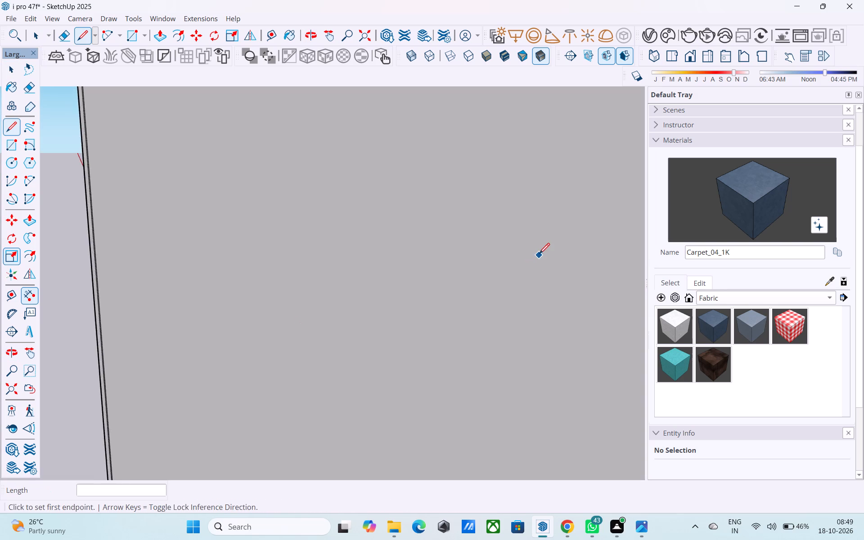
{"action": "scroll", "coordinate": [539, 255], "scroll_direction": "down", "scroll_amount": 20}
{"action": "scroll", "coordinate": [539, 255], "scroll_direction": "down", "scroll_amount": 20}
{"action": "scroll", "coordinate": [539, 255], "scroll_direction": "down", "scroll_amount": 4}
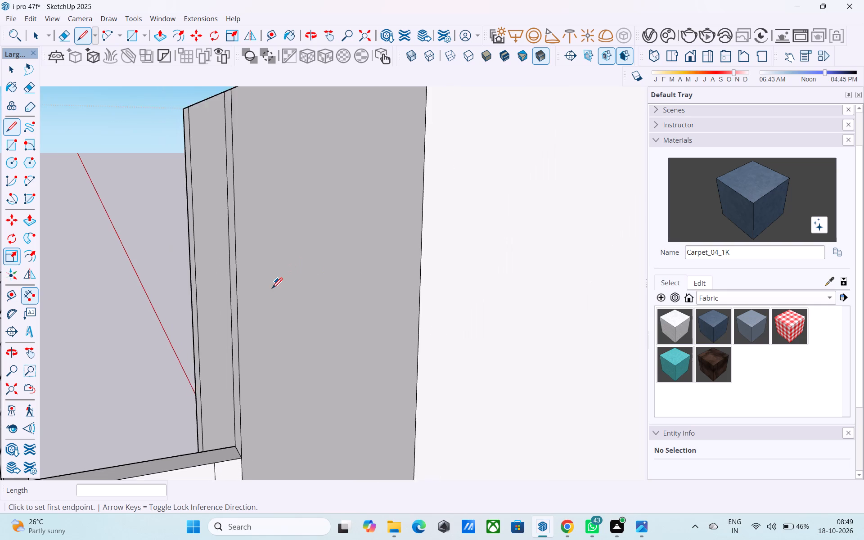
{"action": "scroll", "coordinate": [272, 289], "scroll_direction": "down", "scroll_amount": 1}
{"action": "middle_click_drag", "start_coordinate": [203, 364], "coordinate": [207, 329], "text": "shift"}
{"action": "scroll", "coordinate": [263, 350], "scroll_direction": "up", "scroll_amount": 3}
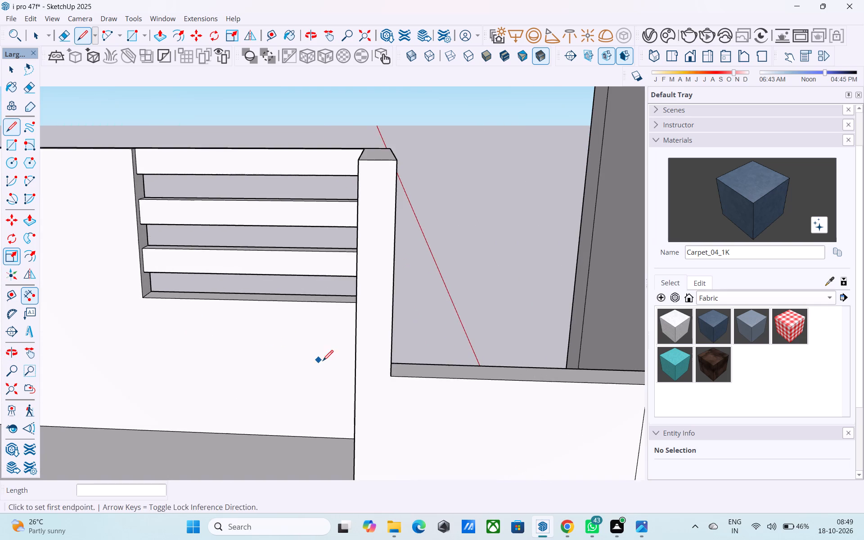
{"action": "middle_click_drag", "start_coordinate": [322, 362], "coordinate": [256, 357]}
{"action": "scroll", "coordinate": [270, 358], "scroll_direction": "up", "scroll_amount": 4}
{"action": "middle_click_drag", "start_coordinate": [332, 360], "coordinate": [242, 368]}
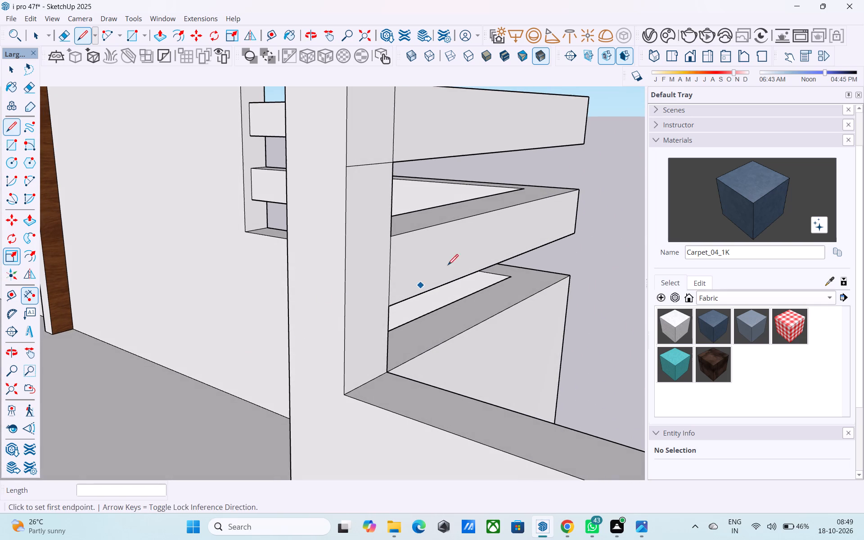
{"action": "left_click", "coordinate": [393, 232]}
{"action": "left_click", "coordinate": [342, 247]}
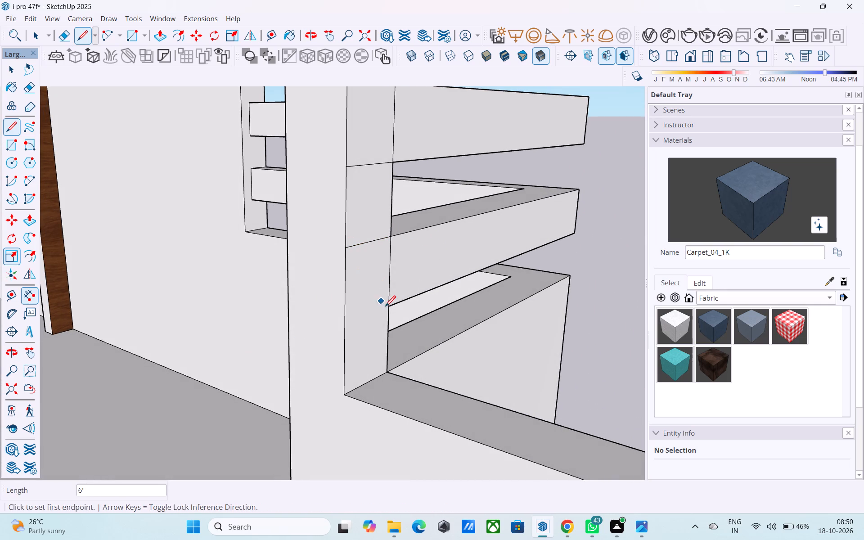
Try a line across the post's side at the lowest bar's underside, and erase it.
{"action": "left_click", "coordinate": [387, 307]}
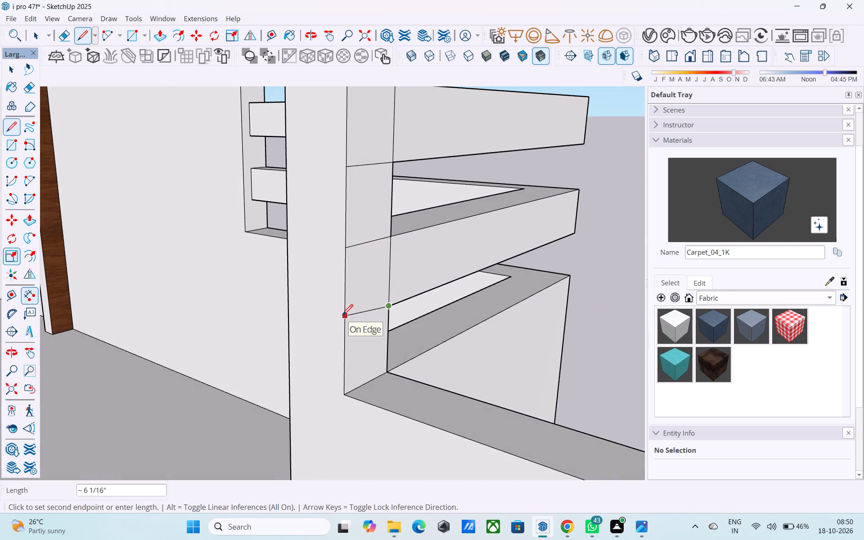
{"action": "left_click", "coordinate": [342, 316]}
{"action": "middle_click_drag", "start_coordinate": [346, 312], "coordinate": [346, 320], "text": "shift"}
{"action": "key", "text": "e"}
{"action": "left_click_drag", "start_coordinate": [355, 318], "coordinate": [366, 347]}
Draw a line across the post's side from the lowest bar's underside to the post's rear edge.
{"action": "scroll", "coordinate": [396, 319], "scroll_direction": "up", "scroll_amount": 3}
{"action": "key", "text": "l"}
{"action": "left_click", "coordinate": [390, 309]}
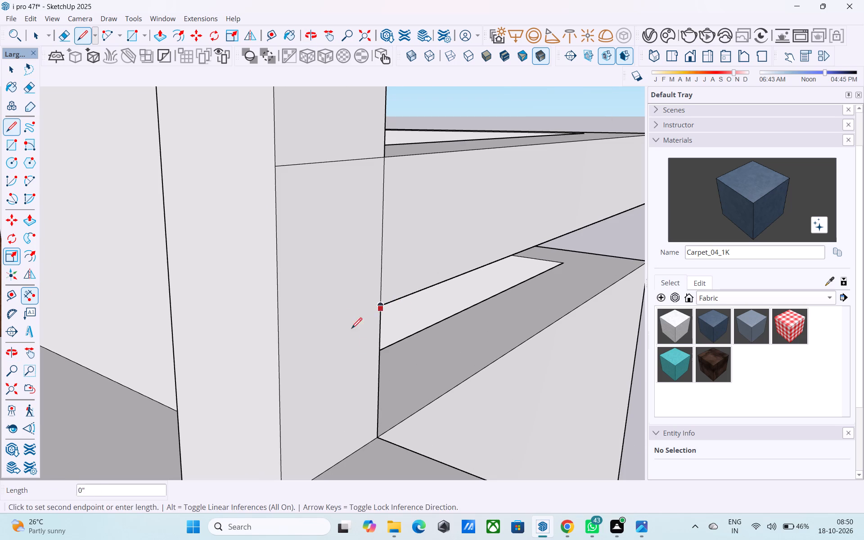
{"action": "left_click", "coordinate": [278, 349]}
{"action": "key", "text": "space"}
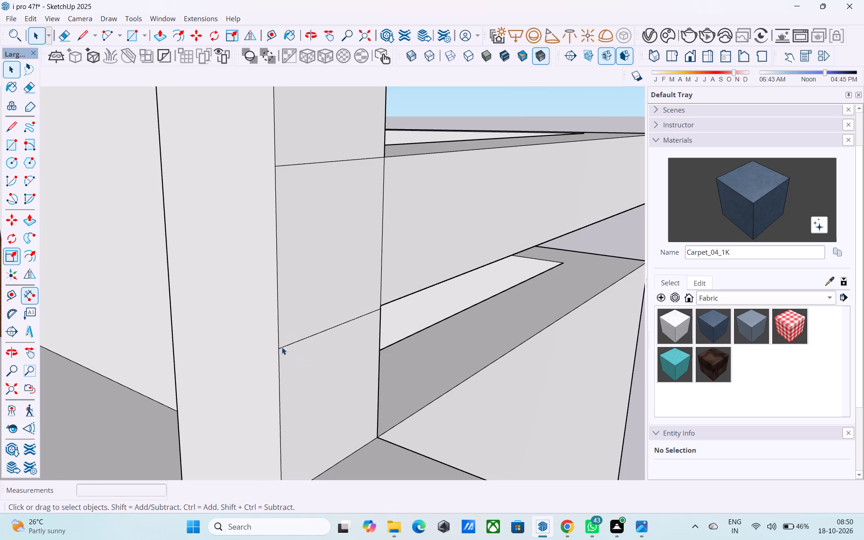
Extrude the three bar-height strips on the post's side 4' with Push/Pull to form horizontal rails around the parapet opening.
{"action": "left_click", "coordinate": [320, 295]}
{"action": "key", "text": "p"}
{"action": "left_click", "coordinate": [320, 295]}
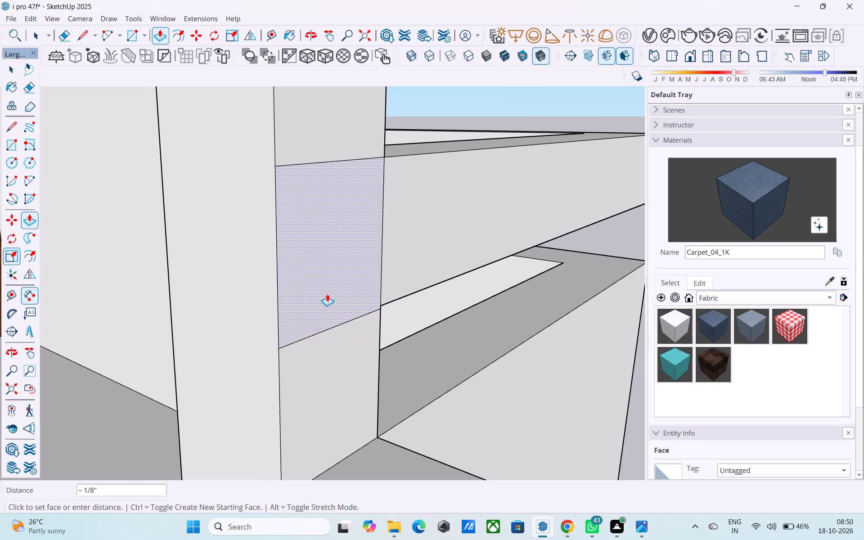
{"action": "middle_click_drag", "start_coordinate": [337, 298], "coordinate": [566, 329]}
{"action": "scroll", "coordinate": [567, 329], "scroll_direction": "down", "scroll_amount": 12}
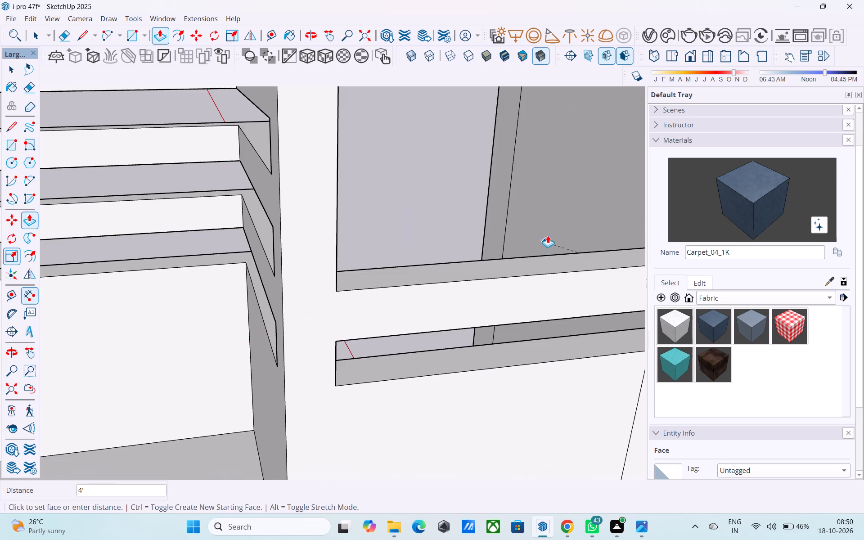
{"action": "scroll", "coordinate": [591, 198], "scroll_direction": "down", "scroll_amount": 5}
{"action": "left_click", "coordinate": [598, 184]}
{"action": "middle_click_drag", "start_coordinate": [462, 240], "coordinate": [231, 270]}
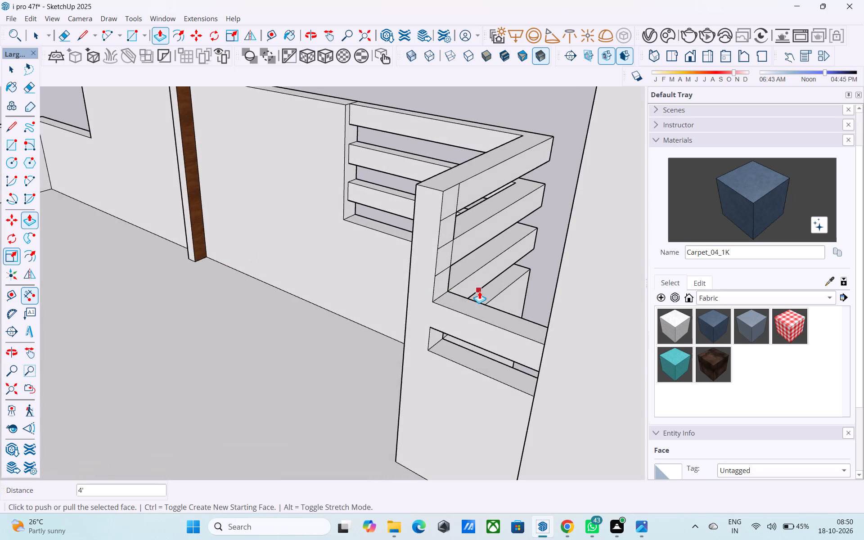
{"action": "scroll", "coordinate": [478, 289], "scroll_direction": "up", "scroll_amount": 4}
{"action": "key", "text": "space"}
{"action": "left_click", "coordinate": [428, 234]}
{"action": "key", "text": "p"}
{"action": "double_click", "coordinate": [428, 234]}
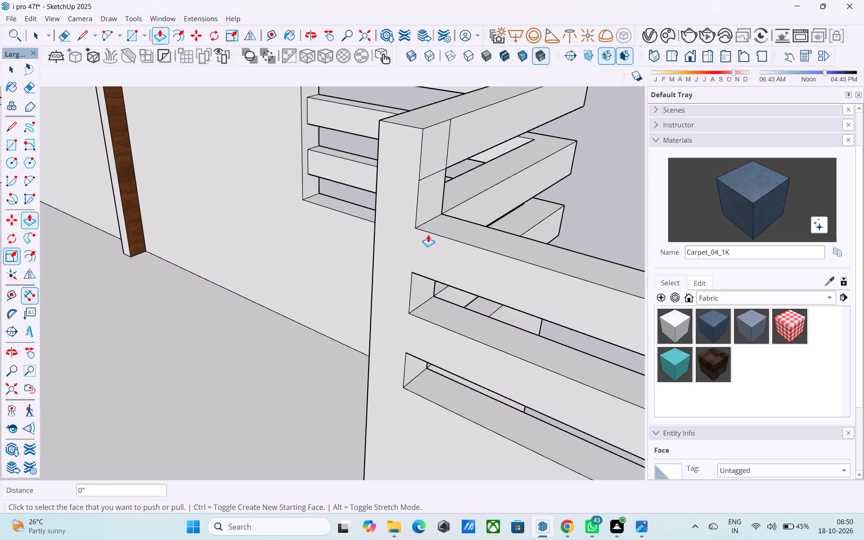
{"action": "key", "text": "space"}
{"action": "left_click", "coordinate": [431, 151]}
{"action": "key", "text": "p"}
{"action": "double_click", "coordinate": [432, 151]}
{"action": "scroll", "coordinate": [440, 192], "scroll_direction": "down", "scroll_amount": 4}
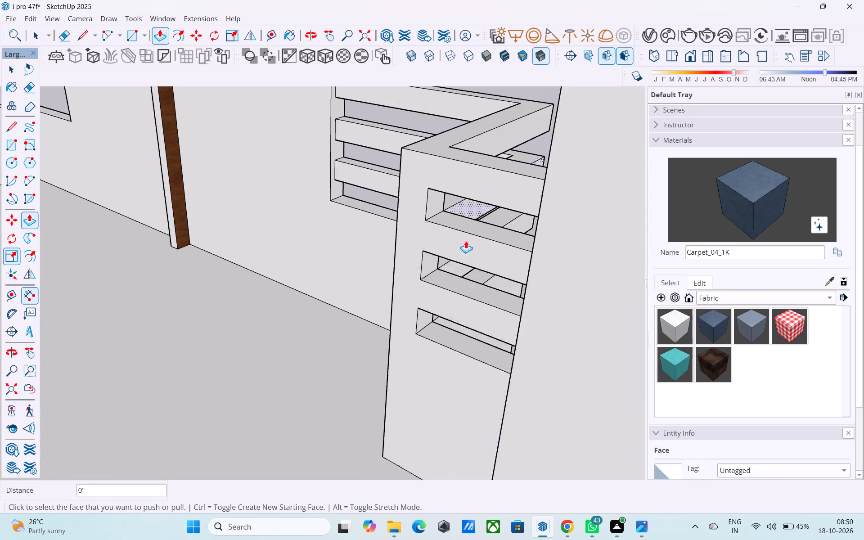
Copy the bottom edge of the raised parapet's end face 3' up to its top and divide the distance into 6 equal parts.
{"action": "scroll", "coordinate": [466, 241], "scroll_direction": "down", "scroll_amount": 20}
{"action": "scroll", "coordinate": [466, 241], "scroll_direction": "down", "scroll_amount": 2}
{"action": "middle_click_drag", "start_coordinate": [486, 318], "coordinate": [221, 285]}
{"action": "middle_click_drag", "start_coordinate": [342, 307], "coordinate": [191, 307]}
{"action": "middle_click_drag", "start_coordinate": [212, 288], "coordinate": [150, 275]}
{"action": "middle_click_drag", "start_coordinate": [292, 274], "coordinate": [155, 291], "text": "shift"}
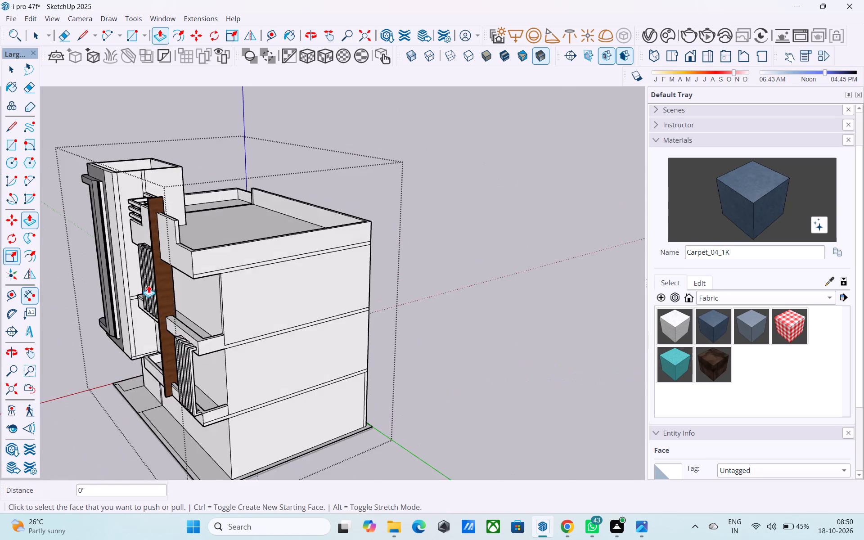
{"action": "middle_click_drag", "start_coordinate": [178, 272], "coordinate": [316, 274]}
{"action": "scroll", "coordinate": [319, 265], "scroll_direction": "up", "scroll_amount": 9}
{"action": "middle_click_drag", "start_coordinate": [314, 249], "coordinate": [391, 286], "text": "shift"}
{"action": "scroll", "coordinate": [390, 287], "scroll_direction": "up", "scroll_amount": 1}
{"action": "middle_click_drag", "start_coordinate": [387, 287], "coordinate": [326, 280]}
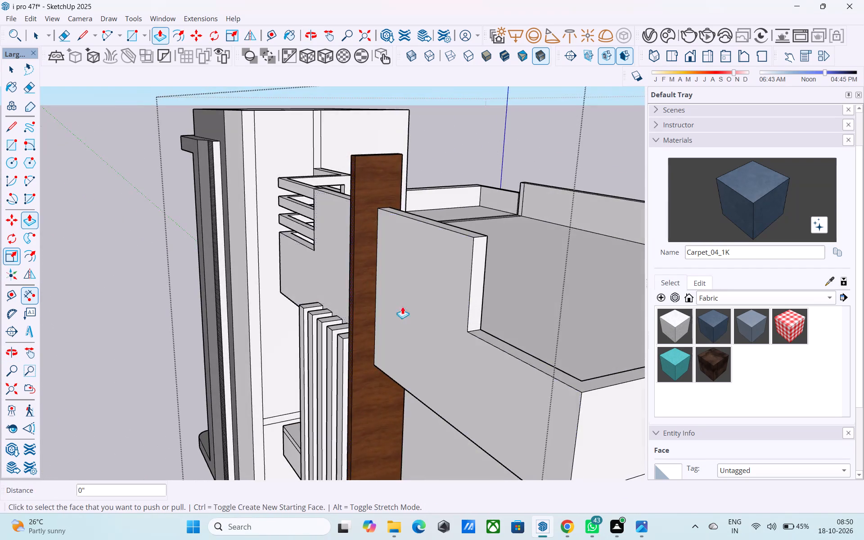
{"action": "scroll", "coordinate": [203, 268], "scroll_direction": "down", "scroll_amount": 5}
{"action": "scroll", "coordinate": [335, 304], "scroll_direction": "up", "scroll_amount": 4}
{"action": "key", "text": "space"}
{"action": "left_click", "coordinate": [339, 297]}
{"action": "scroll", "coordinate": [339, 297], "scroll_direction": "up", "scroll_amount": 4}
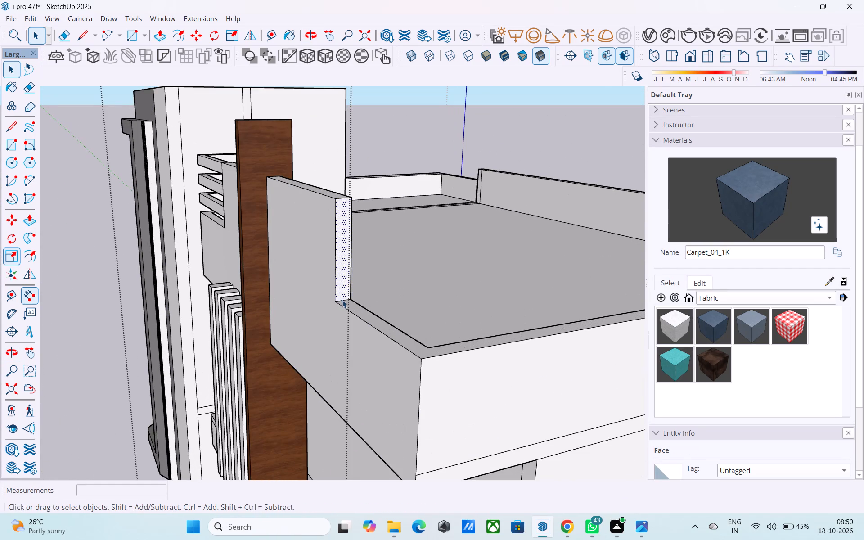
{"action": "left_click", "coordinate": [343, 300]}
{"action": "key", "text": "m"}
{"action": "scroll", "coordinate": [343, 300], "scroll_direction": "up", "scroll_amount": 3}
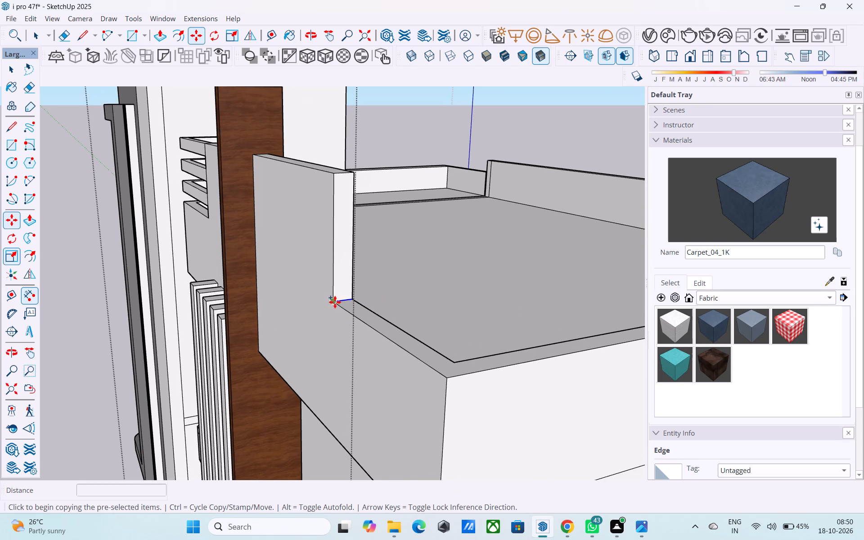
{"action": "left_click", "coordinate": [335, 302]}
{"action": "left_click", "coordinate": [332, 176]}
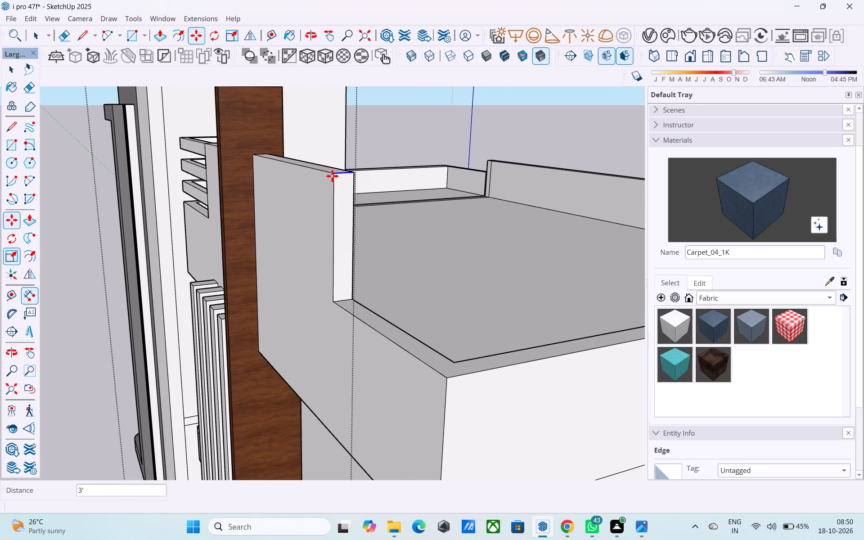
{"action": "key", "text": "slash"}
{"action": "key", "text": "6"}
{"action": "key", "text": "Return"}
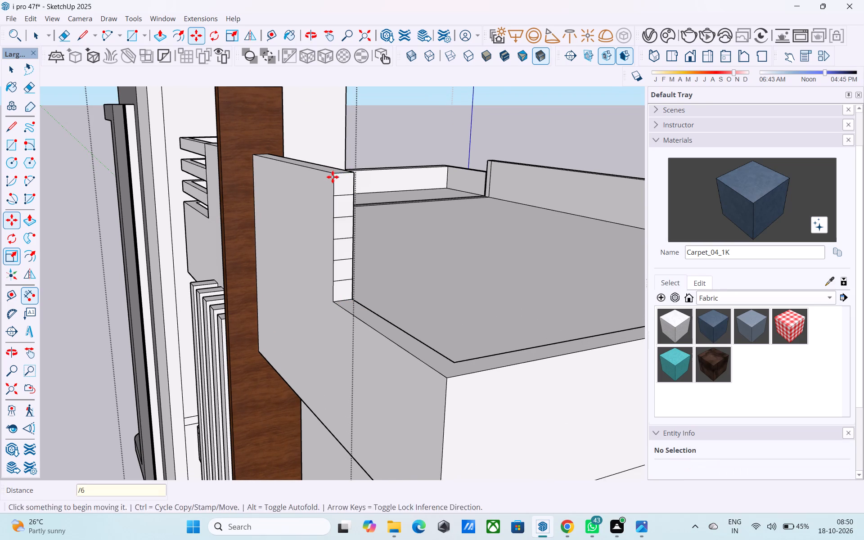
{"action": "key", "text": "space"}
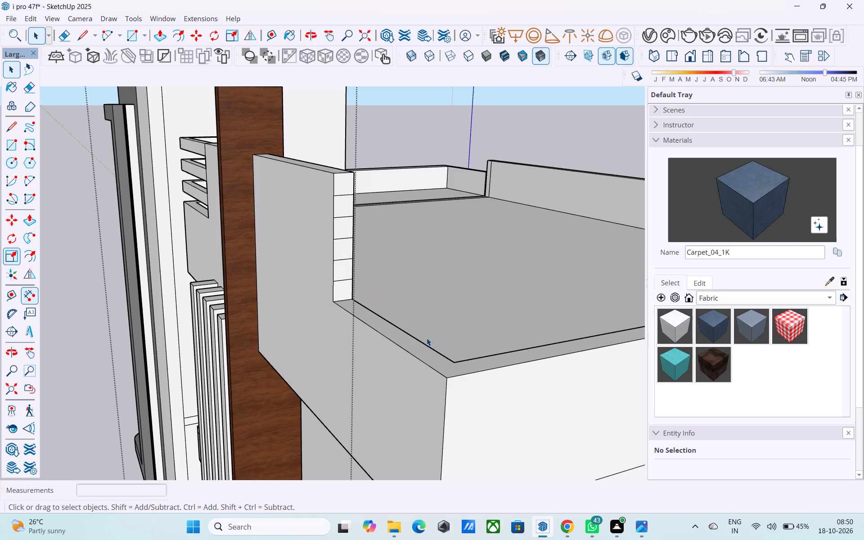
Draw two 6" lines across the parapet top at the front roof corner to outline a square post base.
{"action": "middle_click_drag", "start_coordinate": [427, 338], "coordinate": [430, 385], "text": "shift"}
{"action": "scroll", "coordinate": [425, 286], "scroll_direction": "down", "scroll_amount": 4}
{"action": "middle_click_drag", "start_coordinate": [423, 291], "coordinate": [394, 354]}
{"action": "scroll", "coordinate": [422, 300], "scroll_direction": "up", "scroll_amount": 2}
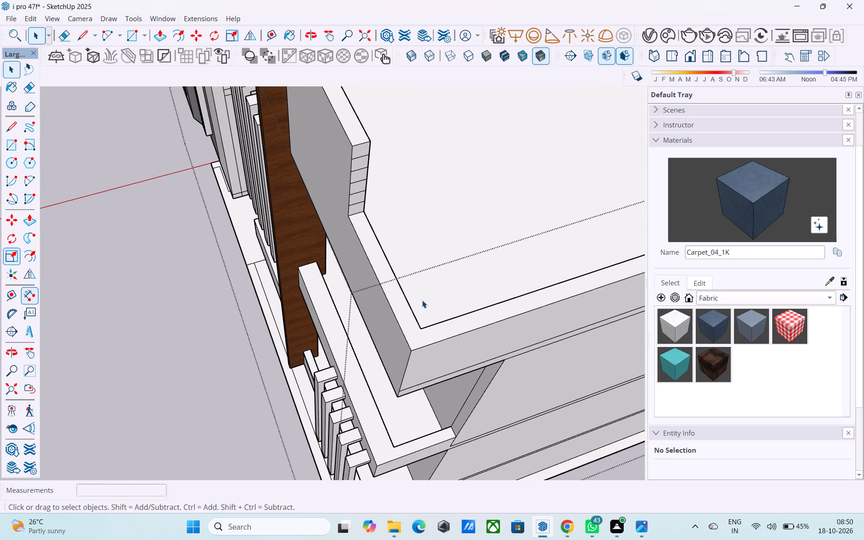
{"action": "key", "text": "l"}
{"action": "scroll", "coordinate": [422, 301], "scroll_direction": "up", "scroll_amount": 1}
{"action": "left_click", "coordinate": [421, 333]}
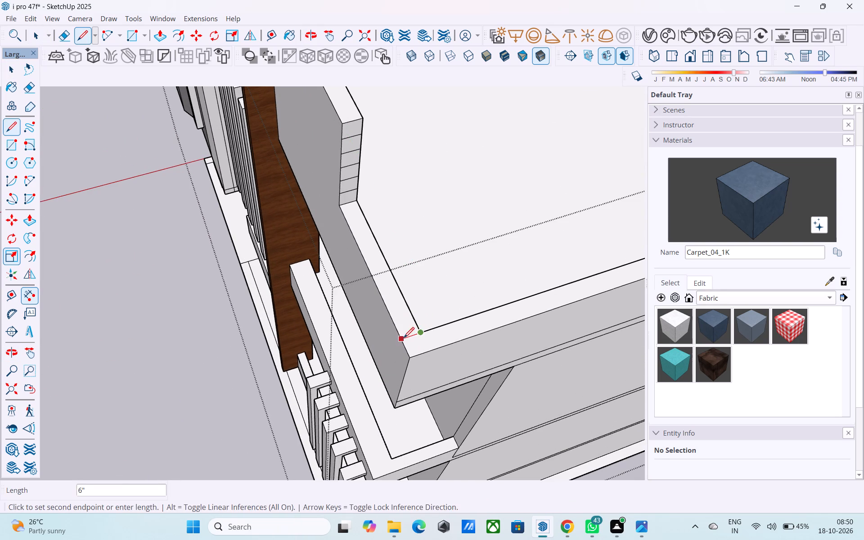
{"action": "left_click", "coordinate": [404, 339]}
{"action": "scroll", "coordinate": [418, 341], "scroll_direction": "up", "scroll_amount": 3}
{"action": "left_click", "coordinate": [418, 333]}
{"action": "left_click", "coordinate": [433, 355]}
{"action": "key", "text": "space"}
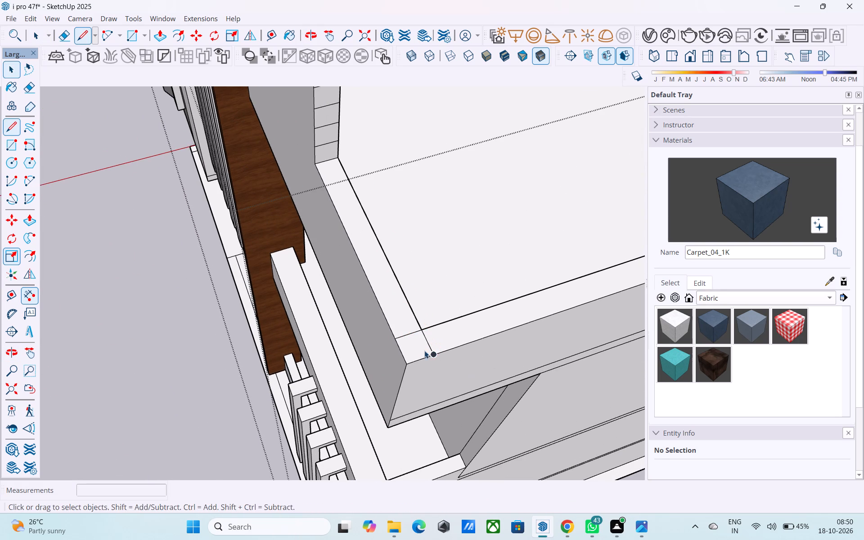
Extrude the corner square 3' up to the height of the raised parapet.
{"action": "left_click", "coordinate": [424, 350]}
{"action": "key", "text": "p"}
{"action": "left_click", "coordinate": [423, 350]}
{"action": "scroll", "coordinate": [421, 276], "scroll_direction": "down", "scroll_amount": 6}
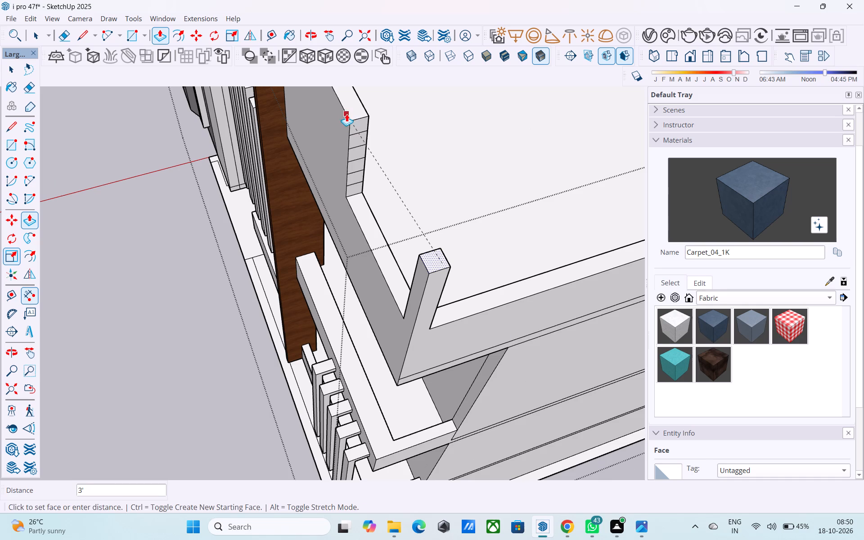
{"action": "left_click", "coordinate": [346, 113]}
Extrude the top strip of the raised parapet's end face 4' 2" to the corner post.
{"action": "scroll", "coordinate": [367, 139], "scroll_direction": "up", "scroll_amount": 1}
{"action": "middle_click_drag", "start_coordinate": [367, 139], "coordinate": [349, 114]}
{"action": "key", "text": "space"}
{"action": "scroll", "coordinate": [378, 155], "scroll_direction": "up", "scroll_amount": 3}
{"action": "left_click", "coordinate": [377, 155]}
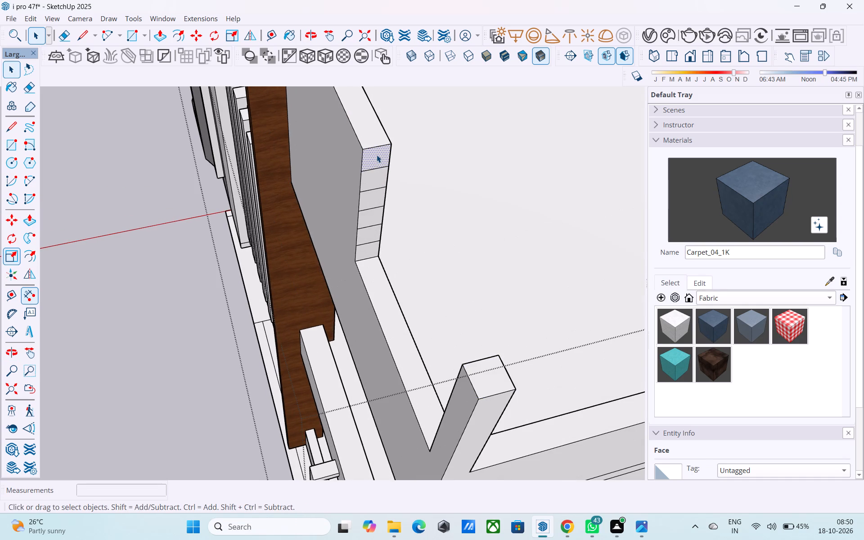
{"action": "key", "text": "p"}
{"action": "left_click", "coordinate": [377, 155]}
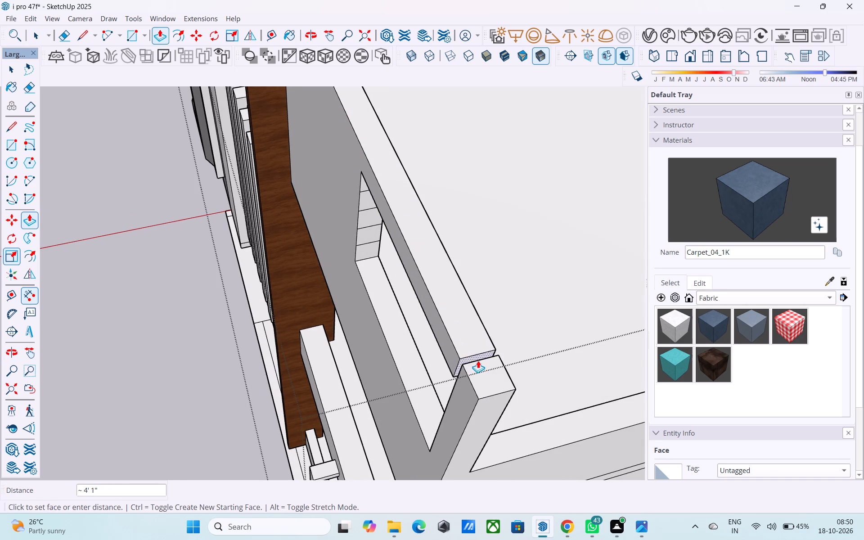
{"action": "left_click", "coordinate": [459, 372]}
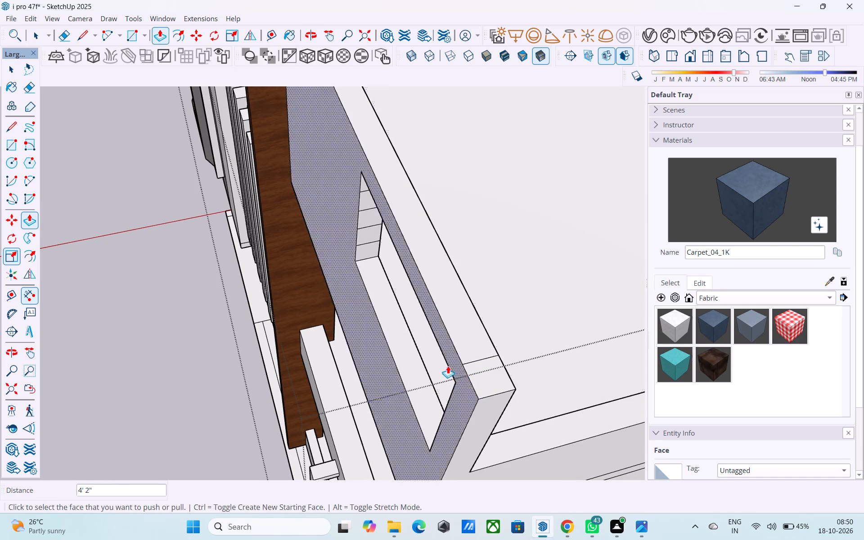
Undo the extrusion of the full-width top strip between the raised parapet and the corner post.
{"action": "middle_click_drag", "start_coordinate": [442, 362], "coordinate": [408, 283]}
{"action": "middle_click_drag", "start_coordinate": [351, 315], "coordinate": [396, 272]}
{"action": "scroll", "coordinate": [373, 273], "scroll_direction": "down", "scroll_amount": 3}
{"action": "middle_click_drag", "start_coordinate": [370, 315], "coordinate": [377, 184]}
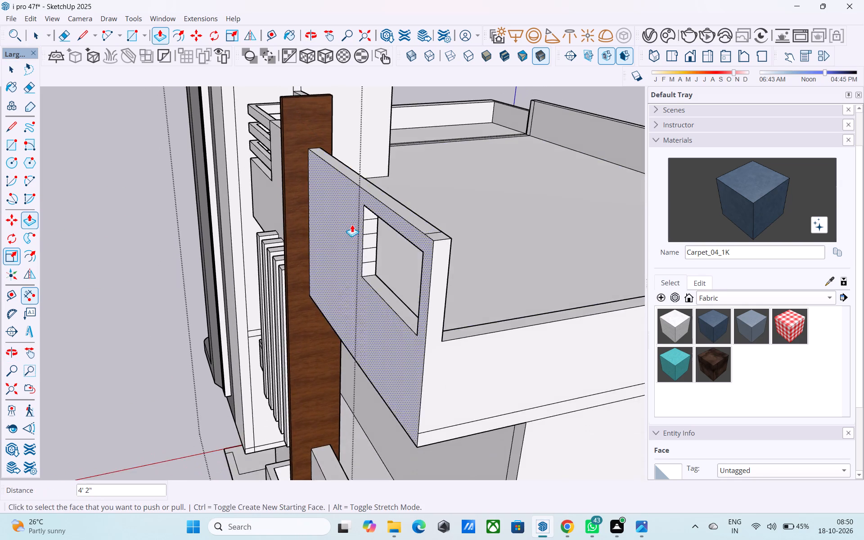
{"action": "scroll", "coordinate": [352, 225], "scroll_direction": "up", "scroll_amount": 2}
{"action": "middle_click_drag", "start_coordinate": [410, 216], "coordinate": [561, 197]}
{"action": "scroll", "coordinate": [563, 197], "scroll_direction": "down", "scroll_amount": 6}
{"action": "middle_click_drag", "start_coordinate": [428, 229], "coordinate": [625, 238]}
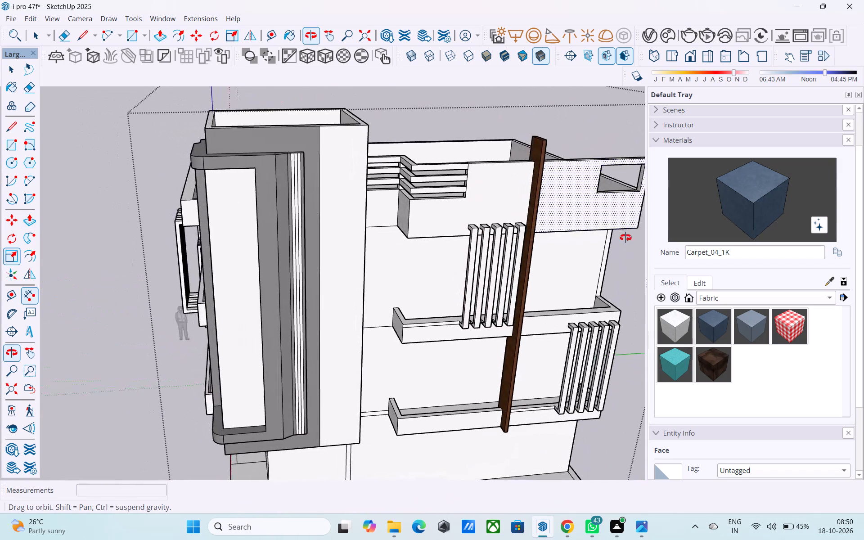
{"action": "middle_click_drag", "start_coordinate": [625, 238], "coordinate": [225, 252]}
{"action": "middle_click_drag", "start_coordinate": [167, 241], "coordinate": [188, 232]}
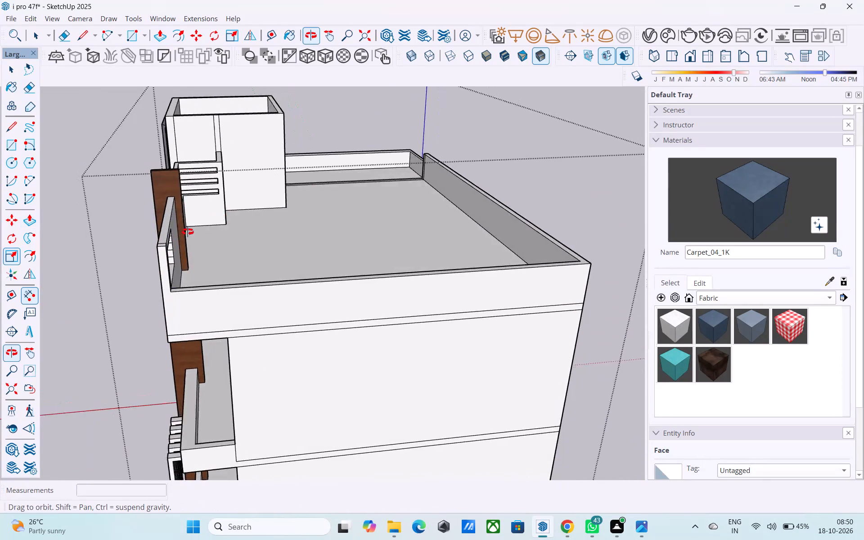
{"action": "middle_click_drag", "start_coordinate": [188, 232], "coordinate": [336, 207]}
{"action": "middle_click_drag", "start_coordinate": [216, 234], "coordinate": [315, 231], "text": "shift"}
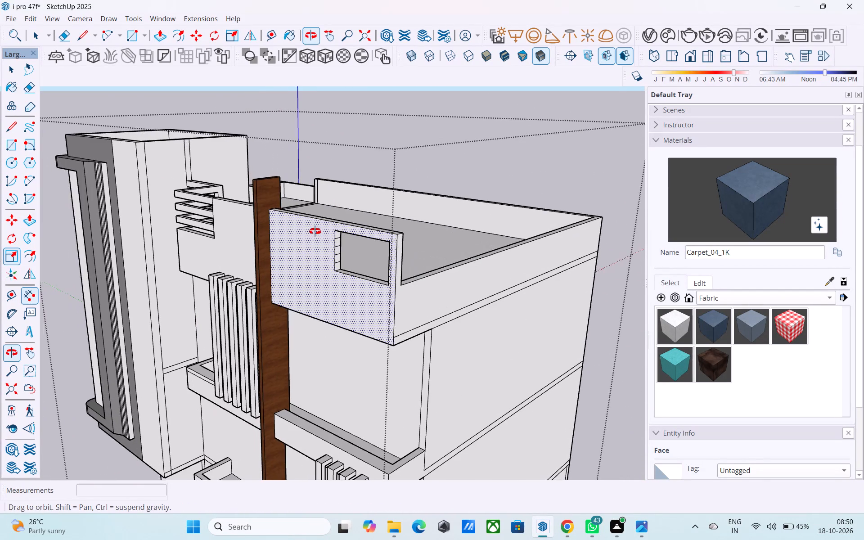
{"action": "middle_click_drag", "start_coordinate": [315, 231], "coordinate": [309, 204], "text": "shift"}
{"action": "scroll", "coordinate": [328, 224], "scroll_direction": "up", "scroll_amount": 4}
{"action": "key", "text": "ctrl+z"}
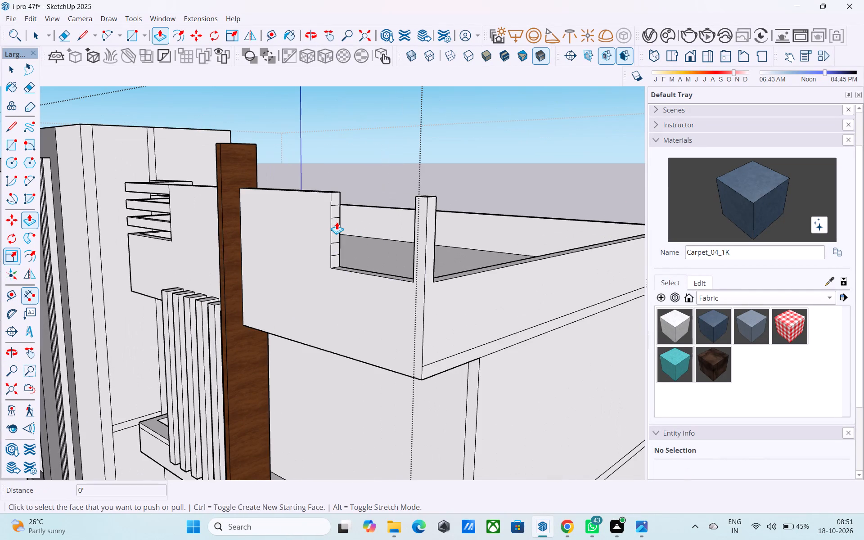
Draw a vertical line down the raised parapet's divided end face, from top edge to bottom edge, near its outer side.
{"action": "key", "text": "space"}
{"action": "middle_click_drag", "start_coordinate": [335, 221], "coordinate": [262, 284]}
{"action": "scroll", "coordinate": [302, 247], "scroll_direction": "up", "scroll_amount": 3}
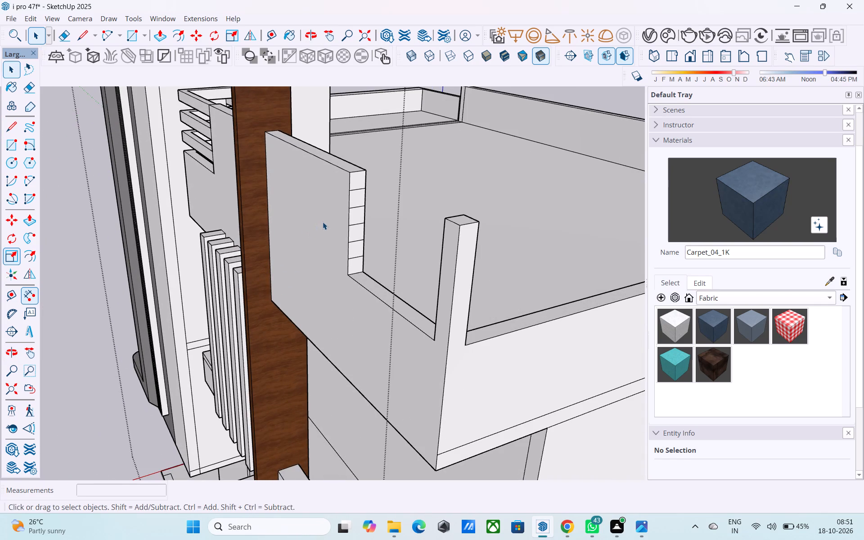
{"action": "key", "text": "l"}
{"action": "scroll", "coordinate": [339, 202], "scroll_direction": "up", "scroll_amount": 3}
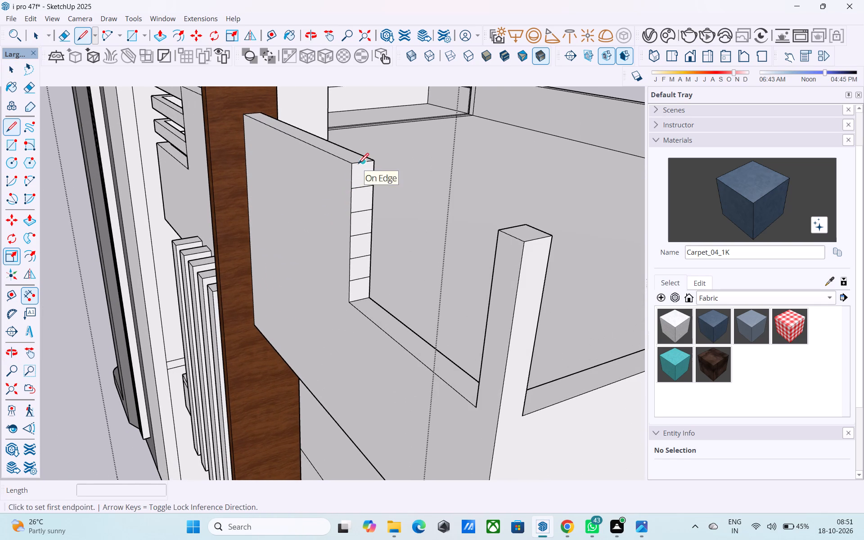
{"action": "scroll", "coordinate": [358, 165], "scroll_direction": "up", "scroll_amount": 7}
{"action": "left_click", "coordinate": [355, 164]}
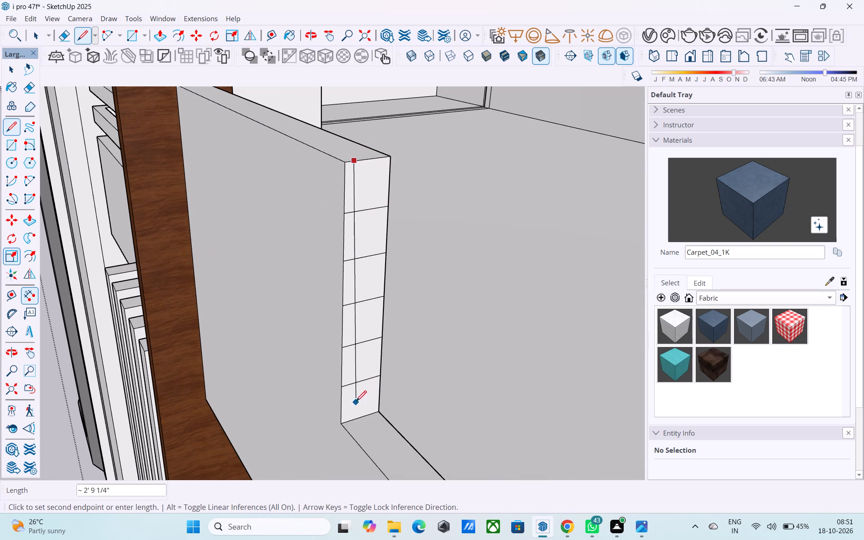
{"action": "left_click", "coordinate": [354, 422]}
{"action": "key", "text": "space"}
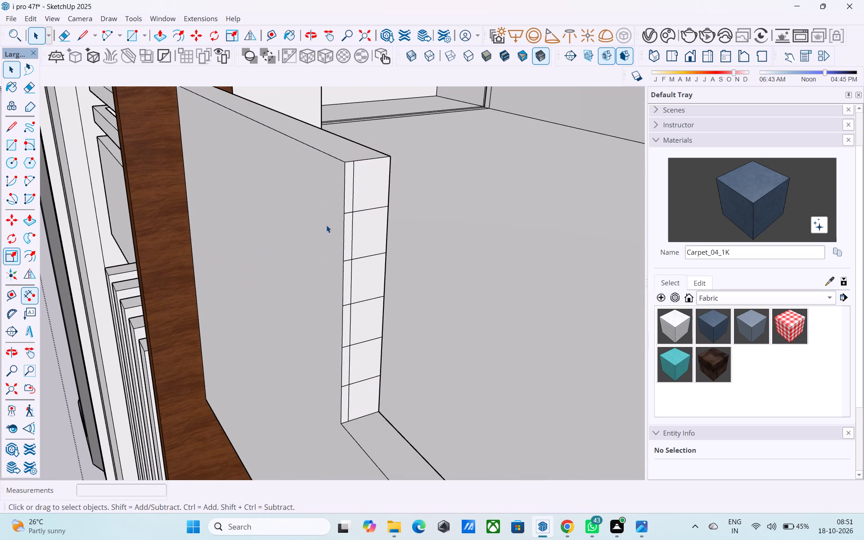
Extrude the wider inner parts of the first, third and fifth strips from the top 4' 2" to the corner post.
{"action": "left_click", "coordinate": [370, 202]}
{"action": "key", "text": "p"}
{"action": "left_click", "coordinate": [370, 202]}
{"action": "scroll", "coordinate": [370, 200], "scroll_direction": "down", "scroll_amount": 5}
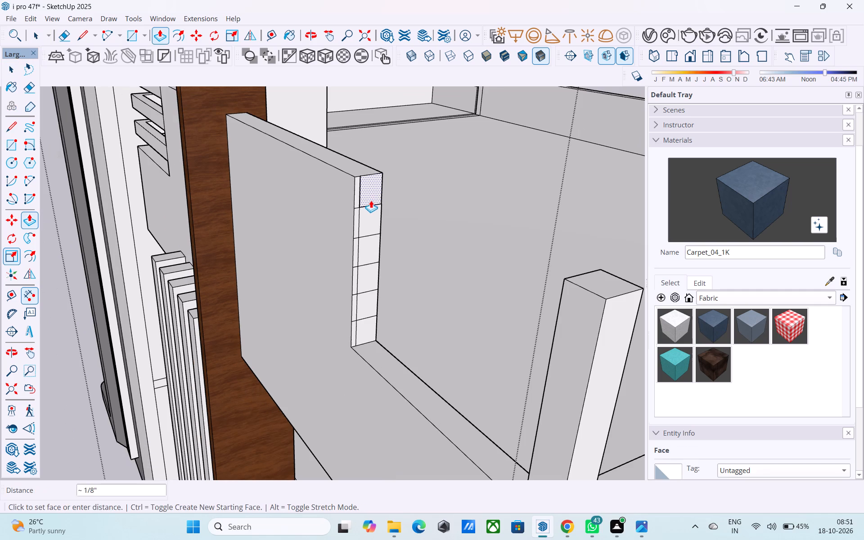
{"action": "left_click", "coordinate": [558, 320]}
{"action": "middle_click_drag", "start_coordinate": [511, 309], "coordinate": [492, 278]}
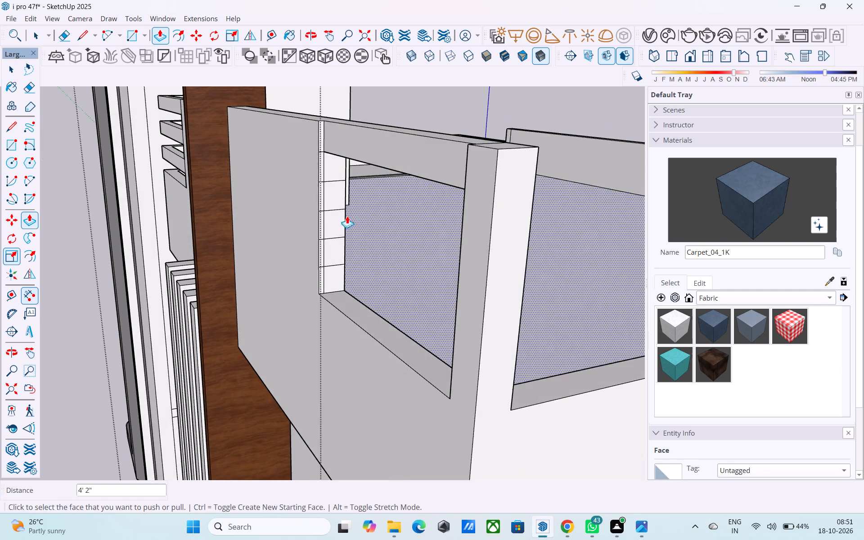
{"action": "key", "text": "space"}
{"action": "scroll", "coordinate": [324, 176], "scroll_direction": "up", "scroll_amount": 3}
{"action": "left_click", "coordinate": [334, 191]}
{"action": "key", "text": "p"}
{"action": "double_click", "coordinate": [334, 191]}
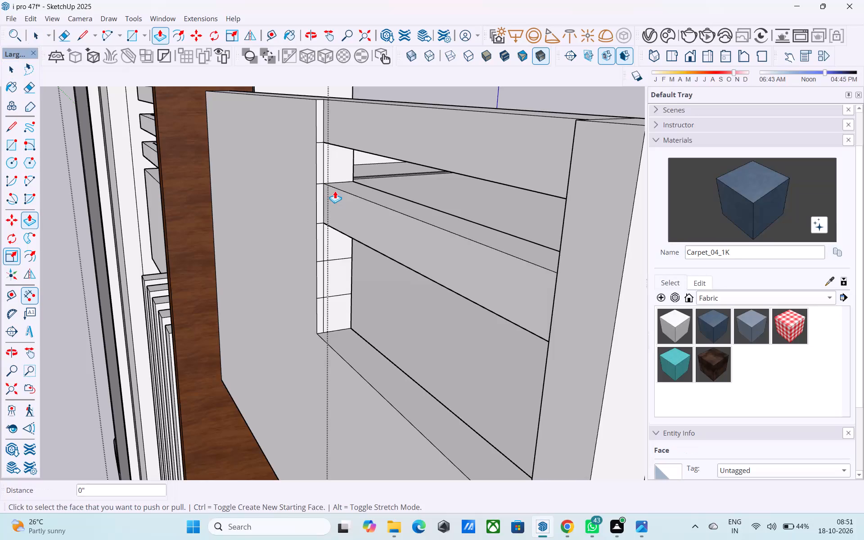
{"action": "double_click", "coordinate": [341, 269]}
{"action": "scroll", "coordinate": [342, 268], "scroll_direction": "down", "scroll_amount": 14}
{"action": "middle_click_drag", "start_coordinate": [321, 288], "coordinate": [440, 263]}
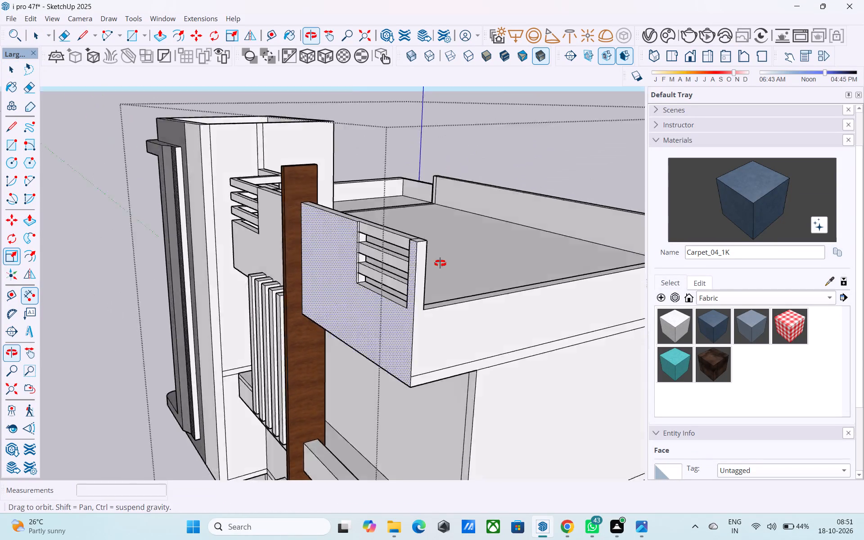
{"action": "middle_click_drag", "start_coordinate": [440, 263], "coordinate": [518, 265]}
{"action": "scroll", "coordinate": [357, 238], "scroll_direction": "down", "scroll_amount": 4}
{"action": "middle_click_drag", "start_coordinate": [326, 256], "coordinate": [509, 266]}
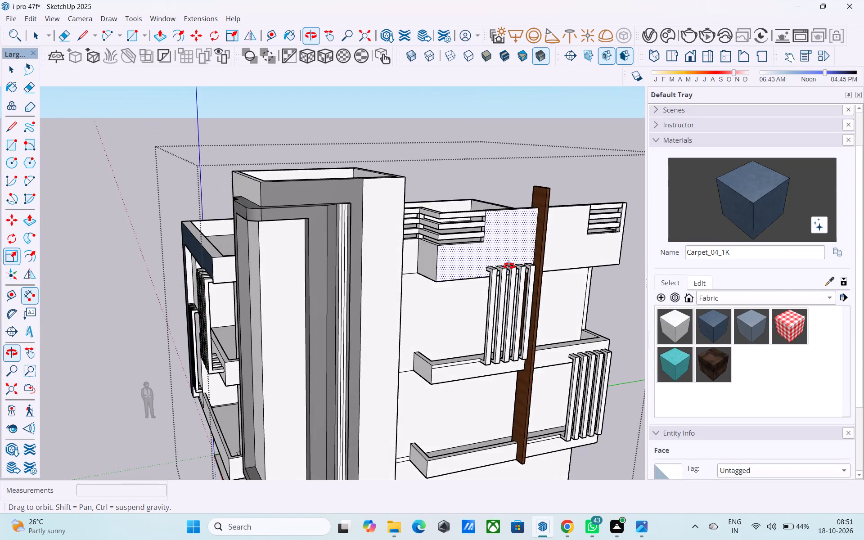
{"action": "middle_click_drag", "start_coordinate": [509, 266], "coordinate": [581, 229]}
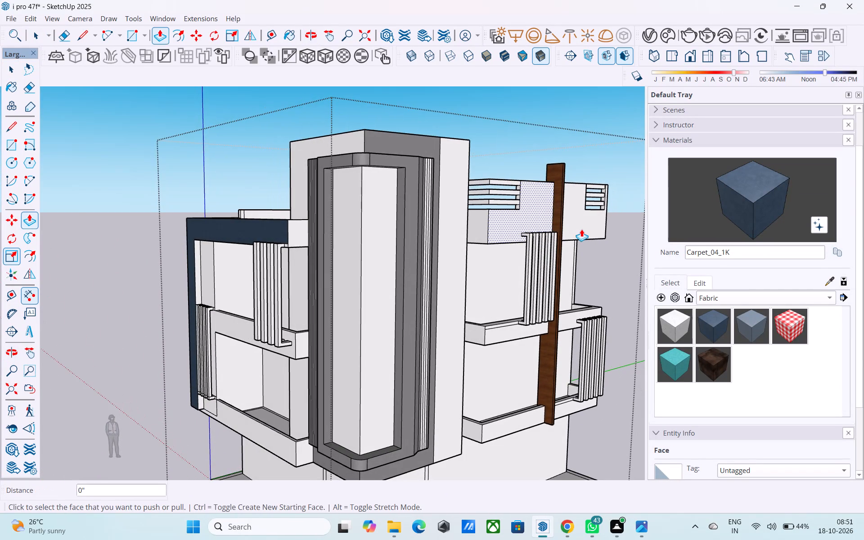
Save the model.
{"action": "key", "text": "ctrl+s"}
{"action": "key", "text": "space"}
Place a vertical guide 6" in from the outer corner edge of the wall behind the upper balcony.
{"action": "middle_click_drag", "start_coordinate": [533, 224], "coordinate": [499, 221]}
{"action": "scroll", "coordinate": [244, 249], "scroll_direction": "down", "scroll_amount": 4}
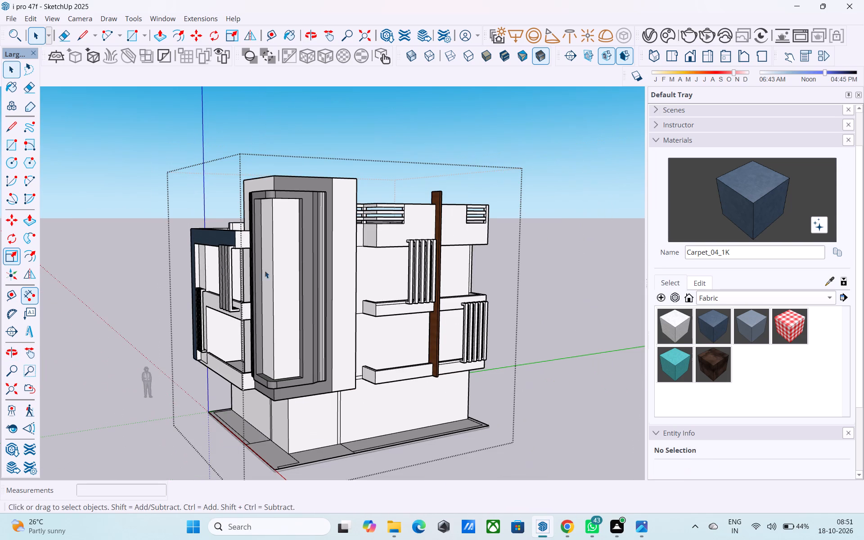
{"action": "middle_click_drag", "start_coordinate": [232, 269], "coordinate": [162, 284]}
{"action": "scroll", "coordinate": [172, 279], "scroll_direction": "down", "scroll_amount": 1}
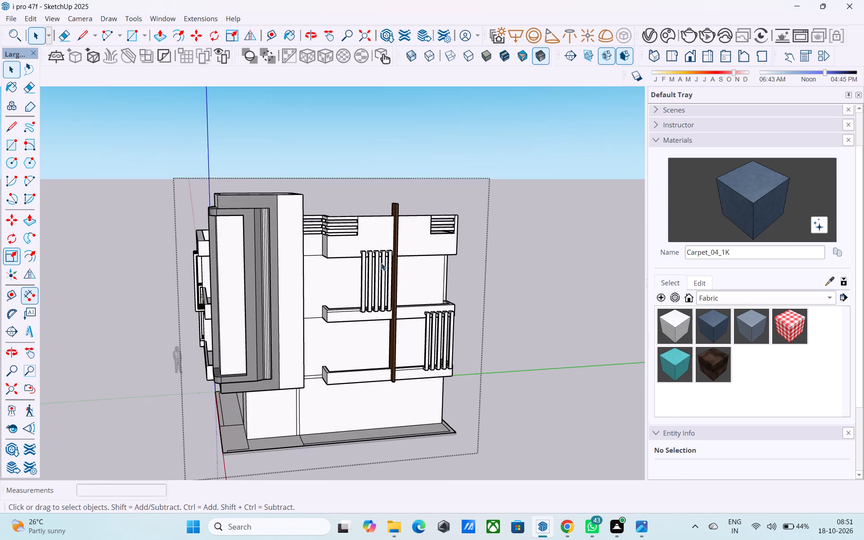
{"action": "middle_click_drag", "start_coordinate": [386, 266], "coordinate": [330, 295]}
{"action": "scroll", "coordinate": [396, 316], "scroll_direction": "up", "scroll_amount": 7}
{"action": "scroll", "coordinate": [440, 317], "scroll_direction": "up", "scroll_amount": 1}
{"action": "key", "text": "t"}
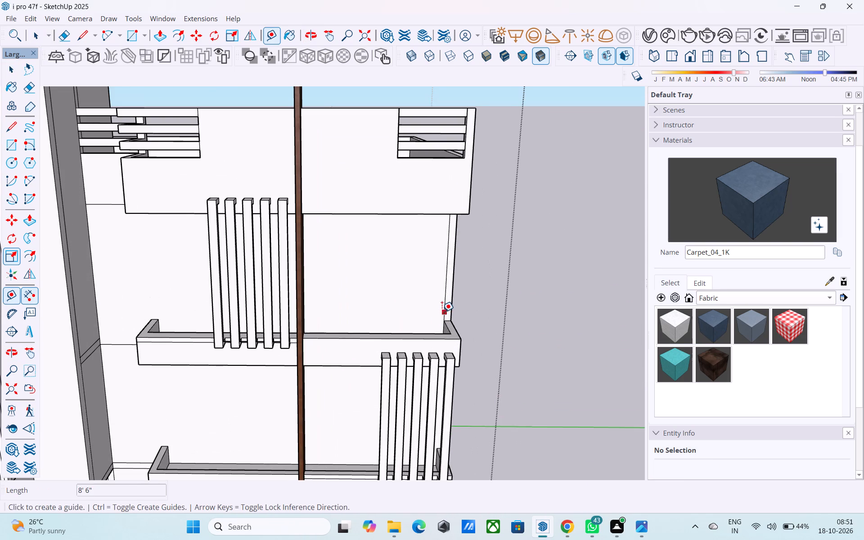
{"action": "scroll", "coordinate": [442, 309], "scroll_direction": "up", "scroll_amount": 3}
{"action": "left_click", "coordinate": [443, 309]}
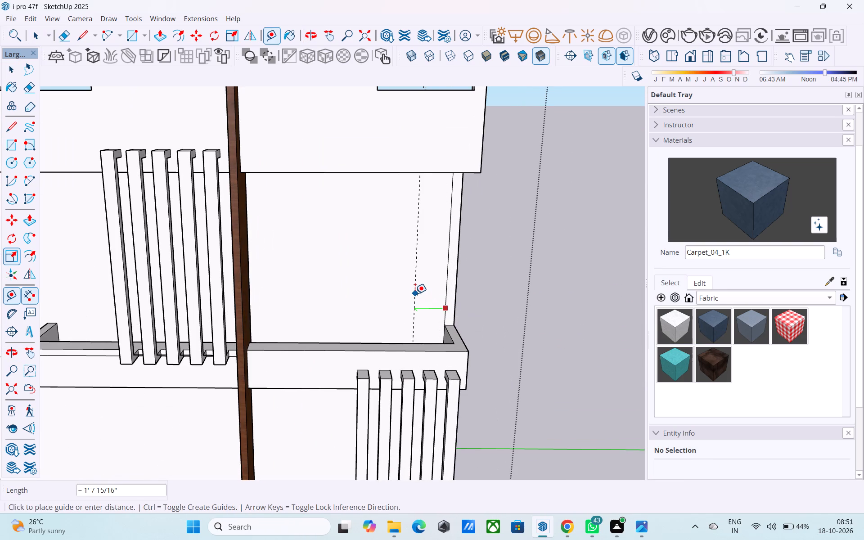
{"action": "key", "text": "6"}
{"action": "key", "text": "shift+quotedbl"}
{"action": "key", "text": "Return"}
{"action": "key", "text": "space"}
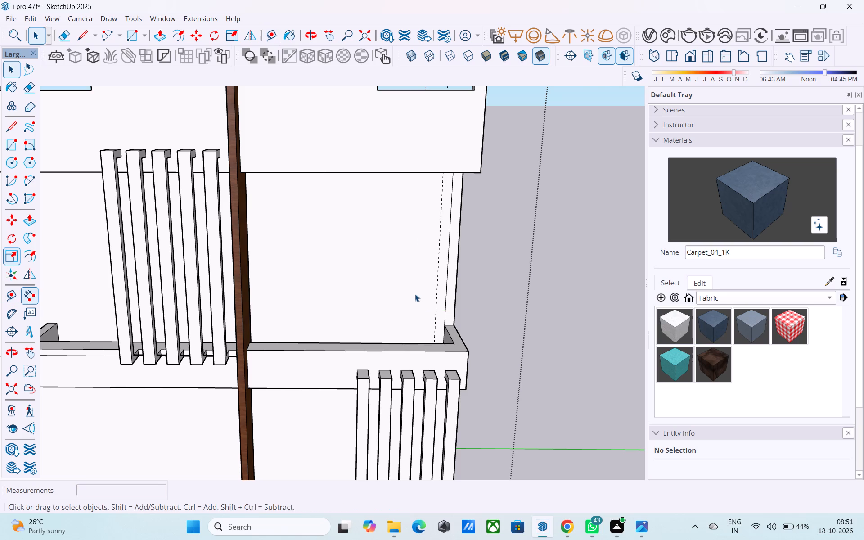
Draw a door rectangle 3' wide and 7' high on the upper balcony wall, starting at the base of the vertical guide.
{"action": "middle_click_drag", "start_coordinate": [417, 304], "coordinate": [417, 296], "text": "shift"}
{"action": "middle_click_drag", "start_coordinate": [445, 382], "coordinate": [426, 299], "text": "shift"}
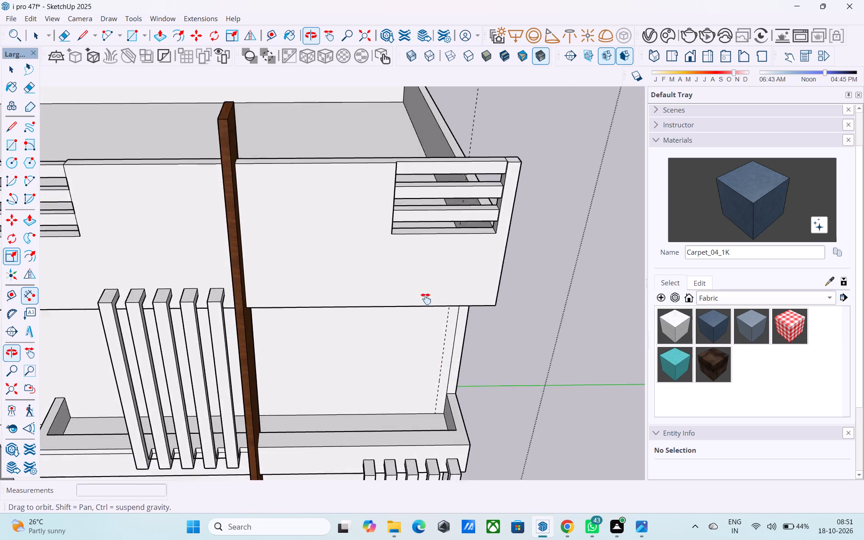
{"action": "middle_click_drag", "start_coordinate": [426, 299], "coordinate": [425, 291], "text": "shift"}
{"action": "scroll", "coordinate": [419, 318], "scroll_direction": "up", "scroll_amount": 3}
{"action": "key", "text": "r"}
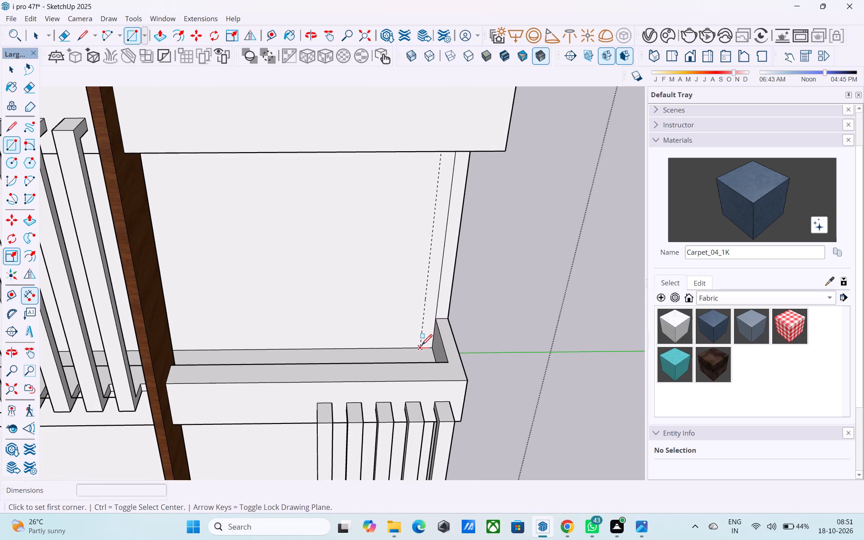
{"action": "left_click", "coordinate": [422, 346]}
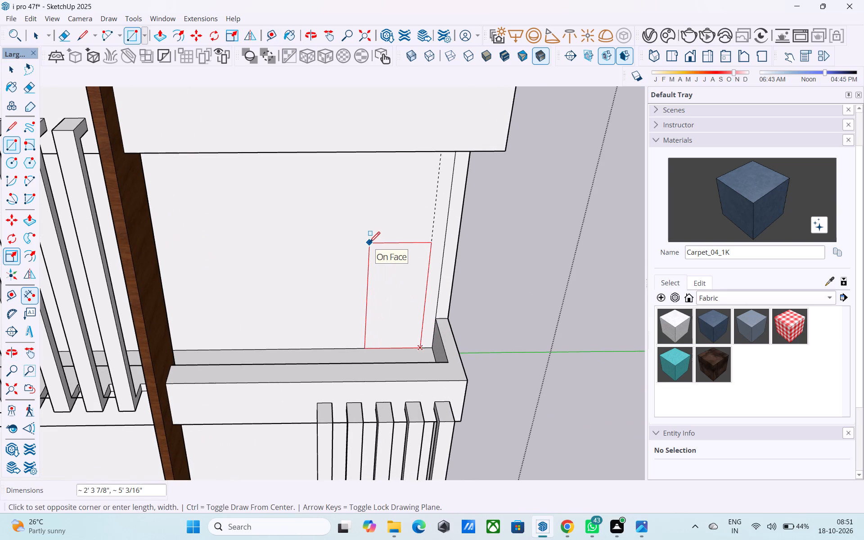
{"action": "key", "text": "7"}
{"action": "type", "text": "',3'"}
{"action": "key", "text": "Return"}
{"action": "type", "text": "3',7'"}
{"action": "key", "text": "Return"}
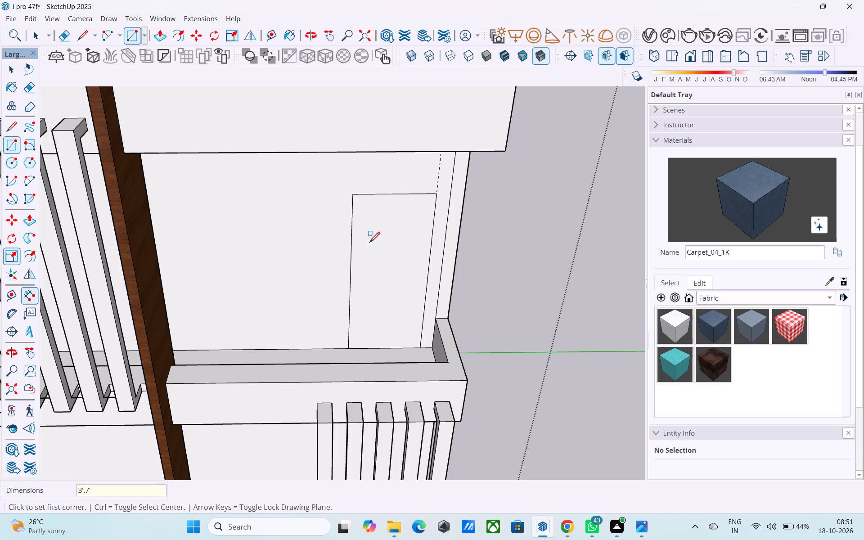
Offset the door rectangle's outline 3" inward to form its frame.
{"action": "key", "text": "space"}
{"action": "left_click", "coordinate": [369, 246]}
{"action": "key", "text": "f"}
{"action": "left_click", "coordinate": [370, 246]}
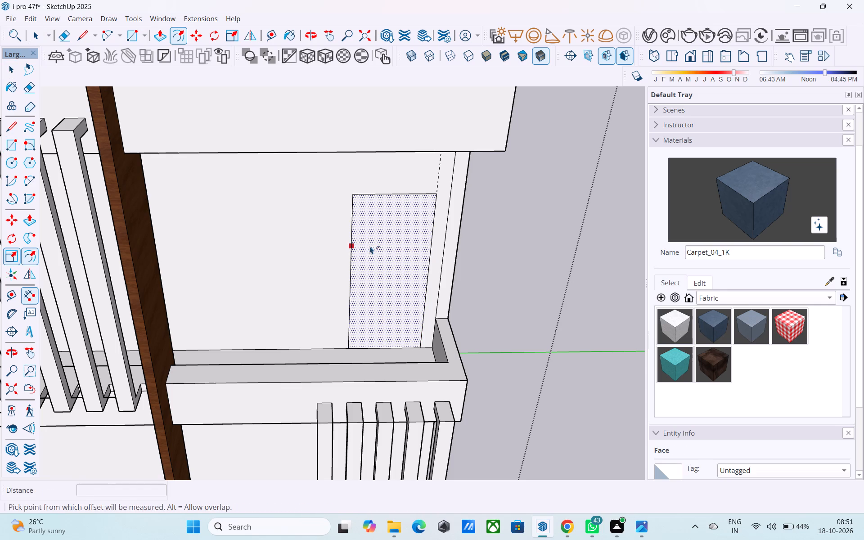
{"action": "type", "text": "3\""}
{"action": "key", "text": "Return"}
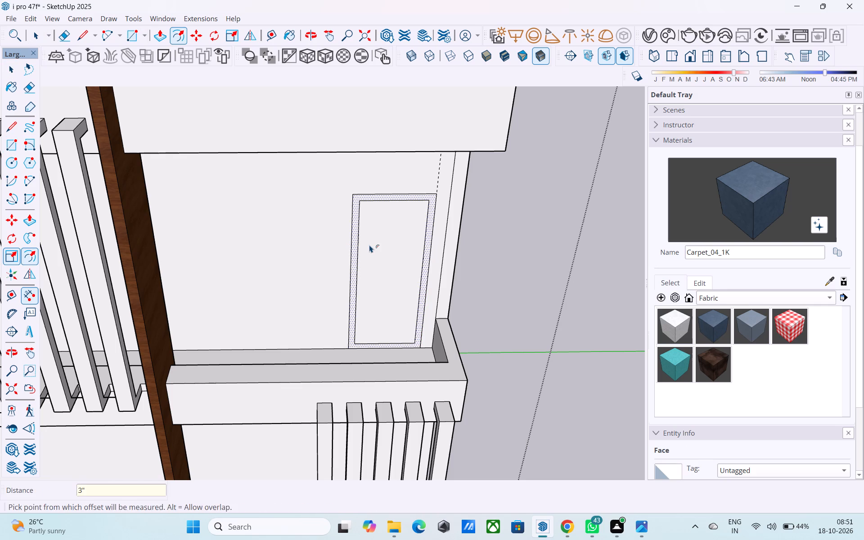
{"action": "key", "text": "space"}
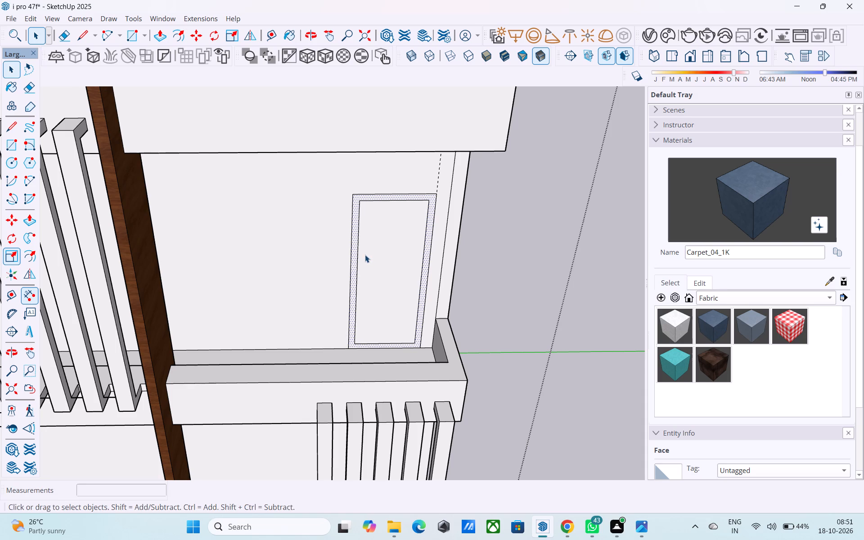
Draw a second 3' by 7' door rectangle on the same wall, from the inner floor corner at the balcony's opposite end.
{"action": "middle_click_drag", "start_coordinate": [365, 255], "coordinate": [360, 247]}
{"action": "middle_click_drag", "start_coordinate": [335, 267], "coordinate": [341, 249]}
{"action": "scroll", "coordinate": [350, 243], "scroll_direction": "down", "scroll_amount": 6}
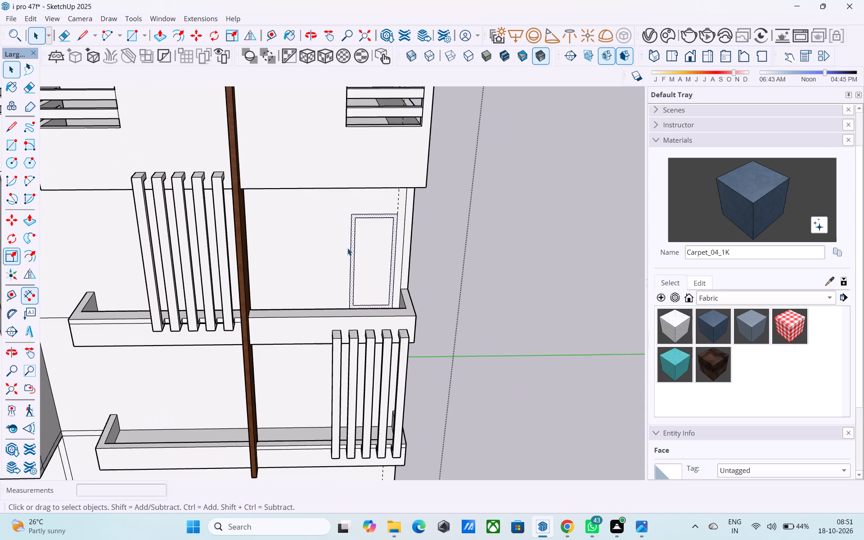
{"action": "scroll", "coordinate": [366, 262], "scroll_direction": "down", "scroll_amount": 4}
{"action": "middle_click_drag", "start_coordinate": [302, 283], "coordinate": [293, 284]}
{"action": "scroll", "coordinate": [224, 289], "scroll_direction": "up", "scroll_amount": 3}
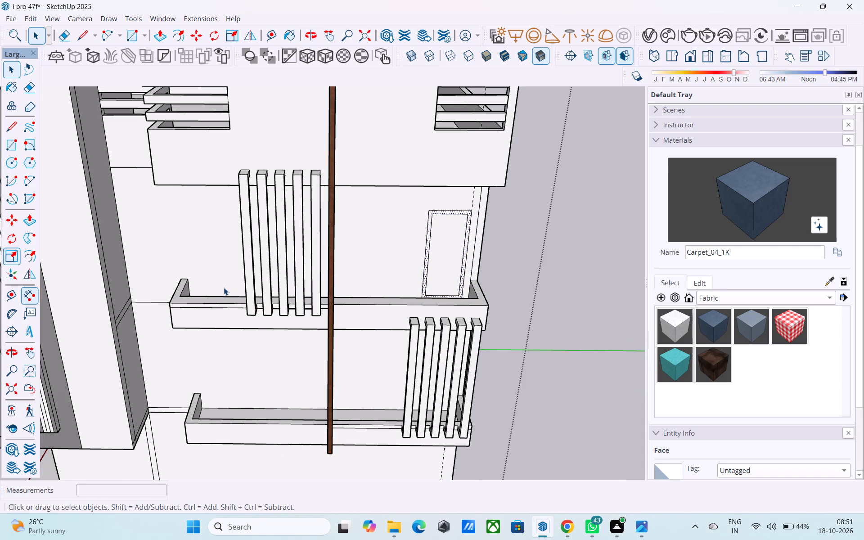
{"action": "scroll", "coordinate": [199, 289], "scroll_direction": "up", "scroll_amount": 4}
{"action": "middle_click_drag", "start_coordinate": [193, 295], "coordinate": [193, 315]}
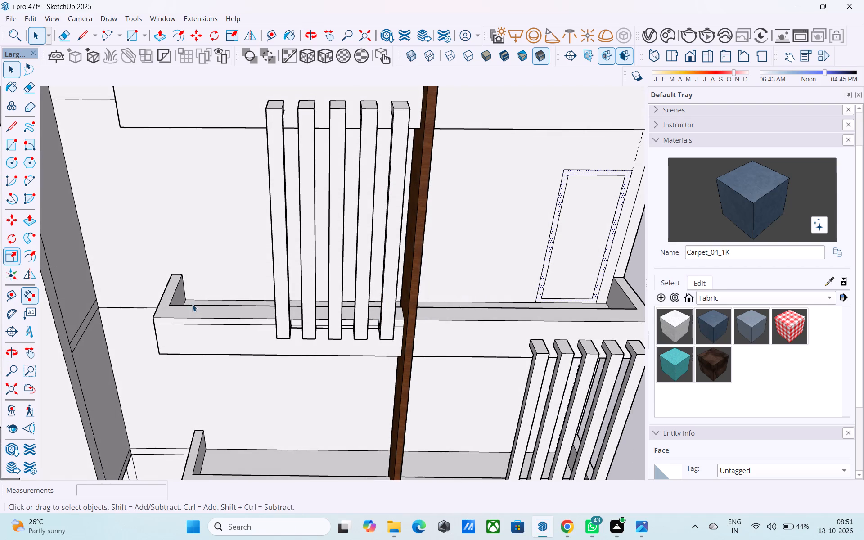
{"action": "key", "text": "r"}
{"action": "middle_click", "coordinate": [191, 298], "text": "shift"}
{"action": "scroll", "coordinate": [191, 300], "scroll_direction": "up", "scroll_amount": 6}
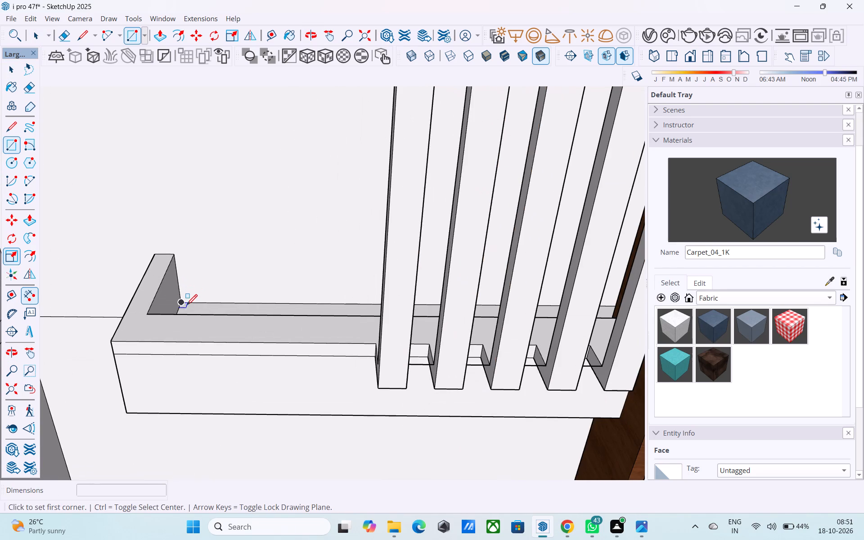
{"action": "left_click", "coordinate": [185, 302]}
{"action": "middle_click_drag", "start_coordinate": [256, 206], "coordinate": [256, 202], "text": "shift"}
{"action": "scroll", "coordinate": [258, 200], "scroll_direction": "down", "scroll_amount": 4}
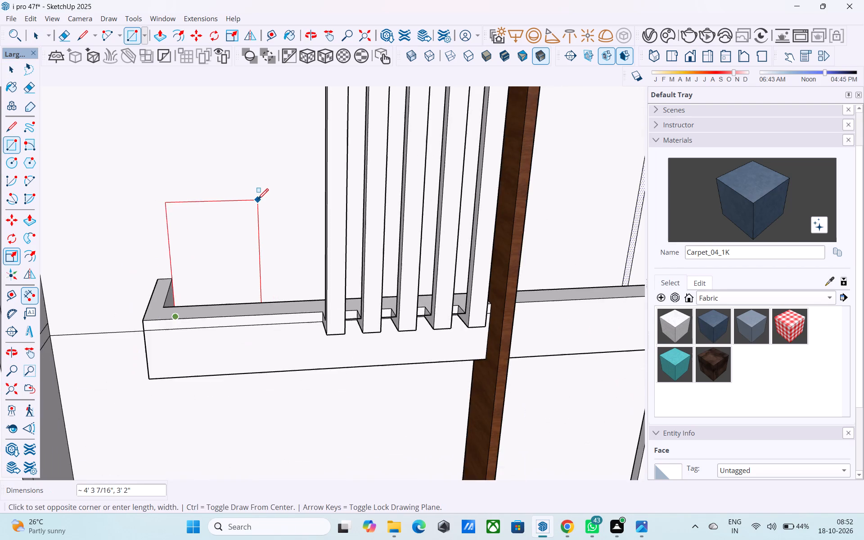
{"action": "scroll", "coordinate": [258, 200], "scroll_direction": "down", "scroll_amount": 4}
{"action": "type", "text": "7',3'"}
{"action": "key", "text": "Return"}
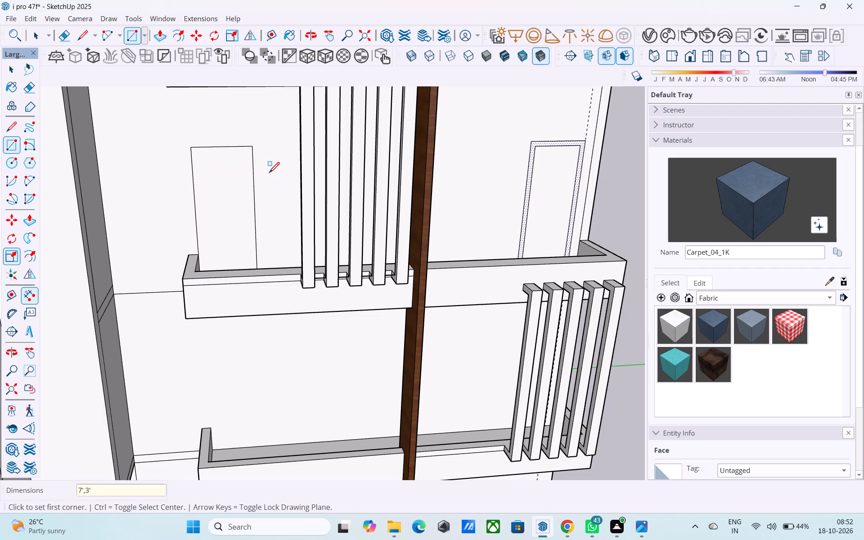
Offset the second door rectangle's outline 3" inward to form its frame.
{"action": "key", "text": "space"}
{"action": "left_click", "coordinate": [235, 175]}
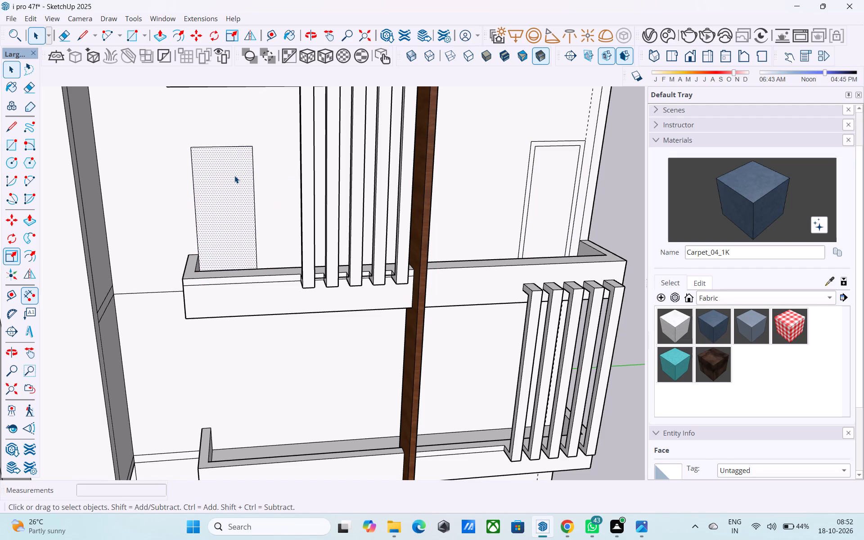
{"action": "key", "text": "f"}
{"action": "left_click", "coordinate": [235, 175]}
{"action": "type", "text": "3\""}
{"action": "key", "text": "Return"}
{"action": "key", "text": "space"}
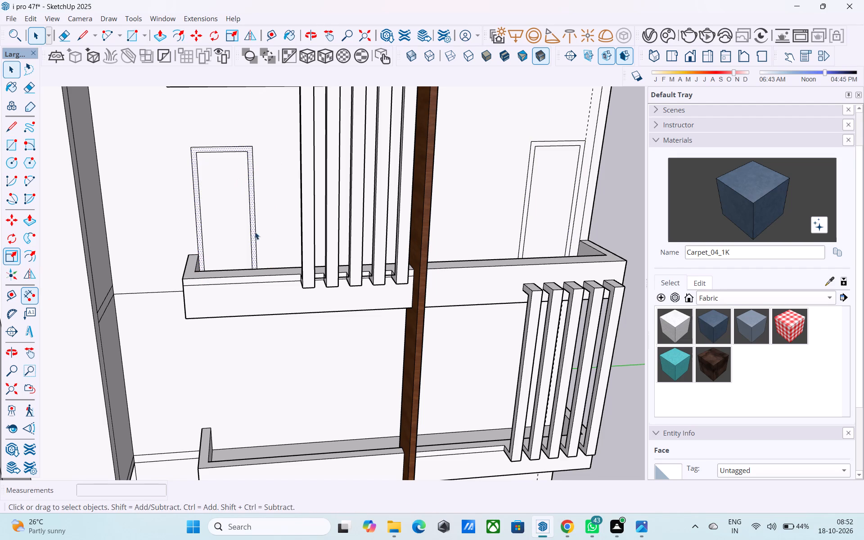
Place a horizontal guide 3' above the balcony wall's base and a vertical guide 1' from the second door's fin-side edge.
{"action": "middle_click_drag", "start_coordinate": [255, 232], "coordinate": [259, 235], "text": "shift"}
{"action": "key", "text": "t"}
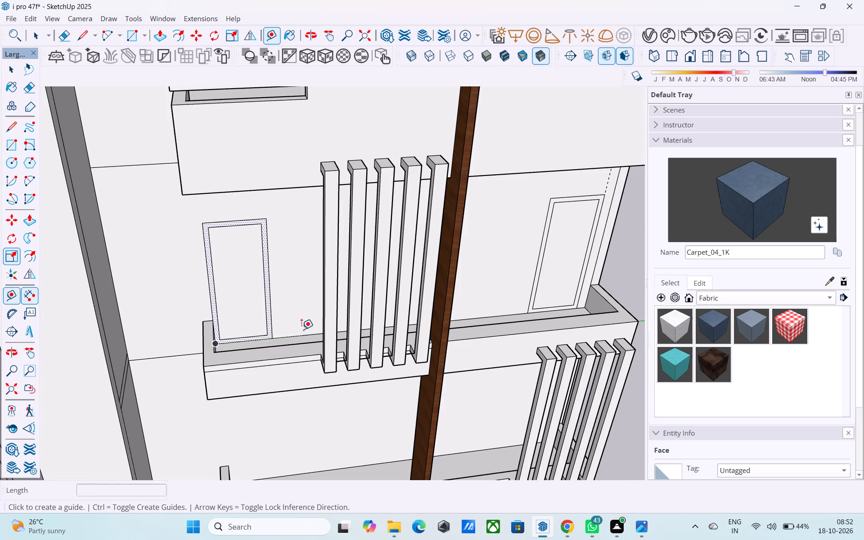
{"action": "left_click", "coordinate": [299, 337]}
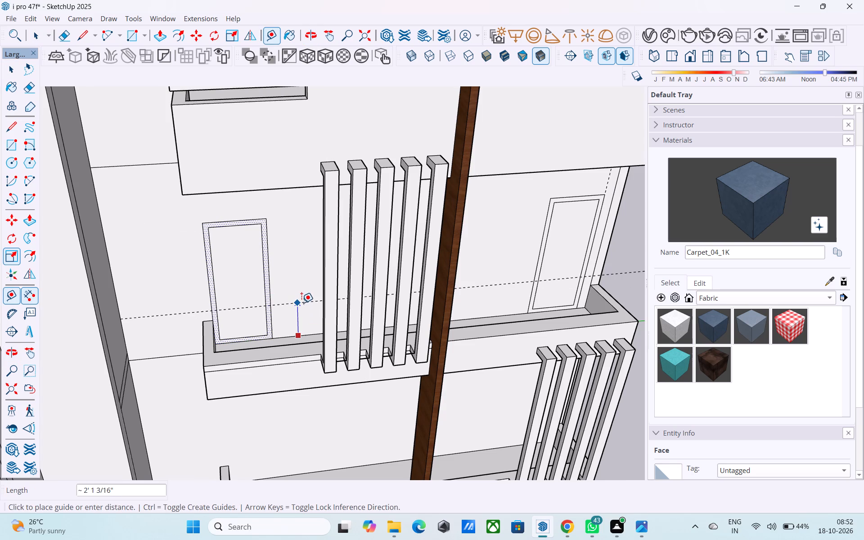
{"action": "type", "text": "3'"}
{"action": "key", "text": "Return"}
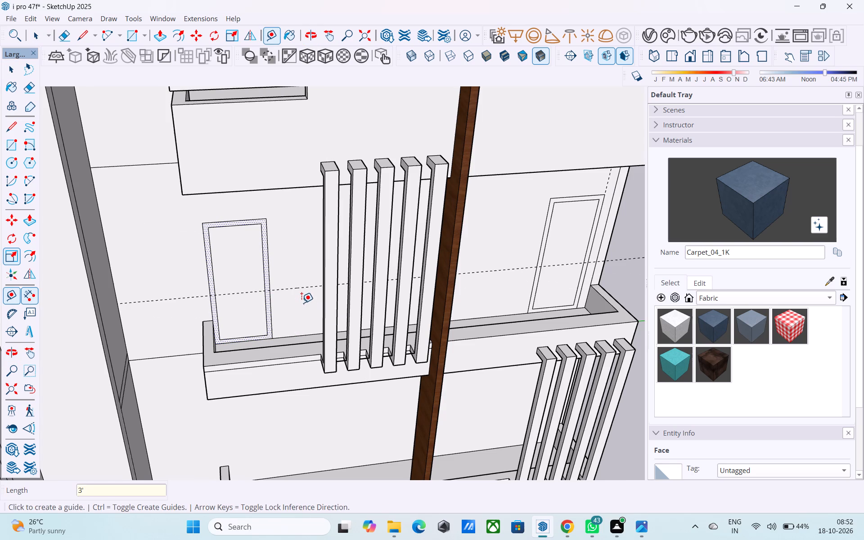
{"action": "scroll", "coordinate": [280, 286], "scroll_direction": "up", "scroll_amount": 3}
{"action": "left_click", "coordinate": [267, 269]}
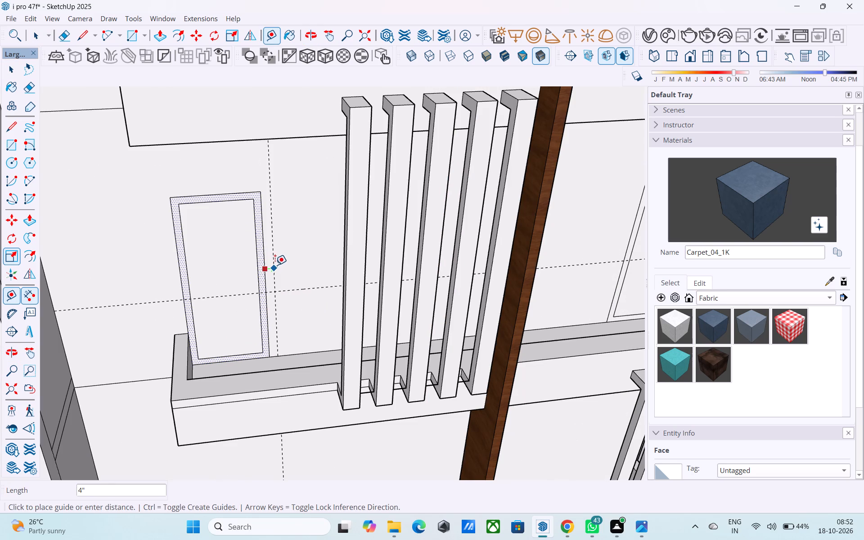
{"action": "type", "text": "1'"}
{"action": "key", "text": "Return"}
Draw a 4' by 4' window rectangle on the wall from the intersection of the two guides, towards the vertical fins.
{"action": "key", "text": "r"}
{"action": "left_click", "coordinate": [297, 286]}
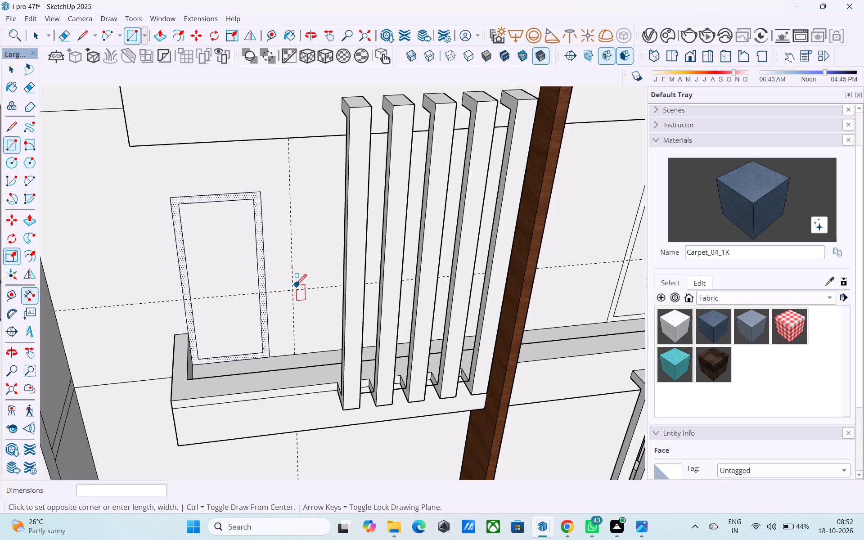
{"action": "key", "text": "r"}
{"action": "left_click", "coordinate": [291, 293]}
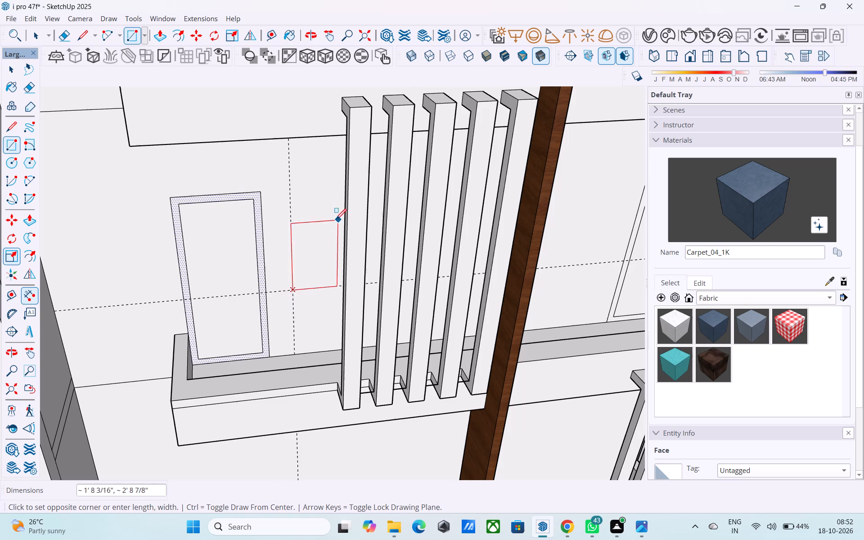
{"action": "middle_click_drag", "start_coordinate": [327, 222], "coordinate": [395, 265], "text": "shift"}
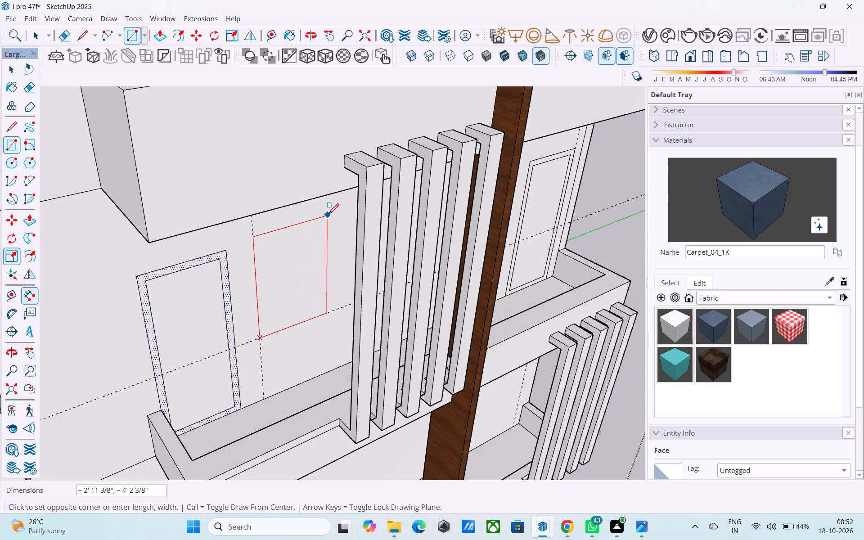
{"action": "type", "text": "4',4'"}
{"action": "key", "text": "Return"}
Offset the window rectangle's outline 3" inward to form its frame.
{"action": "key", "text": "space"}
{"action": "left_click", "coordinate": [333, 274]}
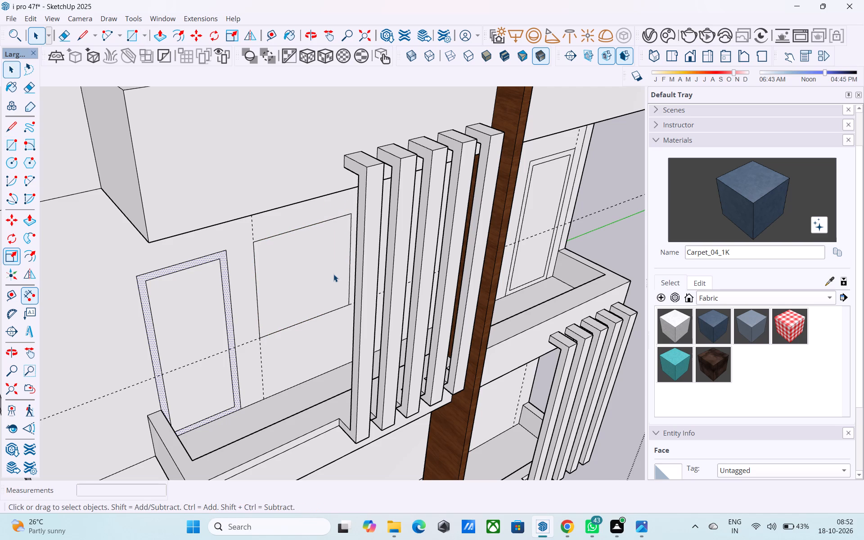
{"action": "key", "text": "f"}
{"action": "left_click", "coordinate": [333, 274]}
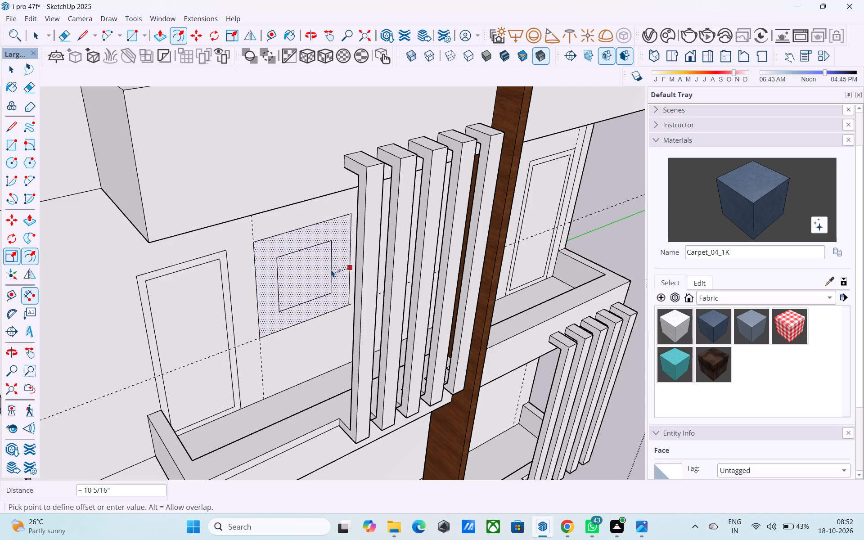
{"action": "type", "text": "3\""}
{"action": "key", "text": "Return"}
{"action": "key", "text": "space"}
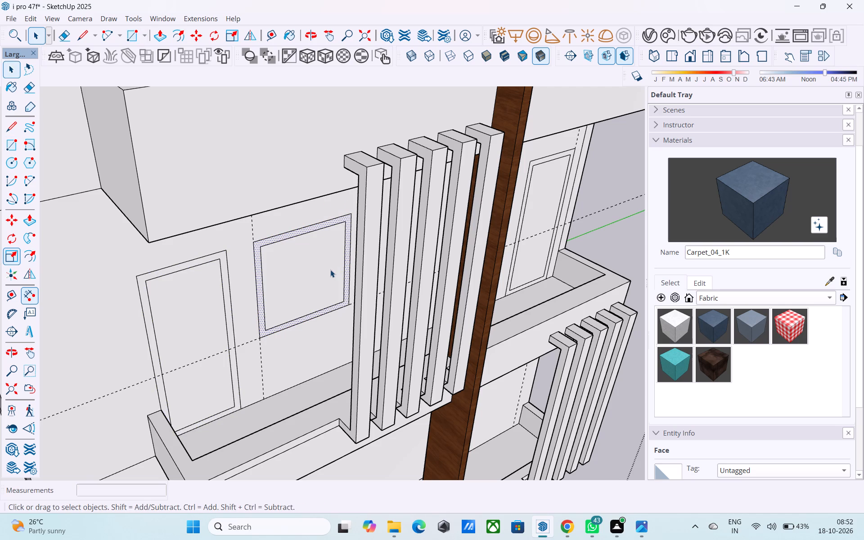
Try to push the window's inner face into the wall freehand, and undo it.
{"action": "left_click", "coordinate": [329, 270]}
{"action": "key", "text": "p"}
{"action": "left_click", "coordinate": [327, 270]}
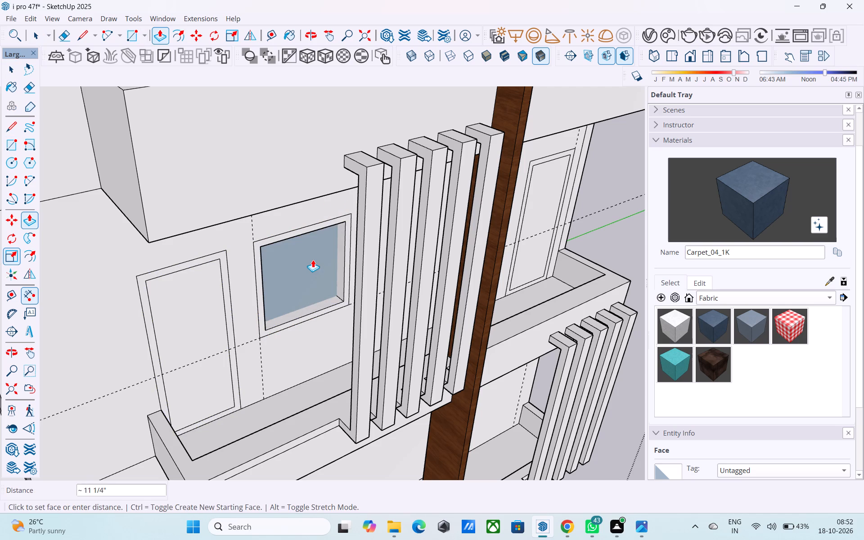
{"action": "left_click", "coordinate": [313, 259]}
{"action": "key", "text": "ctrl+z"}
Push the inner face of the window beside the upper balcony's vertical fins 6" into the wall.
{"action": "scroll", "coordinate": [313, 259], "scroll_direction": "up", "scroll_amount": 3}
{"action": "key", "text": "space"}
{"action": "left_click", "coordinate": [313, 259]}
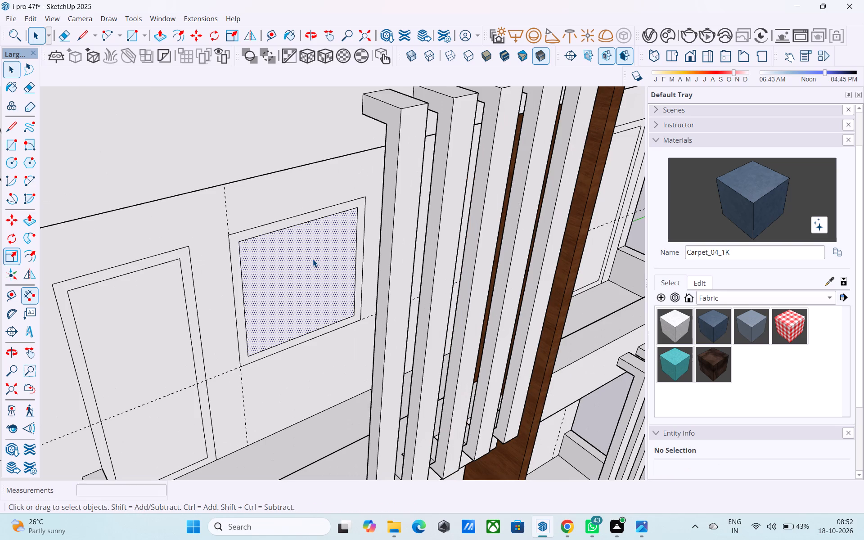
{"action": "key", "text": "p"}
{"action": "left_click", "coordinate": [313, 259]}
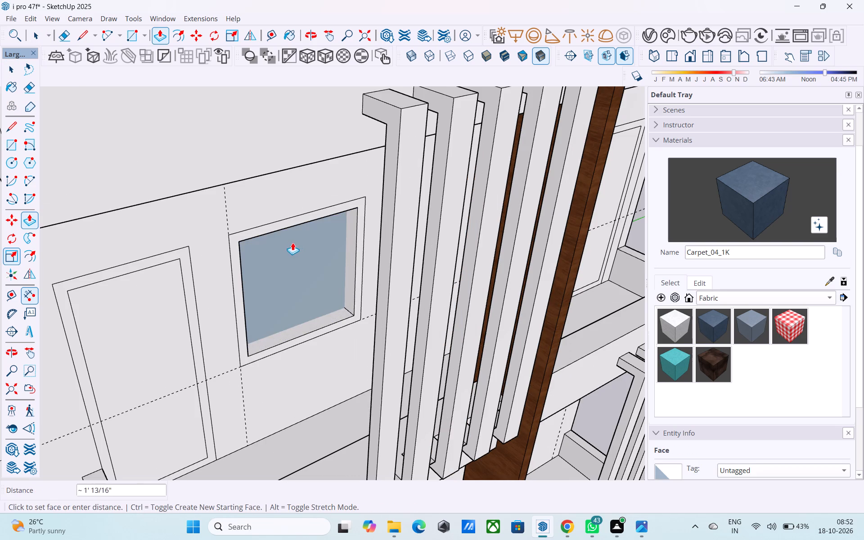
{"action": "middle_click_drag", "start_coordinate": [273, 264], "coordinate": [258, 235]}
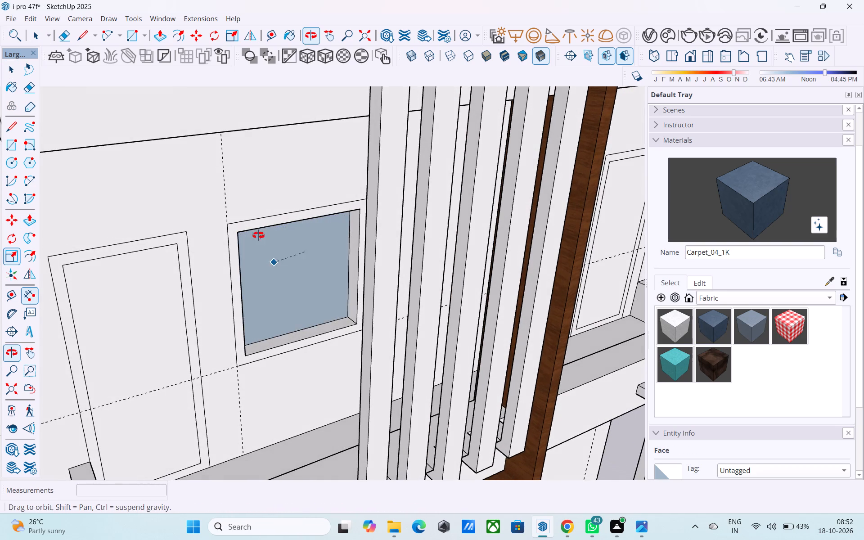
{"action": "middle_click_drag", "start_coordinate": [258, 235], "coordinate": [258, 236]}
{"action": "left_click", "coordinate": [278, 279]}
{"action": "scroll", "coordinate": [278, 280], "scroll_direction": "down", "scroll_amount": 4}
{"action": "middle_click_drag", "start_coordinate": [277, 281], "coordinate": [274, 260]}
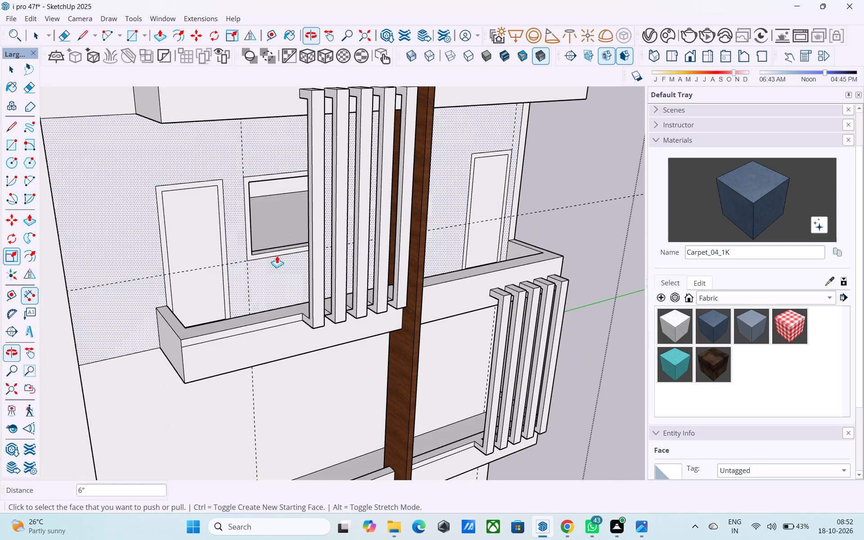
{"action": "key", "text": "space"}
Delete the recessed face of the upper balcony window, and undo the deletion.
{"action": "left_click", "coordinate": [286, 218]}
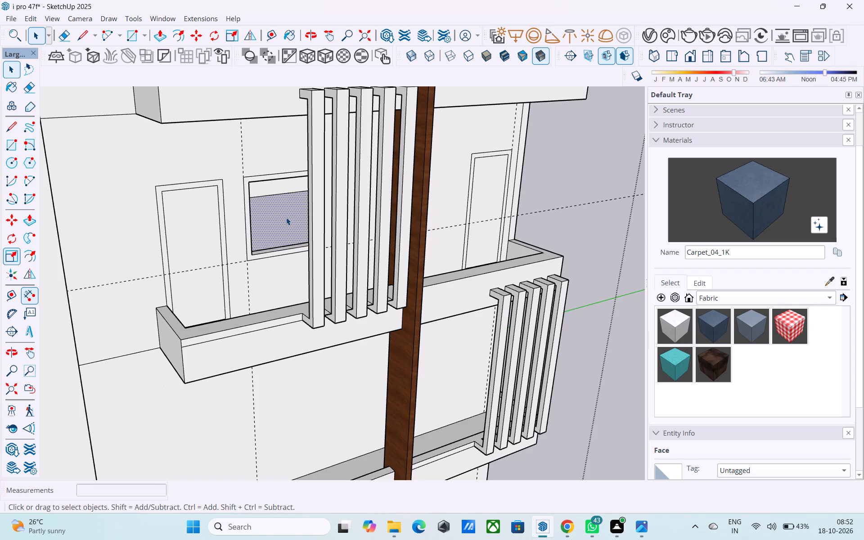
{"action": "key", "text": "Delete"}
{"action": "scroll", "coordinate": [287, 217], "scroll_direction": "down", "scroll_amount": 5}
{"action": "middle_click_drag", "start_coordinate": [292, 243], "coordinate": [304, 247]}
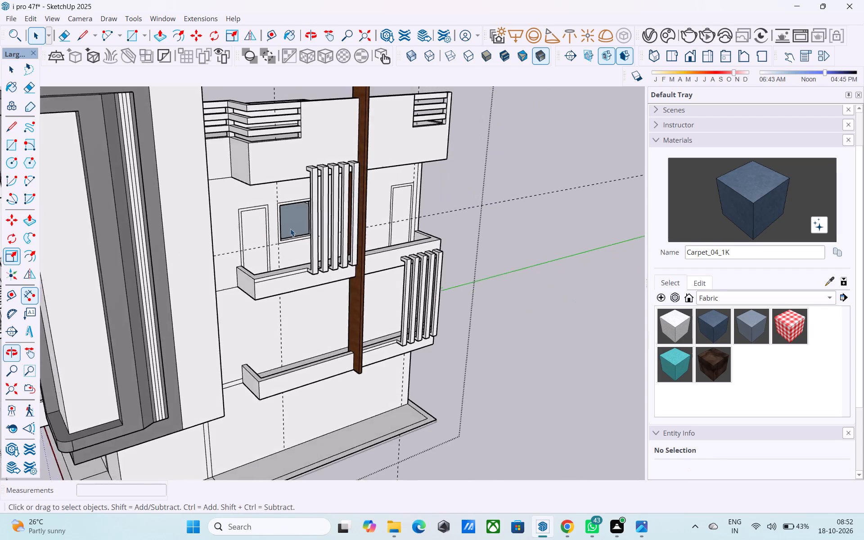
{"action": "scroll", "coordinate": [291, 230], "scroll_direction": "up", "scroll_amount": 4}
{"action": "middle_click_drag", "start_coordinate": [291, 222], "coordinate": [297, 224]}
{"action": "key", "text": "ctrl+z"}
Save the model.
{"action": "middle_click_drag", "start_coordinate": [295, 221], "coordinate": [253, 194]}
{"action": "scroll", "coordinate": [262, 211], "scroll_direction": "up", "scroll_amount": 1}
{"action": "scroll", "coordinate": [265, 214], "scroll_direction": "down", "scroll_amount": 5}
{"action": "key", "text": "ctrl+s"}
{"action": "key", "text": "space"}
Push the inner faces of both upper balcony doors 6" into the wall.
{"action": "scroll", "coordinate": [272, 223], "scroll_direction": "down", "scroll_amount": 2}
{"action": "middle_click_drag", "start_coordinate": [313, 252], "coordinate": [369, 261]}
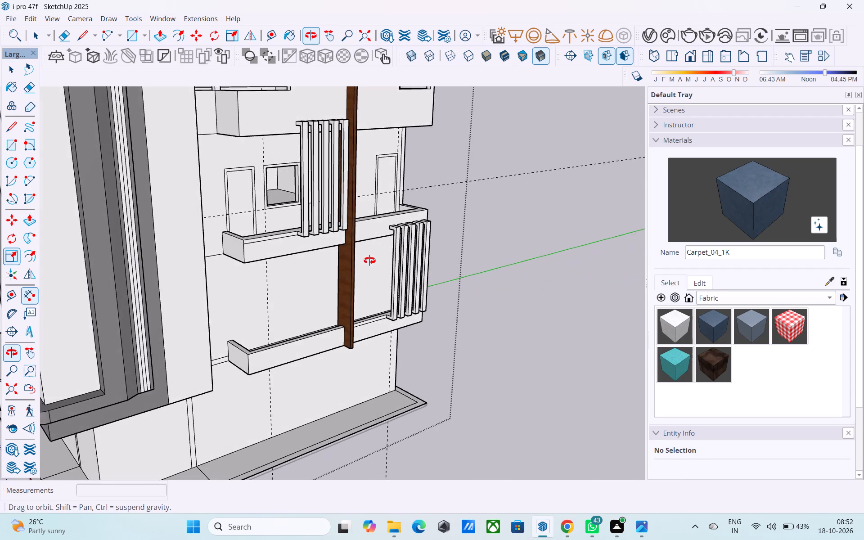
{"action": "middle_click_drag", "start_coordinate": [369, 261], "coordinate": [370, 267]}
{"action": "scroll", "coordinate": [369, 262], "scroll_direction": "down", "scroll_amount": 1}
{"action": "middle_click_drag", "start_coordinate": [330, 253], "coordinate": [379, 318], "text": "shift"}
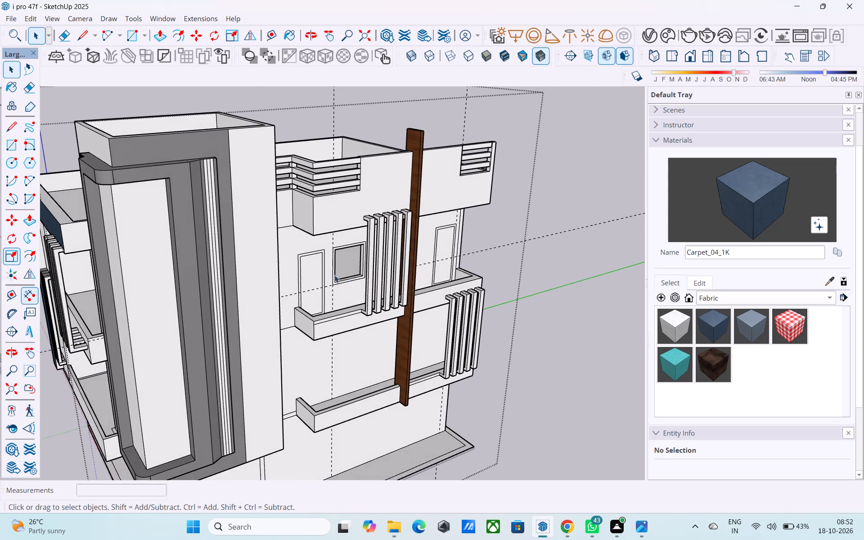
{"action": "scroll", "coordinate": [324, 277], "scroll_direction": "up", "scroll_amount": 3}
{"action": "left_click", "coordinate": [297, 277]}
{"action": "scroll", "coordinate": [298, 277], "scroll_direction": "up", "scroll_amount": 3}
{"action": "key", "text": "p"}
{"action": "left_click", "coordinate": [301, 277]}
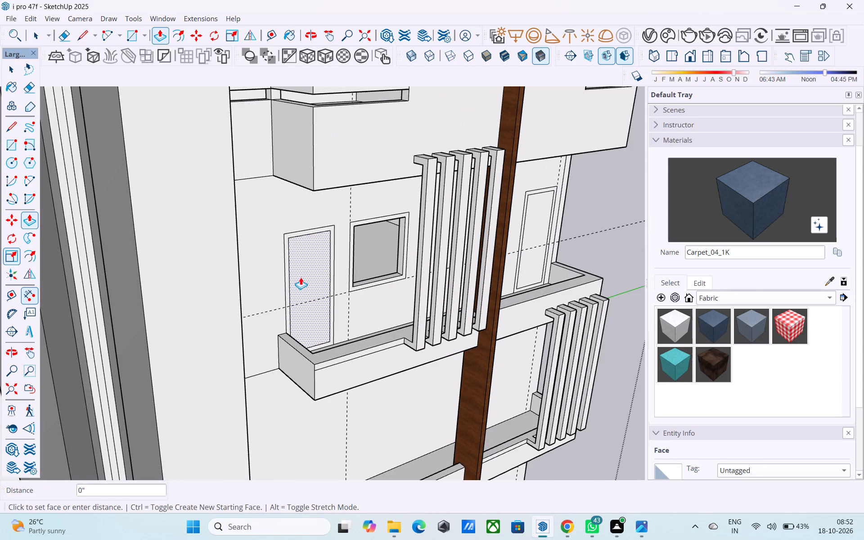
{"action": "left_click", "coordinate": [308, 256]}
{"action": "middle_click_drag", "start_coordinate": [405, 280], "coordinate": [323, 278]}
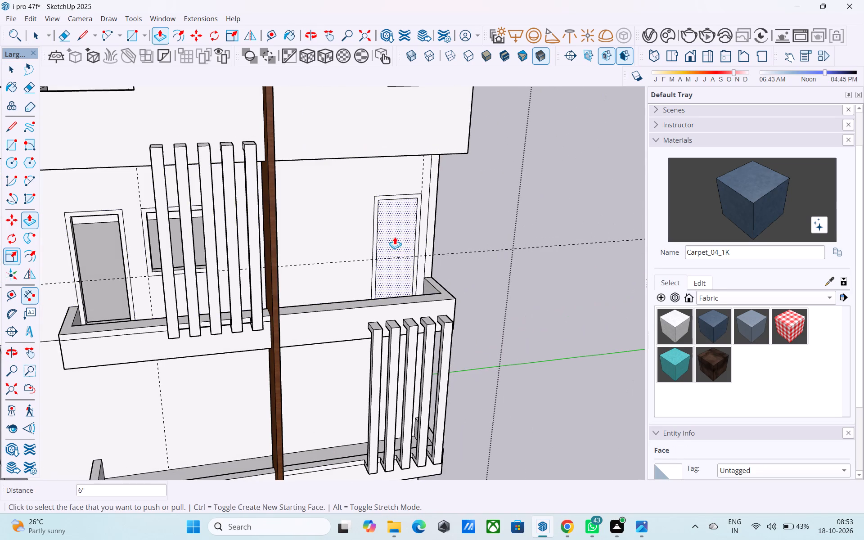
{"action": "double_click", "coordinate": [395, 236]}
{"action": "key", "text": "space"}
Draw a 7' by 3' door rectangle on the lower balcony's wall from its inner corner nearest the tall grey-framed tower.
{"action": "scroll", "coordinate": [396, 236], "scroll_direction": "down", "scroll_amount": 12}
{"action": "middle_click_drag", "start_coordinate": [407, 290], "coordinate": [405, 272]}
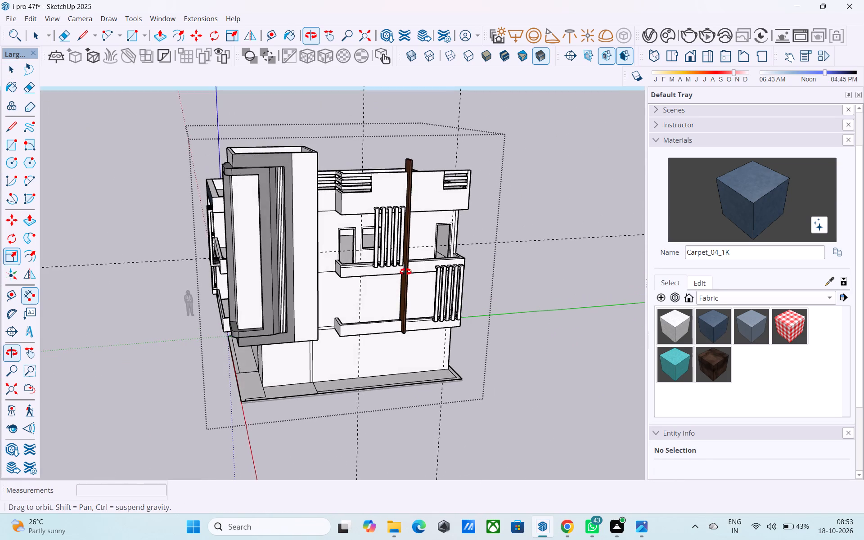
{"action": "middle_click_drag", "start_coordinate": [405, 272], "coordinate": [392, 258]}
{"action": "scroll", "coordinate": [371, 277], "scroll_direction": "up", "scroll_amount": 8}
{"action": "middle_click_drag", "start_coordinate": [312, 309], "coordinate": [253, 354]}
{"action": "scroll", "coordinate": [228, 409], "scroll_direction": "up", "scroll_amount": 1}
{"action": "key", "text": "r"}
{"action": "scroll", "coordinate": [232, 410], "scroll_direction": "up", "scroll_amount": 2}
{"action": "left_click", "coordinate": [217, 417]}
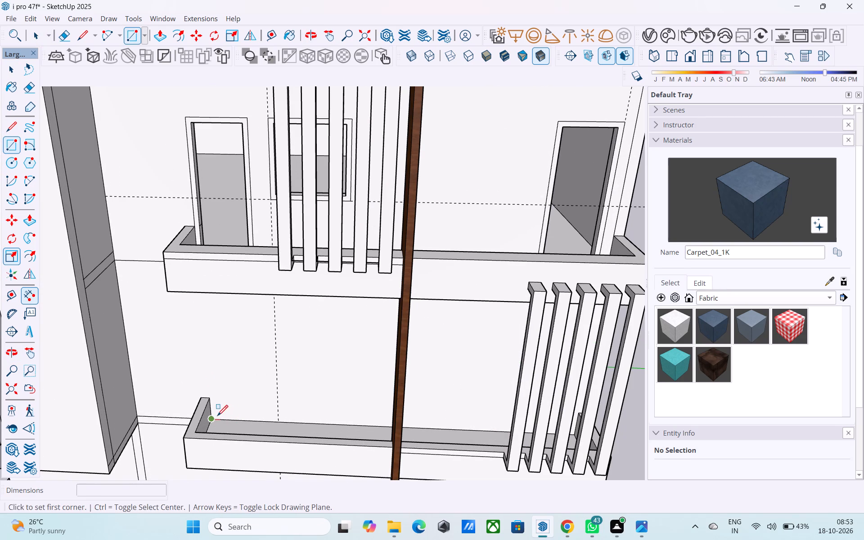
{"action": "type", "text": "7',3'"}
{"action": "key", "text": "Return"}
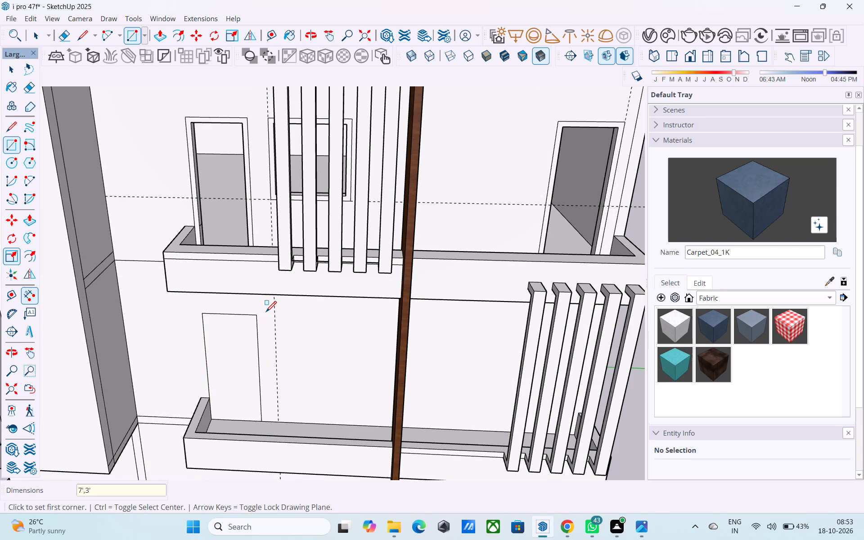
{"action": "key", "text": "space"}
Offset the new lower balcony door's outline 2" inward to form its frame.
{"action": "left_click", "coordinate": [230, 345]}
{"action": "key", "text": "f"}
{"action": "left_click", "coordinate": [230, 346]}
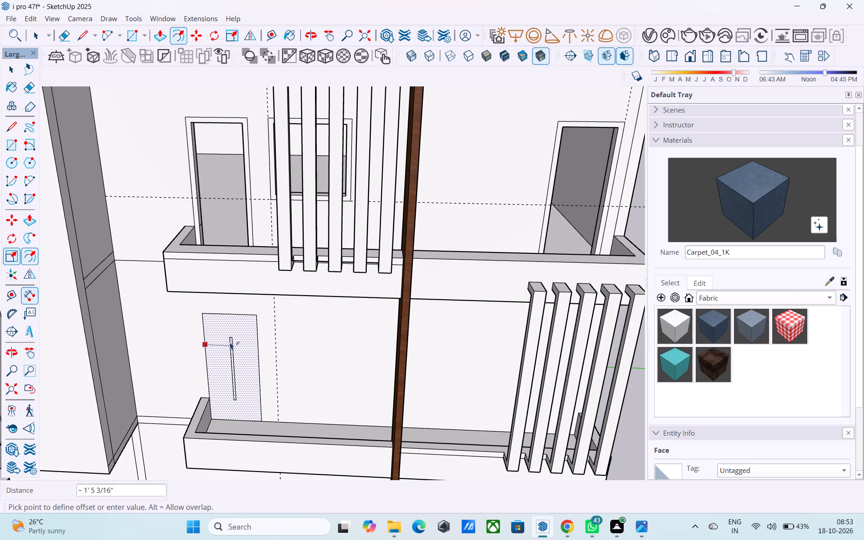
{"action": "type", "text": "2\""}
{"action": "key", "text": "Return"}
{"action": "key", "text": "space"}
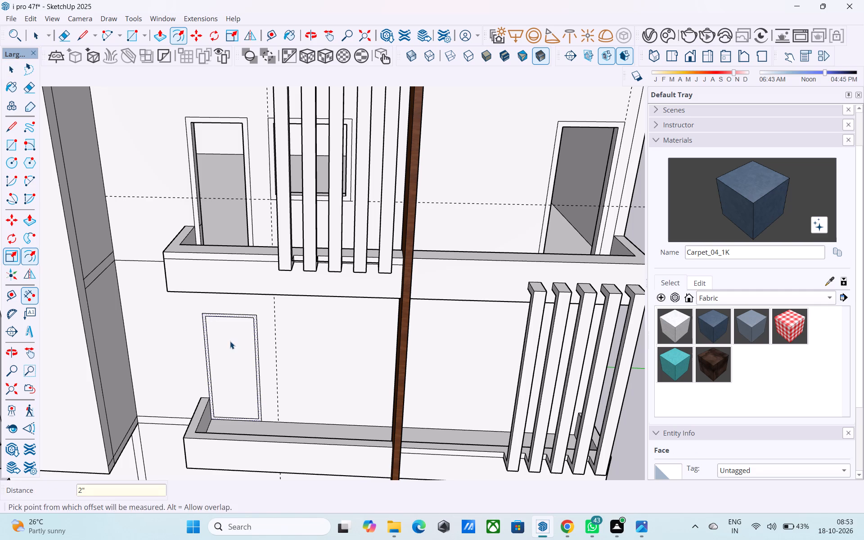
Push the inner face of the lower balcony's tower-side door 6" into the wall.
{"action": "left_click", "coordinate": [237, 341]}
{"action": "key", "text": "p"}
{"action": "left_click", "coordinate": [237, 341]}
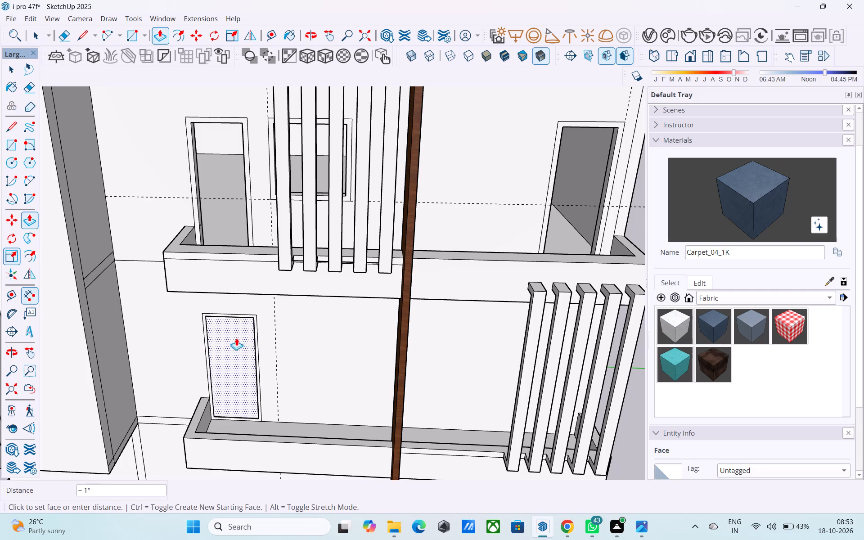
{"action": "middle_click_drag", "start_coordinate": [239, 322], "coordinate": [290, 283]}
{"action": "scroll", "coordinate": [290, 283], "scroll_direction": "up", "scroll_amount": 3}
{"action": "left_click", "coordinate": [337, 243]}
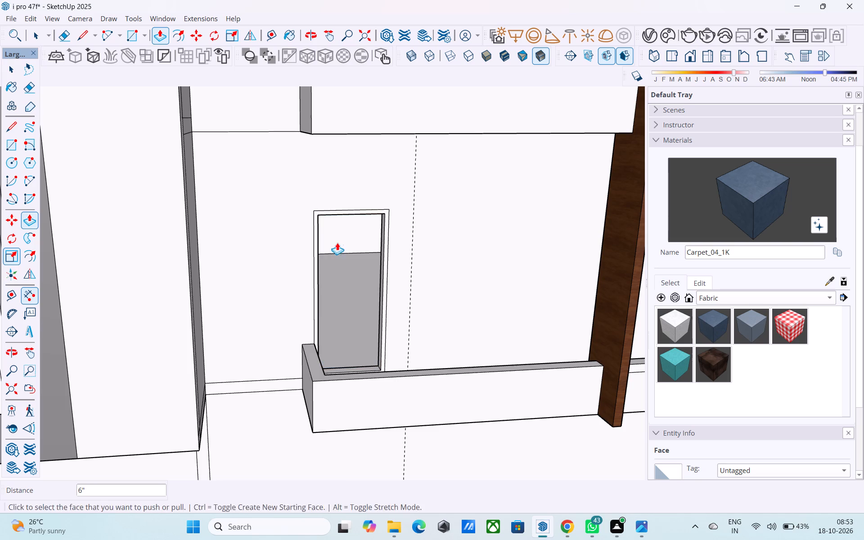
{"action": "key", "text": "space"}
Draw a 7' by 3' door rectangle at the far end of the lower balcony's wall, behind the vertical fins.
{"action": "middle_click_drag", "start_coordinate": [337, 243], "coordinate": [324, 250]}
{"action": "scroll", "coordinate": [142, 289], "scroll_direction": "down", "scroll_amount": 10}
{"action": "middle_click_drag", "start_coordinate": [409, 357], "coordinate": [310, 368]}
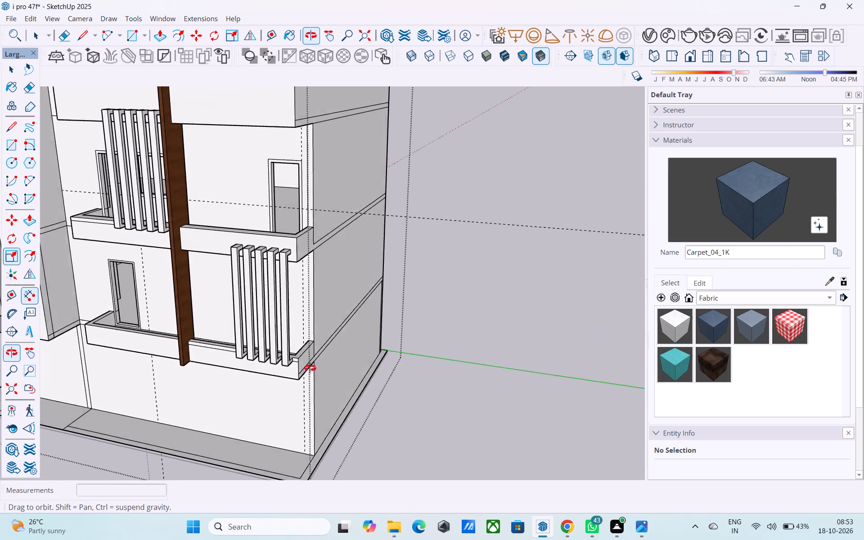
{"action": "middle_click_drag", "start_coordinate": [310, 368], "coordinate": [560, 413]}
{"action": "scroll", "coordinate": [528, 356], "scroll_direction": "up", "scroll_amount": 6}
{"action": "middle_click_drag", "start_coordinate": [518, 338], "coordinate": [502, 328]}
{"action": "key", "text": "r"}
{"action": "scroll", "coordinate": [502, 328], "scroll_direction": "up", "scroll_amount": 3}
{"action": "left_click", "coordinate": [510, 315]}
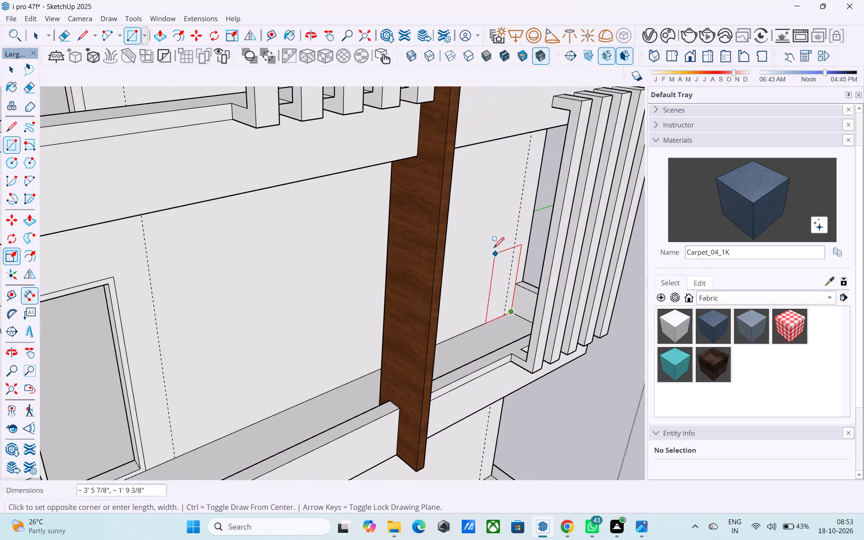
{"action": "type", "text": "7',3'"}
{"action": "key", "text": "Return"}
{"action": "key", "text": "space"}
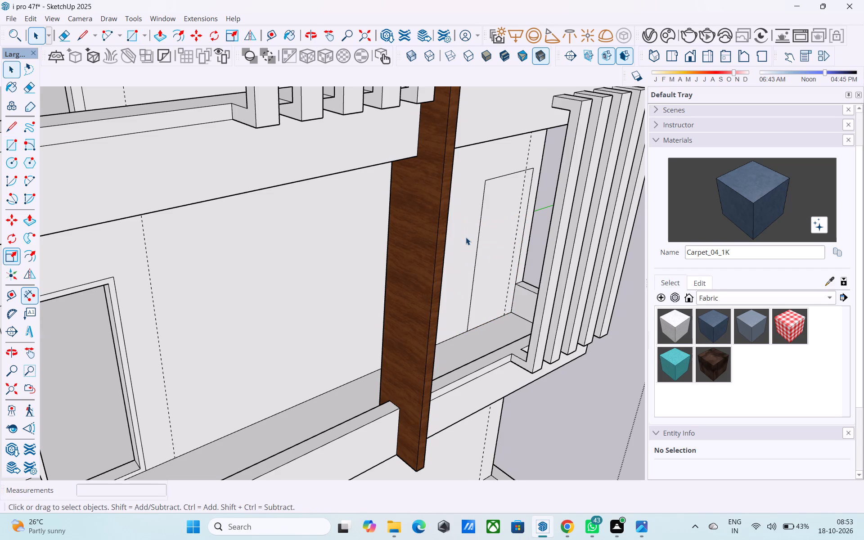
Offset the outline of the door behind the lower fins 3" inward to form its frame.
{"action": "middle_click_drag", "start_coordinate": [466, 237], "coordinate": [434, 218]}
{"action": "left_click", "coordinate": [511, 219]}
{"action": "key", "text": "f"}
{"action": "left_click", "coordinate": [512, 217]}
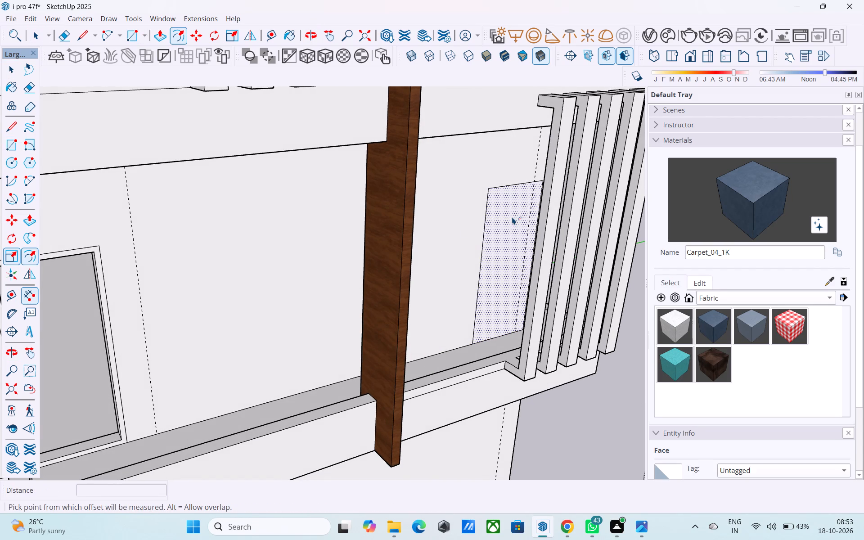
{"action": "type", "text": "3\""}
{"action": "key", "text": "Return"}
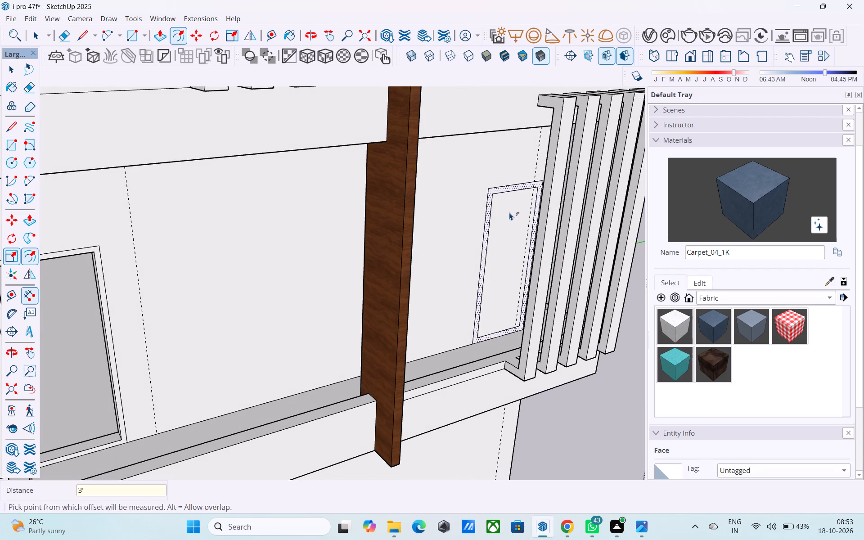
{"action": "key", "text": "space"}
Push the inner face of the door behind the lower fins into the wall.
{"action": "left_click", "coordinate": [509, 212]}
{"action": "key", "text": "p"}
{"action": "left_click", "coordinate": [509, 212]}
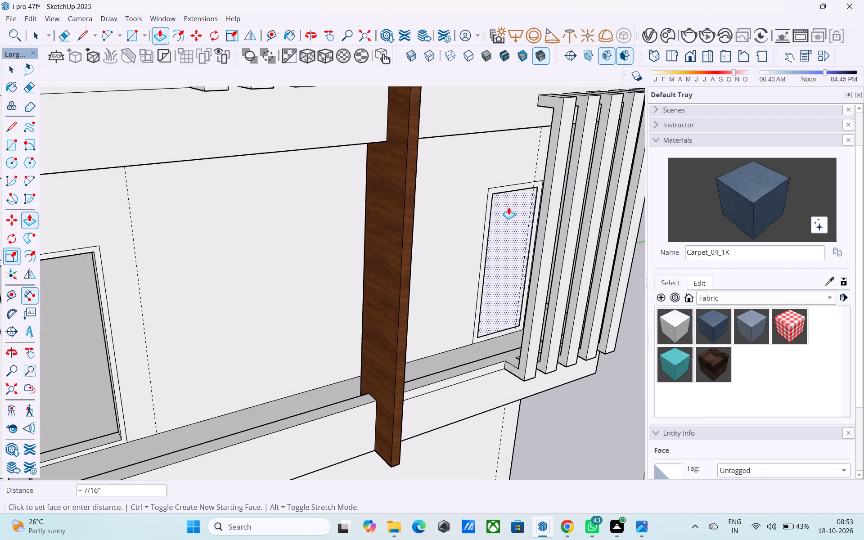
{"action": "left_click", "coordinate": [502, 202]}
{"action": "key", "text": "space"}
Place a horizontal guide 3' above the base of the lower balcony's wall.
{"action": "scroll", "coordinate": [504, 211], "scroll_direction": "down", "scroll_amount": 7}
{"action": "middle_click_drag", "start_coordinate": [483, 312], "coordinate": [467, 312]}
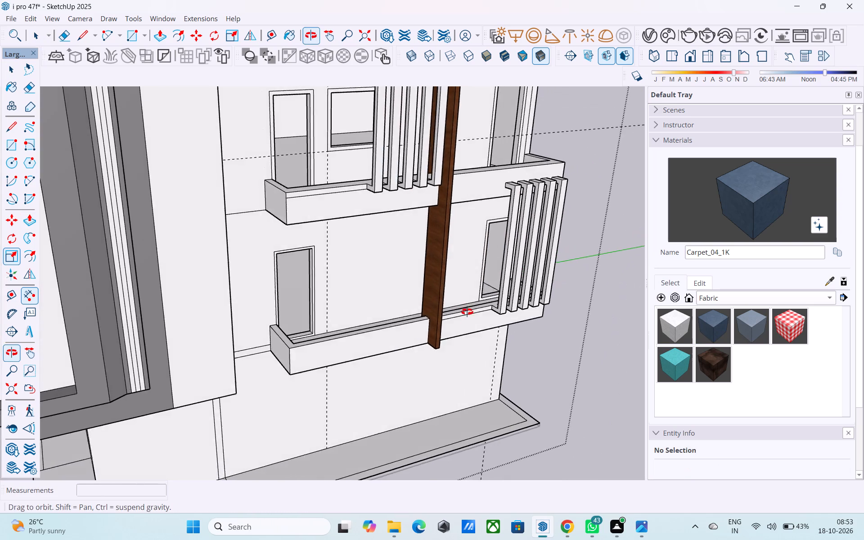
{"action": "middle_click_drag", "start_coordinate": [467, 312], "coordinate": [423, 357]}
{"action": "scroll", "coordinate": [423, 357], "scroll_direction": "down", "scroll_amount": 5}
{"action": "middle_click_drag", "start_coordinate": [420, 358], "coordinate": [378, 299]}
{"action": "middle_click_drag", "start_coordinate": [377, 299], "coordinate": [391, 359], "text": "shift"}
{"action": "middle_click_drag", "start_coordinate": [390, 357], "coordinate": [386, 341]}
{"action": "scroll", "coordinate": [391, 337], "scroll_direction": "up", "scroll_amount": 1}
{"action": "scroll", "coordinate": [392, 337], "scroll_direction": "down", "scroll_amount": 4}
{"action": "middle_click_drag", "start_coordinate": [392, 338], "coordinate": [439, 366], "text": "shift"}
{"action": "scroll", "coordinate": [378, 410], "scroll_direction": "up", "scroll_amount": 5}
{"action": "middle_click_drag", "start_coordinate": [363, 384], "coordinate": [359, 423]}
{"action": "key", "text": "t"}
{"action": "scroll", "coordinate": [359, 423], "scroll_direction": "up", "scroll_amount": 6}
{"action": "left_click", "coordinate": [358, 422]}
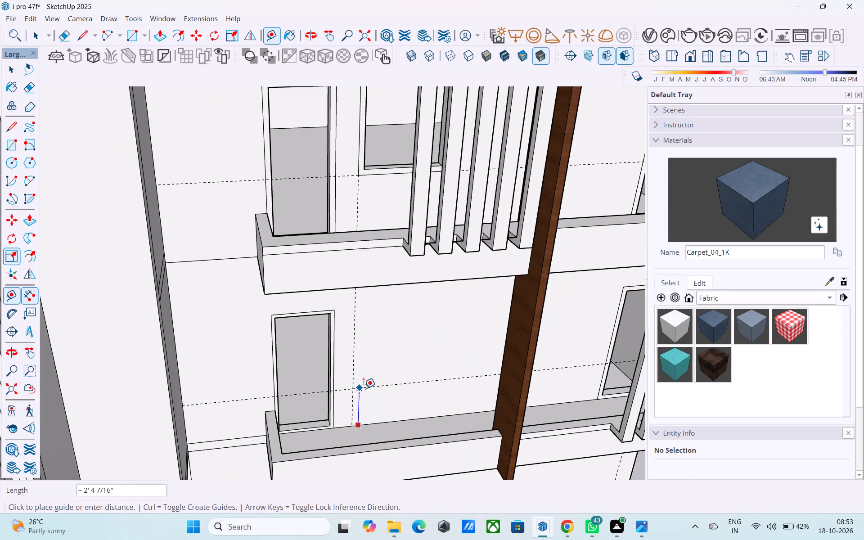
{"action": "type", "text": "3'"}
{"action": "key", "text": "Return"}
{"action": "key", "text": "space"}
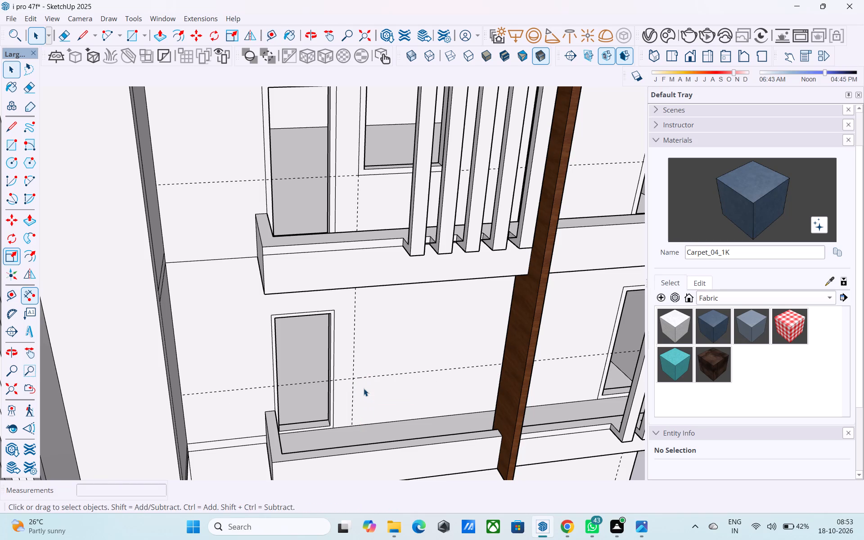
Draw a 4' by 4' window rectangle on the lower balcony's wall from the guides' intersection, towards the wooden post.
{"action": "key", "text": "r"}
{"action": "scroll", "coordinate": [361, 388], "scroll_direction": "up", "scroll_amount": 3}
{"action": "left_click", "coordinate": [351, 376]}
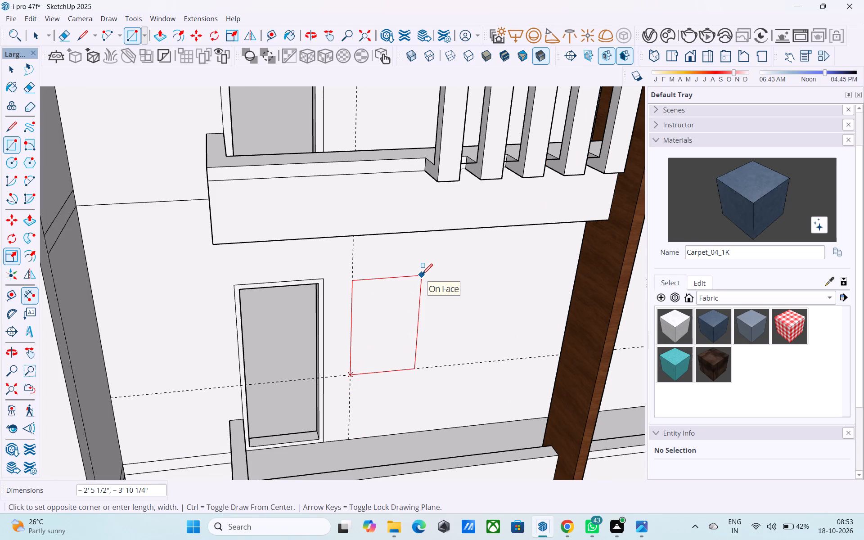
{"action": "type", "text": "4',4'"}
{"action": "key", "text": "Return"}
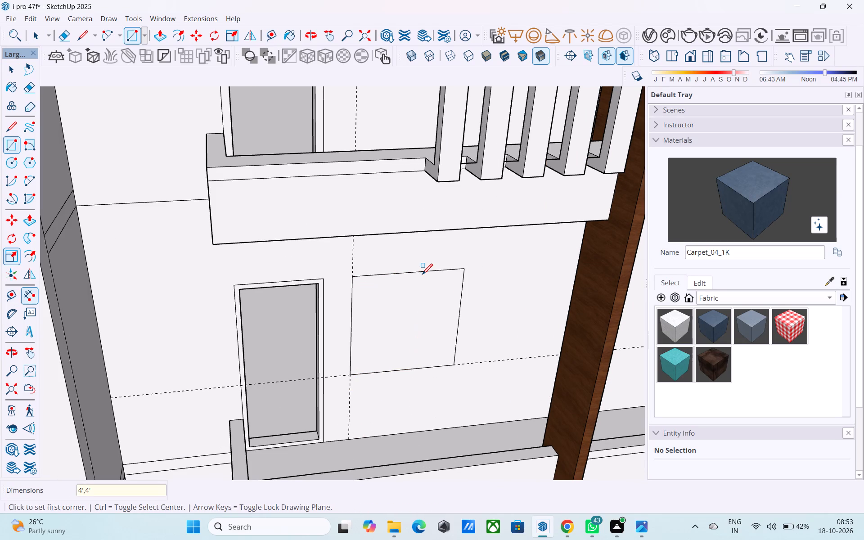
{"action": "key", "text": "space"}
Offset the lower window rectangle's outline 2" inward to form its frame.
{"action": "left_click", "coordinate": [422, 294]}
{"action": "key", "text": "f"}
{"action": "left_click", "coordinate": [422, 295]}
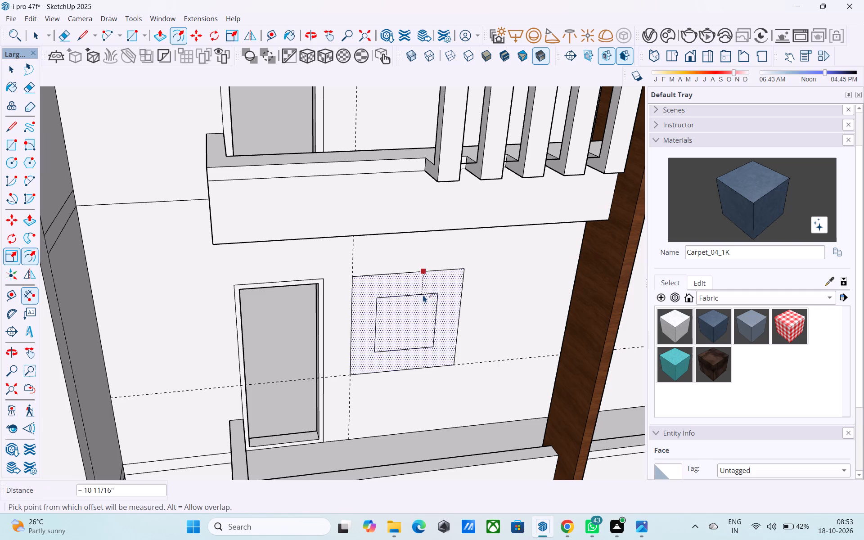
{"action": "type", "text": "2\""}
{"action": "key", "text": "Return"}
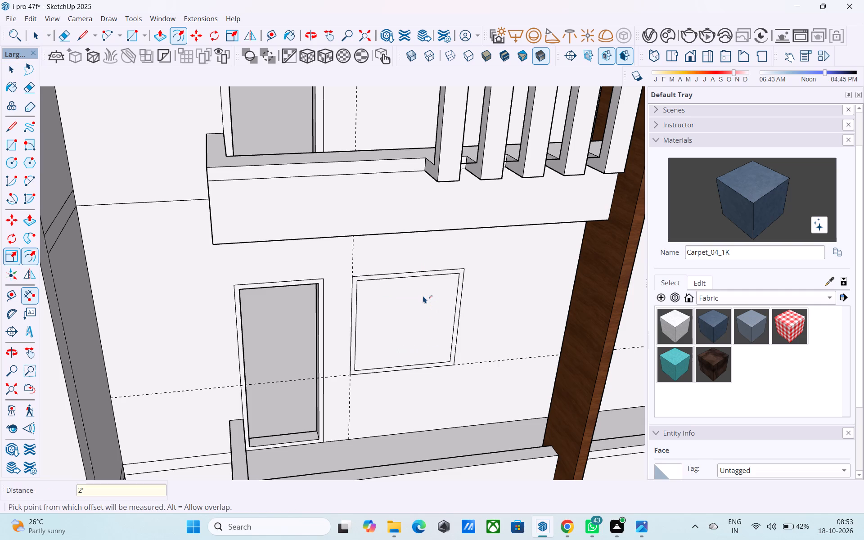
{"action": "key", "text": "space"}
Push the lower window's inner face 6" into the wall.
{"action": "left_click", "coordinate": [424, 295]}
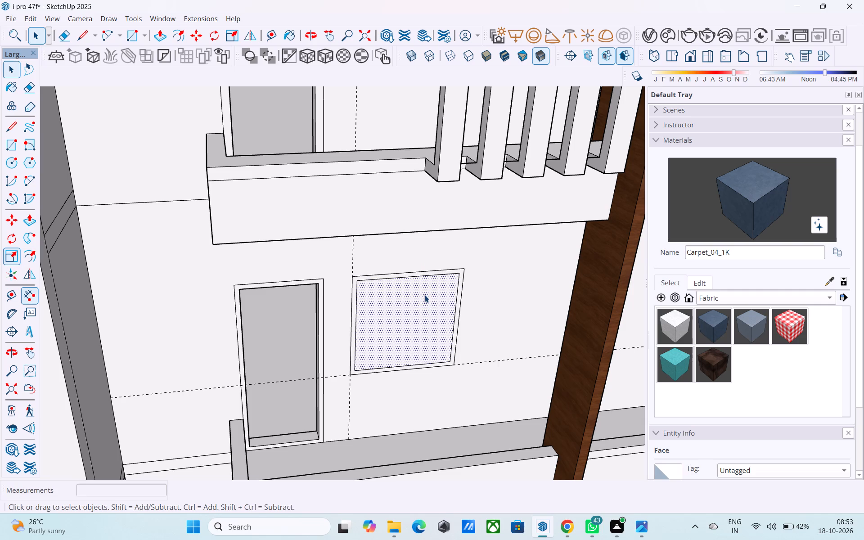
{"action": "key", "text": "p"}
{"action": "left_click", "coordinate": [426, 300]}
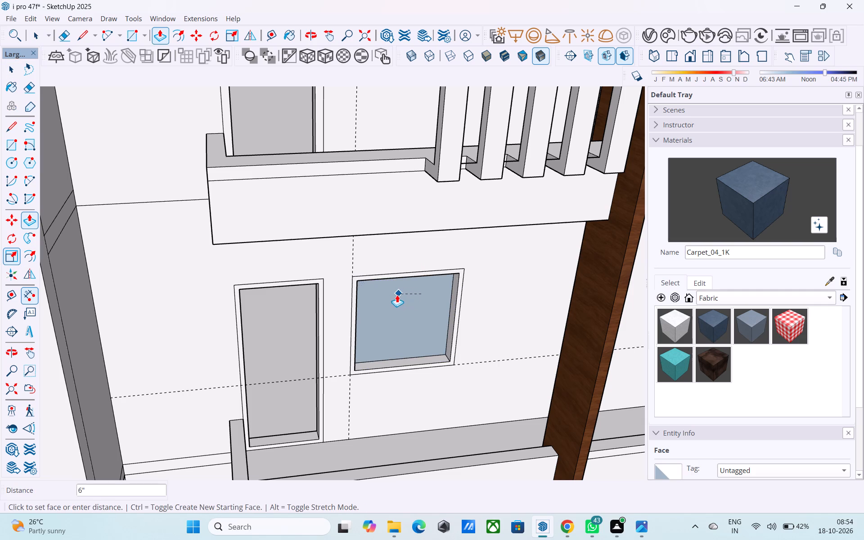
{"action": "middle_click_drag", "start_coordinate": [389, 293], "coordinate": [380, 249]}
{"action": "left_click", "coordinate": [386, 304]}
{"action": "key", "text": "space"}
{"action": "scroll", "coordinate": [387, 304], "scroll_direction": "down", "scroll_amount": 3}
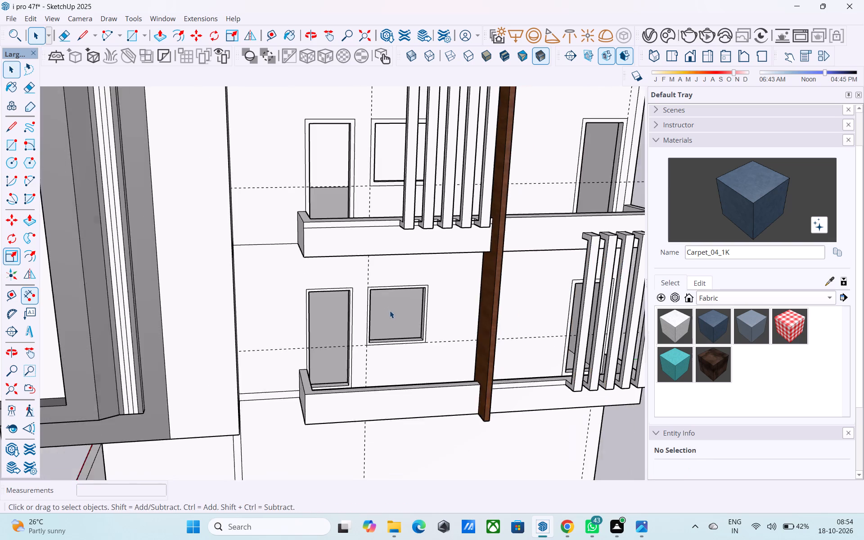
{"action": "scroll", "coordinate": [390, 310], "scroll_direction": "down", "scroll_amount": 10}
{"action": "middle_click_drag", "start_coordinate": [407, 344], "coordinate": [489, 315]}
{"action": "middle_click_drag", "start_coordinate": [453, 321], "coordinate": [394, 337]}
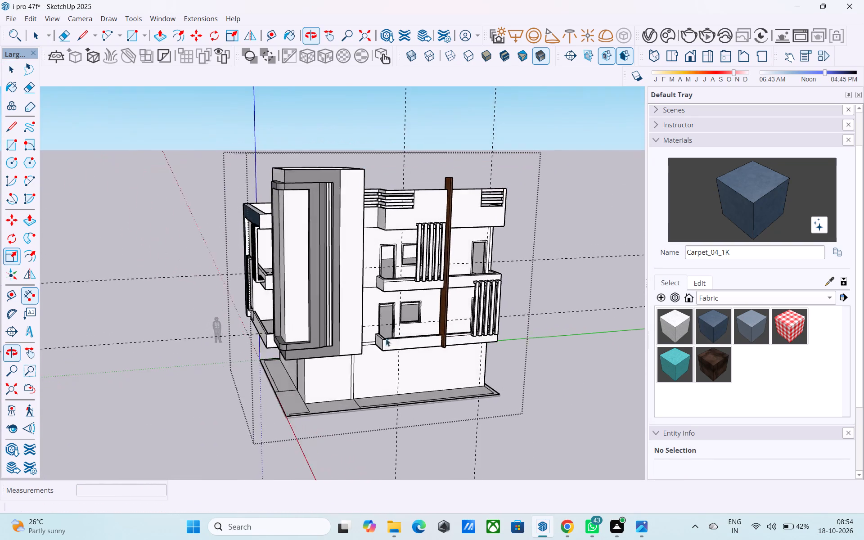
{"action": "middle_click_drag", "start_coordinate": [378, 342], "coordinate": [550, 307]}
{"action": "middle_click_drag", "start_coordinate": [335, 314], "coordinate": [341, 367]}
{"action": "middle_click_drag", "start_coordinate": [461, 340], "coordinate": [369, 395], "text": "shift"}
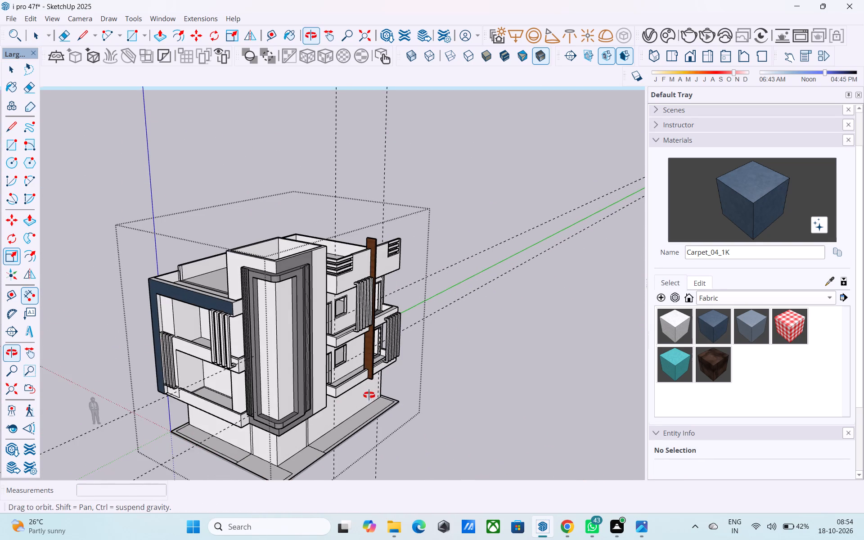
Paint the two recessed glazing faces of the corner tower with Glass_Basic_01 from the Glass materials.
{"action": "middle_click_drag", "start_coordinate": [369, 395], "coordinate": [369, 394], "text": "shift"}
{"action": "left_click", "coordinate": [699, 303]}
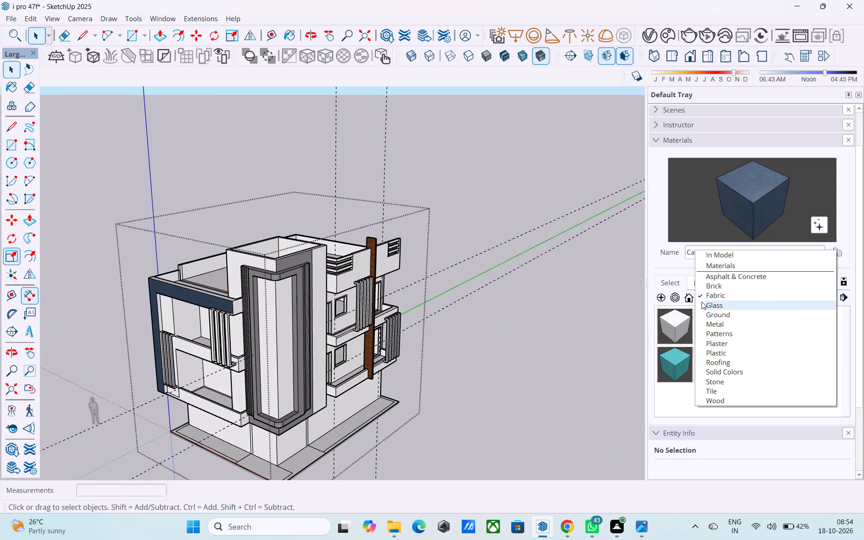
{"action": "left_click", "coordinate": [706, 301]}
{"action": "left_click", "coordinate": [681, 328]}
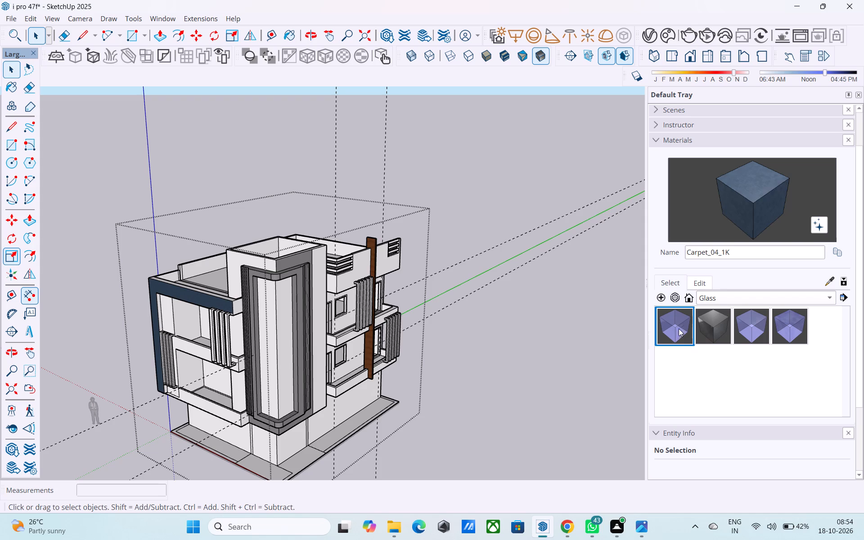
{"action": "scroll", "coordinate": [239, 337], "scroll_direction": "up", "scroll_amount": 6}
{"action": "left_click", "coordinate": [284, 321]}
{"action": "left_click", "coordinate": [302, 311]}
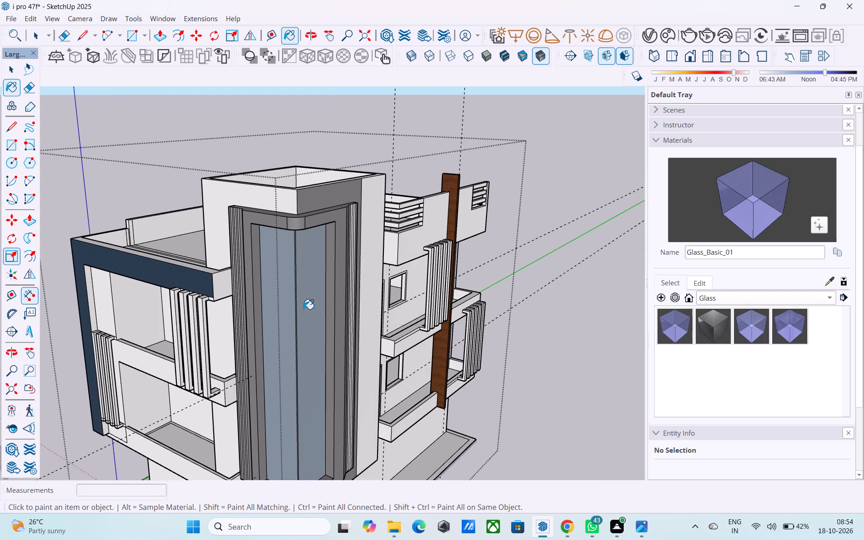
{"action": "scroll", "coordinate": [295, 327], "scroll_direction": "up", "scroll_amount": 1}
{"action": "middle_click_drag", "start_coordinate": [295, 327], "coordinate": [337, 279]}
{"action": "scroll", "coordinate": [337, 280], "scroll_direction": "down", "scroll_amount": 2}
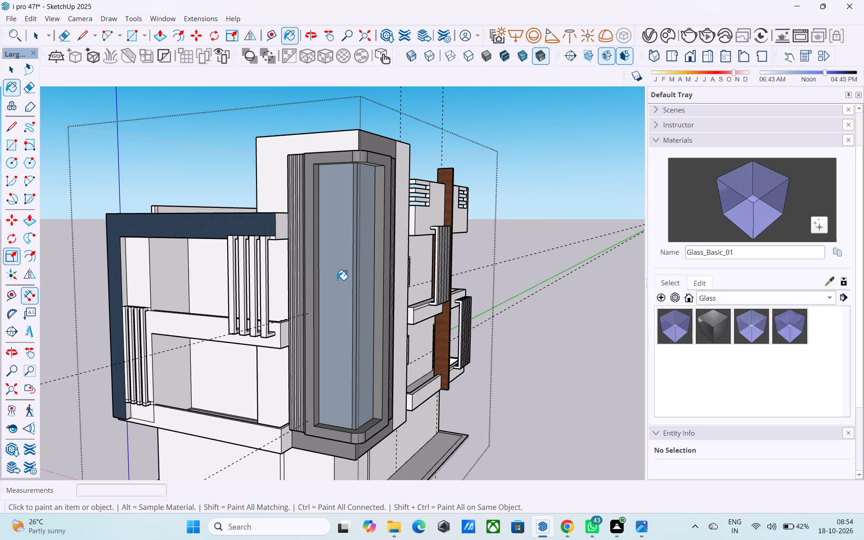
{"action": "key", "text": "space"}
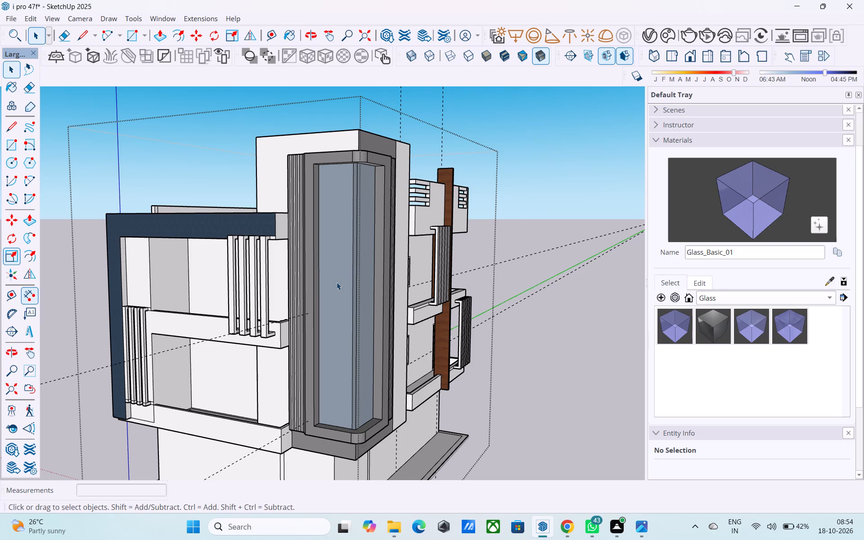
Paint the upper front balcony's inner side wall and ceiling with C05_Golden_Blaze from the Solid Colors materials.
{"action": "scroll", "coordinate": [337, 282], "scroll_direction": "down", "scroll_amount": 3}
{"action": "middle_click_drag", "start_coordinate": [337, 282], "coordinate": [306, 280]}
{"action": "middle_click_drag", "start_coordinate": [313, 288], "coordinate": [306, 288]}
{"action": "scroll", "coordinate": [310, 287], "scroll_direction": "down", "scroll_amount": 3}
{"action": "middle_click_drag", "start_coordinate": [310, 287], "coordinate": [380, 266]}
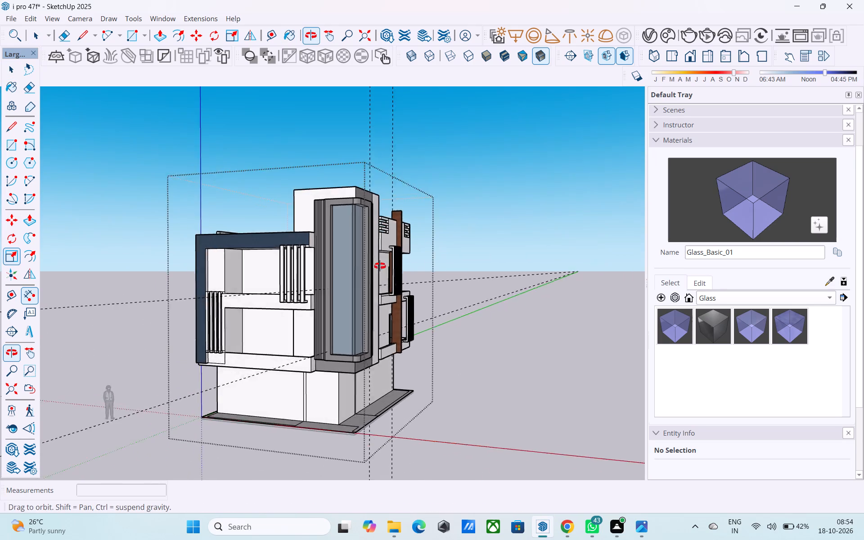
{"action": "middle_click_drag", "start_coordinate": [380, 266], "coordinate": [424, 257]}
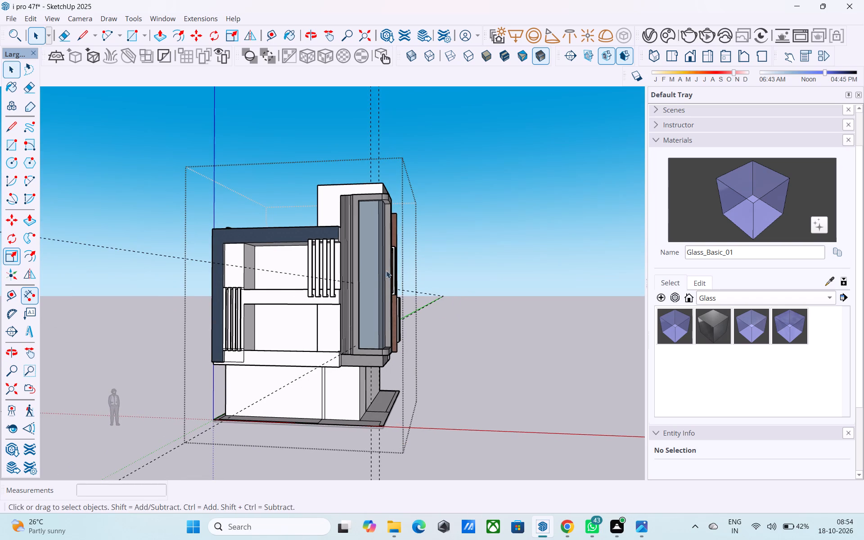
{"action": "middle_click_drag", "start_coordinate": [378, 272], "coordinate": [327, 251]}
{"action": "middle_click_drag", "start_coordinate": [256, 288], "coordinate": [246, 270]}
{"action": "scroll", "coordinate": [244, 265], "scroll_direction": "up", "scroll_amount": 7}
{"action": "middle_click_drag", "start_coordinate": [243, 251], "coordinate": [239, 235]}
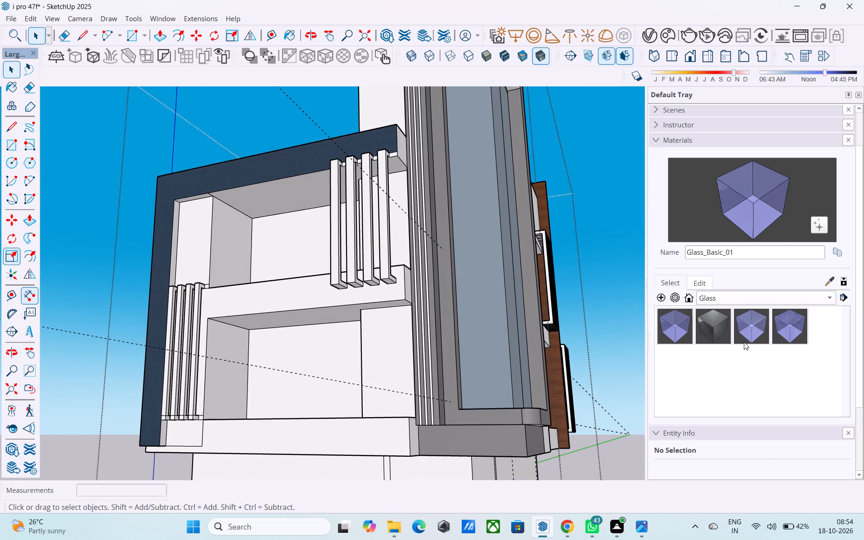
{"action": "left_click", "coordinate": [721, 300]}
{"action": "left_click", "coordinate": [730, 243]}
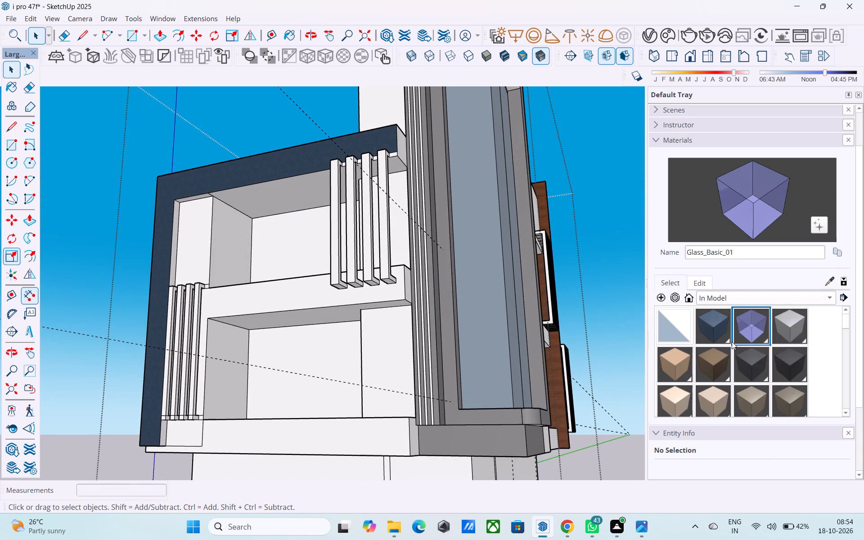
{"action": "left_click", "coordinate": [728, 294]}
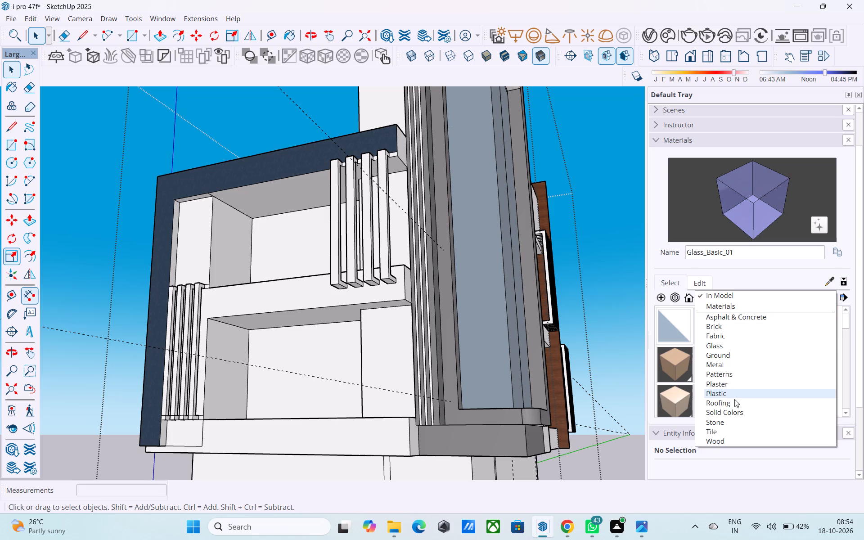
{"action": "left_click", "coordinate": [736, 409]}
{"action": "scroll", "coordinate": [757, 386], "scroll_direction": "down", "scroll_amount": 7}
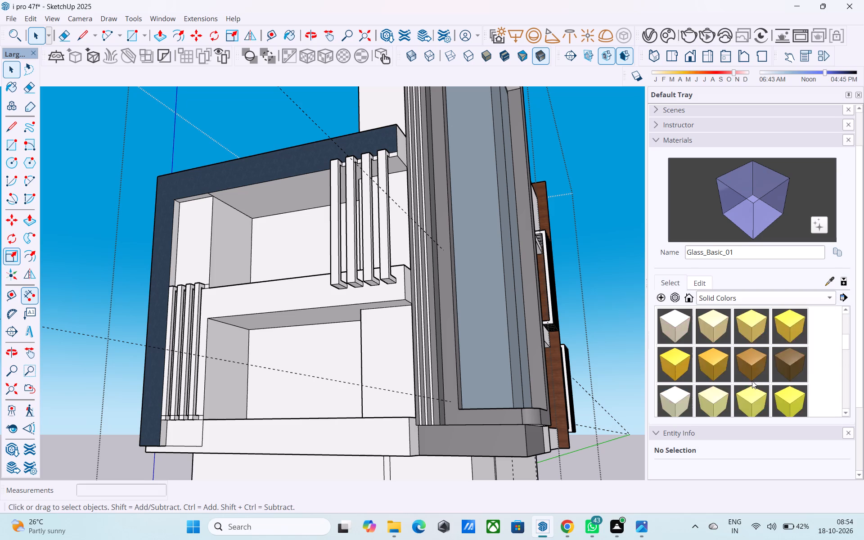
{"action": "scroll", "coordinate": [752, 381], "scroll_direction": "down", "scroll_amount": 8}
{"action": "scroll", "coordinate": [698, 374], "scroll_direction": "down", "scroll_amount": 8}
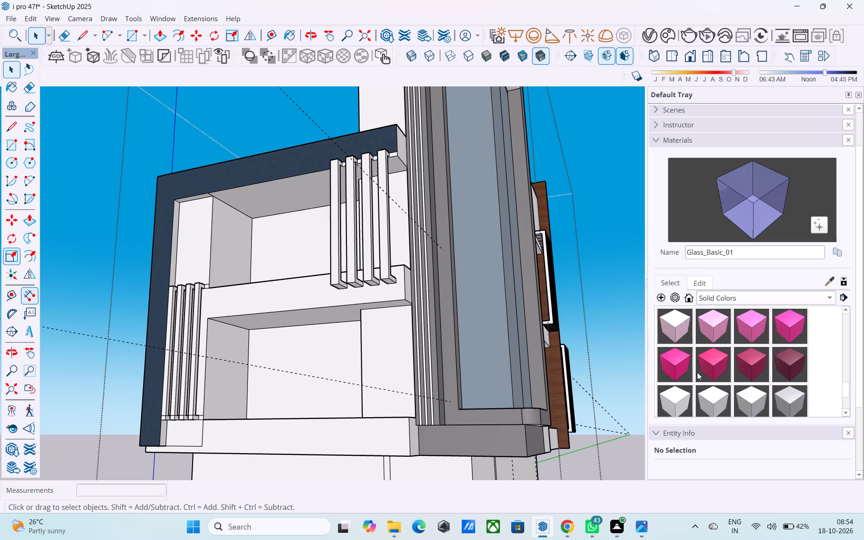
{"action": "scroll", "coordinate": [697, 372], "scroll_direction": "down", "scroll_amount": 4}
{"action": "scroll", "coordinate": [697, 372], "scroll_direction": "up", "scroll_amount": 11}
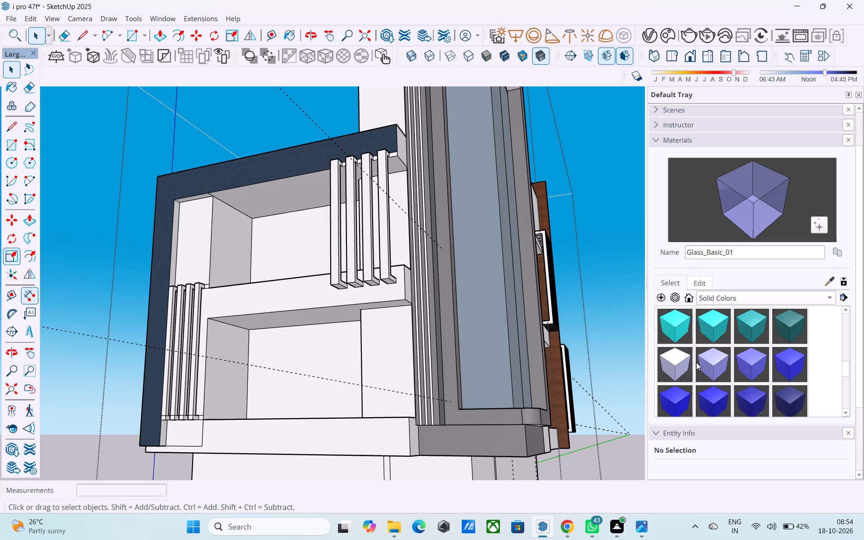
{"action": "scroll", "coordinate": [696, 362], "scroll_direction": "up", "scroll_amount": 11}
{"action": "left_click", "coordinate": [672, 365]}
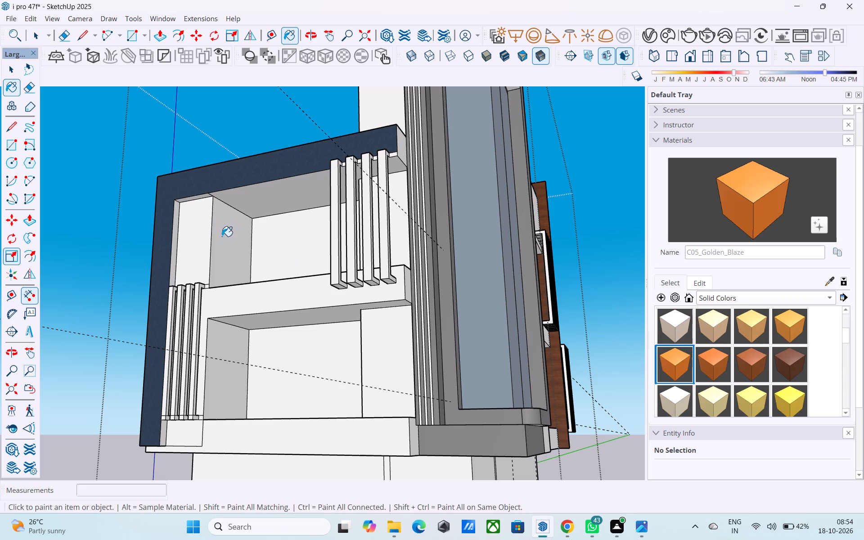
{"action": "left_click", "coordinate": [222, 236]}
{"action": "left_click", "coordinate": [265, 195]}
Paint the lower front balcony's ceiling and inner side wall with C05_Golden_Blaze.
{"action": "scroll", "coordinate": [264, 207], "scroll_direction": "down", "scroll_amount": 5}
{"action": "scroll", "coordinate": [283, 299], "scroll_direction": "up", "scroll_amount": 6}
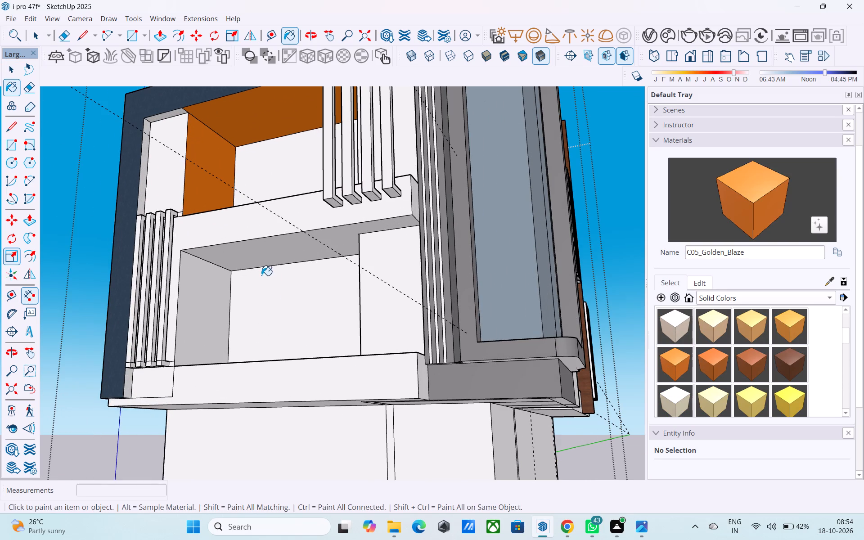
{"action": "left_click", "coordinate": [260, 262]}
{"action": "left_click", "coordinate": [190, 289]}
{"action": "scroll", "coordinate": [198, 288], "scroll_direction": "down", "scroll_amount": 1}
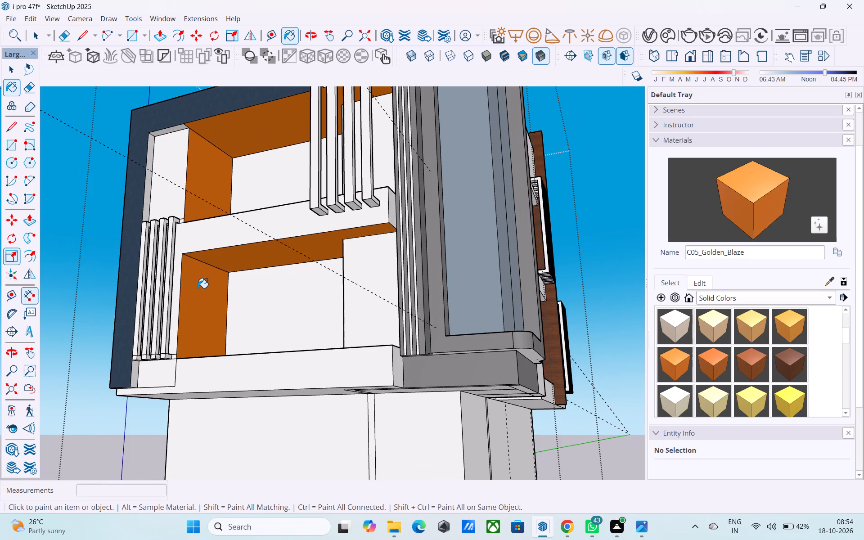
Erase the short edge dividing the upper front balcony's ceiling from the underside of the blue frame.
{"action": "scroll", "coordinate": [159, 126], "scroll_direction": "up", "scroll_amount": 3}
{"action": "scroll", "coordinate": [198, 137], "scroll_direction": "up", "scroll_amount": 3}
{"action": "key", "text": "e"}
{"action": "scroll", "coordinate": [198, 137], "scroll_direction": "up", "scroll_amount": 3}
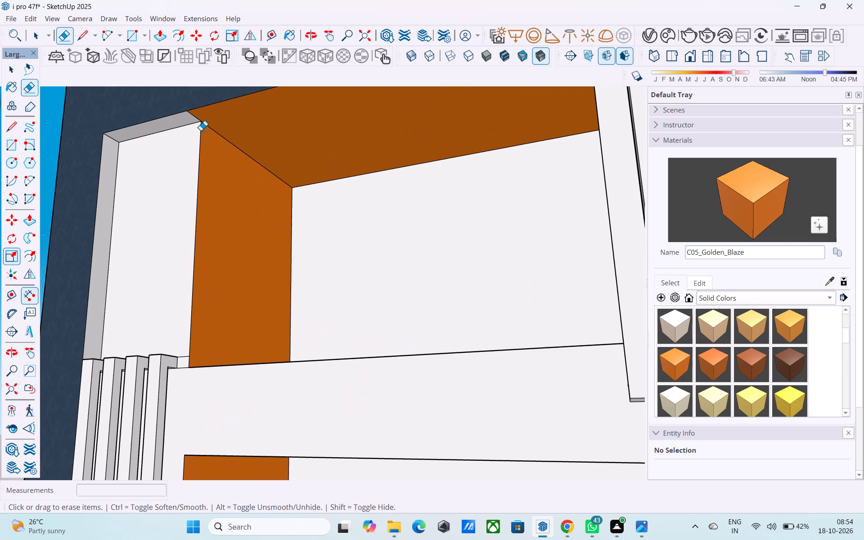
{"action": "left_click_drag", "start_coordinate": [197, 117], "coordinate": [188, 117]}
Examine the front balconies' painted ceilings, side walls and blank back walls from several angles.
{"action": "scroll", "coordinate": [167, 143], "scroll_direction": "down", "scroll_amount": 16}
{"action": "middle_click_drag", "start_coordinate": [188, 196], "coordinate": [277, 262]}
{"action": "middle_click_drag", "start_coordinate": [292, 264], "coordinate": [327, 183], "text": "shift"}
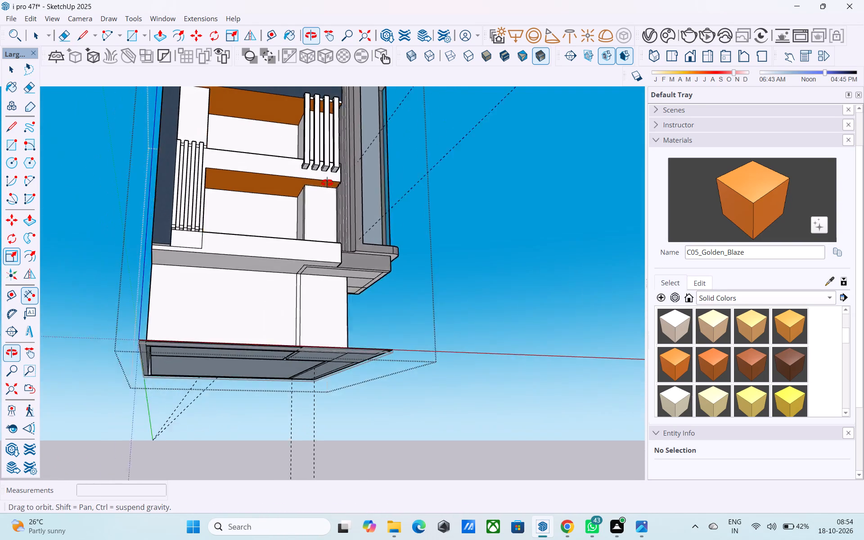
{"action": "middle_click_drag", "start_coordinate": [327, 183], "coordinate": [365, 229], "text": "shift"}
{"action": "middle_click_drag", "start_coordinate": [361, 229], "coordinate": [274, 247], "text": "shift"}
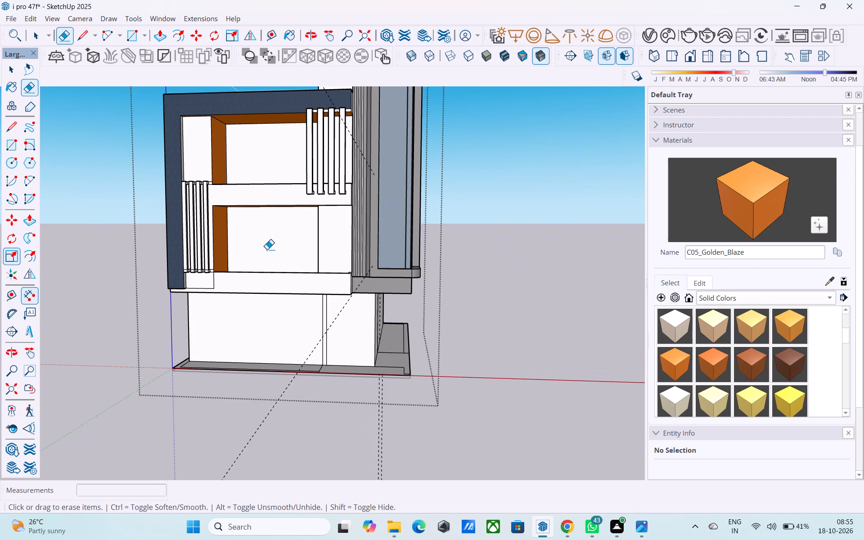
{"action": "middle_click_drag", "start_coordinate": [267, 249], "coordinate": [252, 260], "text": "shift"}
{"action": "scroll", "coordinate": [252, 260], "scroll_direction": "up", "scroll_amount": 3}
{"action": "middle_click_drag", "start_coordinate": [252, 260], "coordinate": [376, 292]}
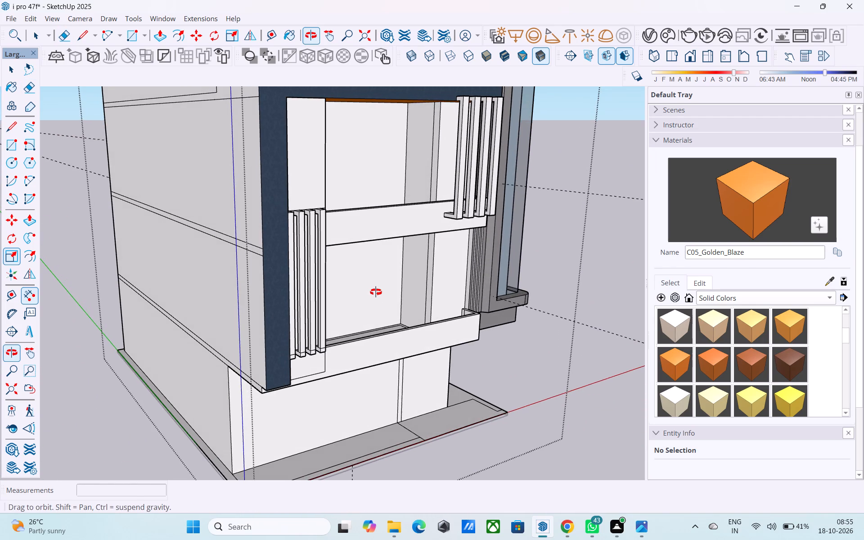
{"action": "middle_click_drag", "start_coordinate": [376, 292], "coordinate": [373, 337]}
{"action": "middle_click_drag", "start_coordinate": [373, 337], "coordinate": [385, 371], "text": "shift"}
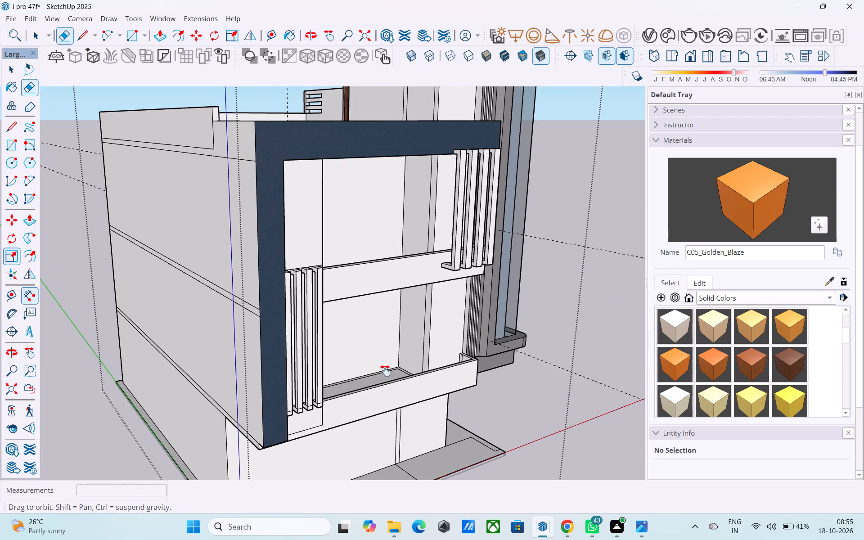
{"action": "middle_click_drag", "start_coordinate": [385, 371], "coordinate": [360, 471], "text": "shift"}
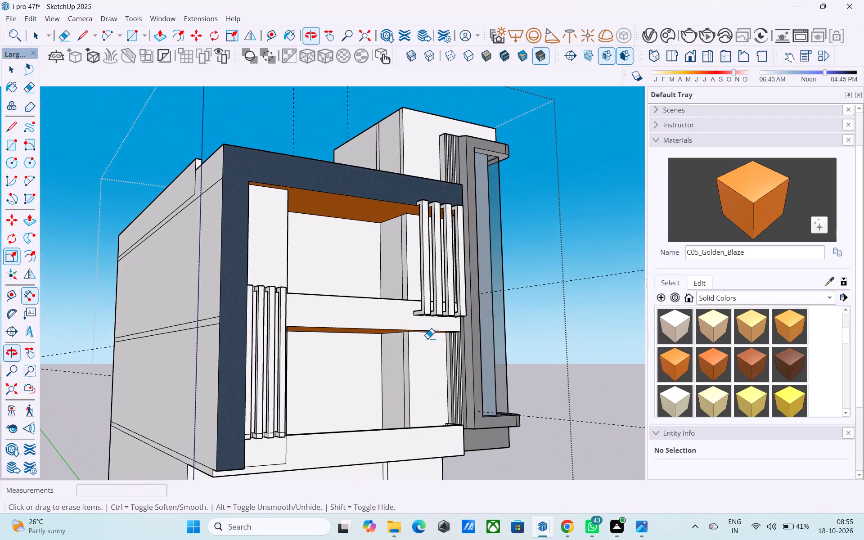
{"action": "middle_click_drag", "start_coordinate": [434, 312], "coordinate": [400, 377], "text": "shift"}
{"action": "middle_click_drag", "start_coordinate": [361, 377], "coordinate": [351, 363], "text": "shift"}
{"action": "middle_click_drag", "start_coordinate": [351, 363], "coordinate": [405, 321], "text": "shift"}
{"action": "middle_click_drag", "start_coordinate": [401, 319], "coordinate": [389, 327], "text": "shift"}
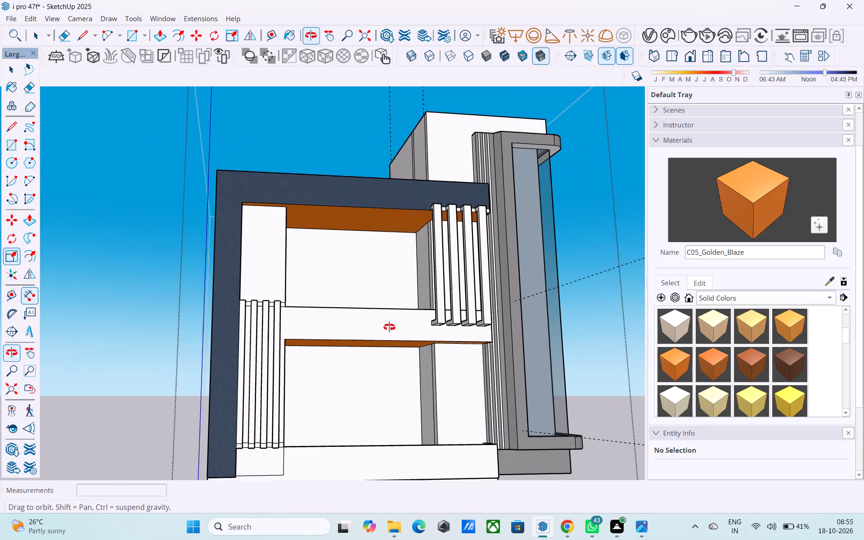
{"action": "middle_click_drag", "start_coordinate": [389, 327], "coordinate": [343, 355], "text": "shift"}
{"action": "middle_click_drag", "start_coordinate": [329, 351], "coordinate": [329, 344]}
{"action": "middle_click_drag", "start_coordinate": [316, 338], "coordinate": [334, 349], "text": "shift"}
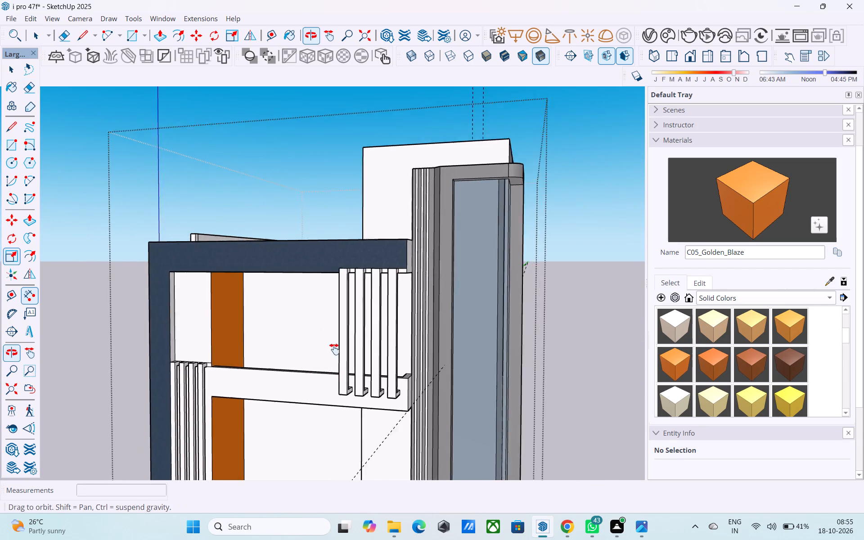
{"action": "middle_click_drag", "start_coordinate": [334, 349], "coordinate": [429, 382], "text": "shift"}
Draw a rectangle about 10' 6" wide on the upper front balcony's back wall.
{"action": "key", "text": "space"}
{"action": "middle_click_drag", "start_coordinate": [445, 378], "coordinate": [382, 324], "text": "shift"}
{"action": "scroll", "coordinate": [314, 263], "scroll_direction": "up", "scroll_amount": 2}
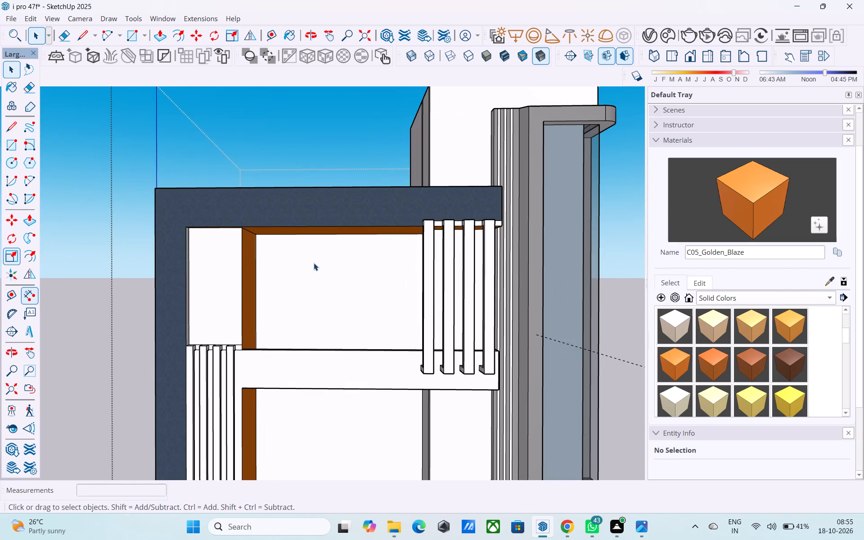
{"action": "key", "text": "r"}
{"action": "left_click", "coordinate": [272, 246]}
{"action": "middle_click_drag", "start_coordinate": [357, 338], "coordinate": [319, 311], "text": "shift"}
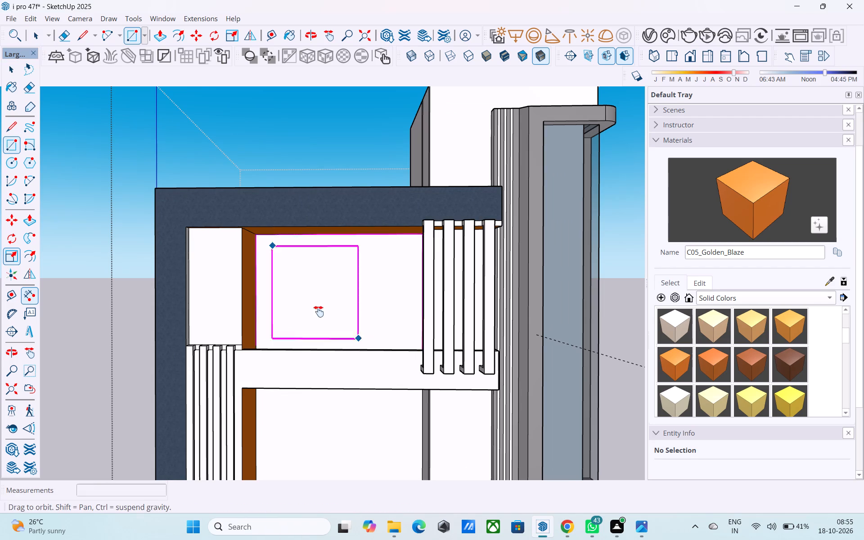
{"action": "middle_click_drag", "start_coordinate": [319, 311], "coordinate": [416, 382], "text": "shift"}
{"action": "middle_click_drag", "start_coordinate": [533, 464], "coordinate": [477, 379], "text": "shift"}
{"action": "scroll", "coordinate": [477, 394], "scroll_direction": "up", "scroll_amount": 2}
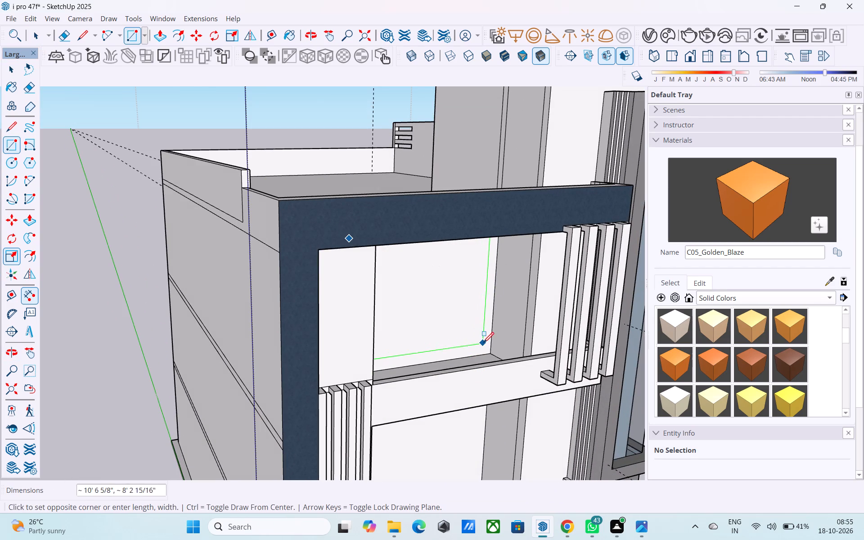
{"action": "left_click", "coordinate": [481, 347]}
Copy the upper balcony's wall rectangle down onto the lower front balcony's back wall.
{"action": "middle_click_drag", "start_coordinate": [480, 349], "coordinate": [422, 213], "text": "shift"}
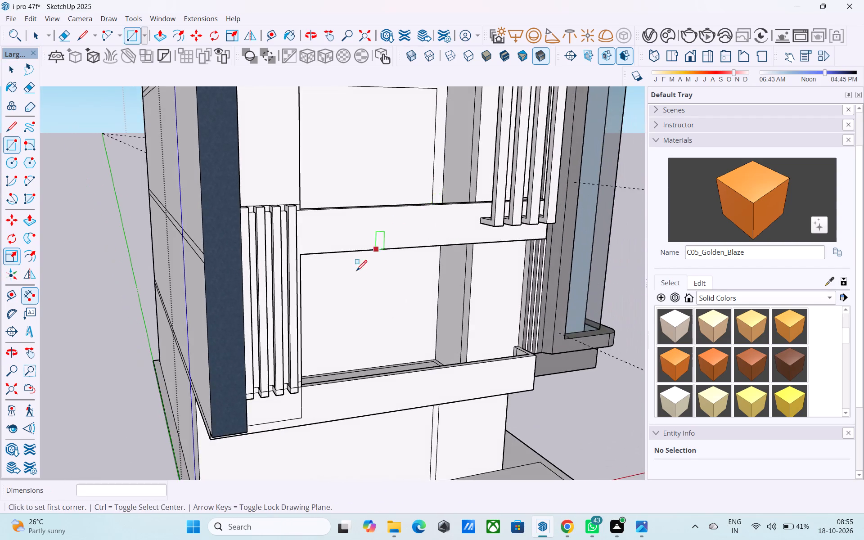
{"action": "middle_click_drag", "start_coordinate": [356, 272], "coordinate": [267, 236]}
{"action": "middle_click_drag", "start_coordinate": [261, 241], "coordinate": [353, 260], "text": "shift"}
{"action": "scroll", "coordinate": [202, 215], "scroll_direction": "down", "scroll_amount": 1}
{"action": "middle_click_drag", "start_coordinate": [212, 232], "coordinate": [215, 239]}
{"action": "key", "text": "space"}
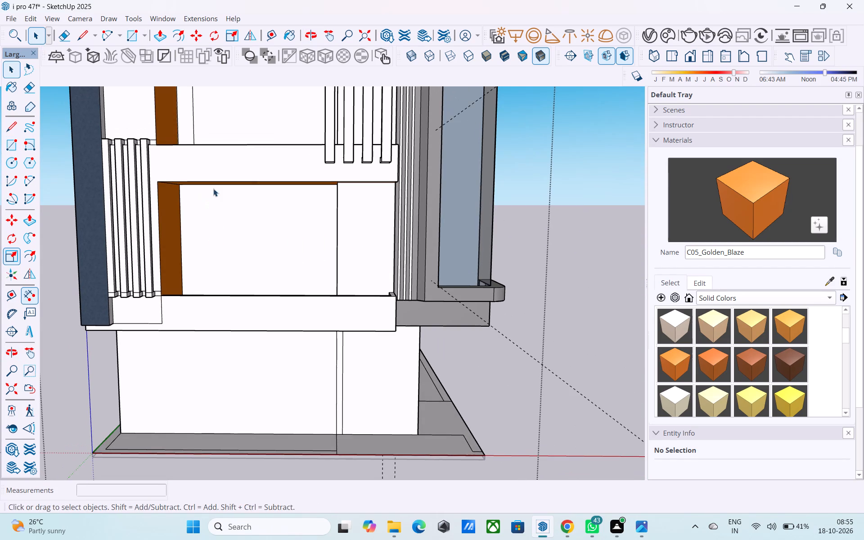
{"action": "left_click", "coordinate": [225, 128]}
{"action": "key", "text": "m"}
{"action": "middle_click_drag", "start_coordinate": [237, 126], "coordinate": [258, 197], "text": "shift"}
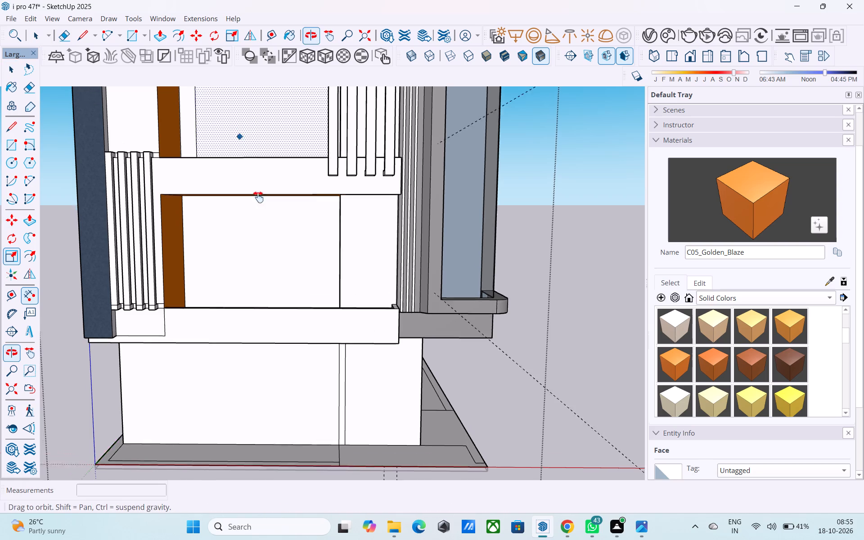
{"action": "middle_click_drag", "start_coordinate": [258, 197], "coordinate": [271, 252], "text": "shift"}
{"action": "left_click", "coordinate": [226, 186]}
{"action": "middle_click_drag", "start_coordinate": [252, 328], "coordinate": [247, 255], "text": "shift"}
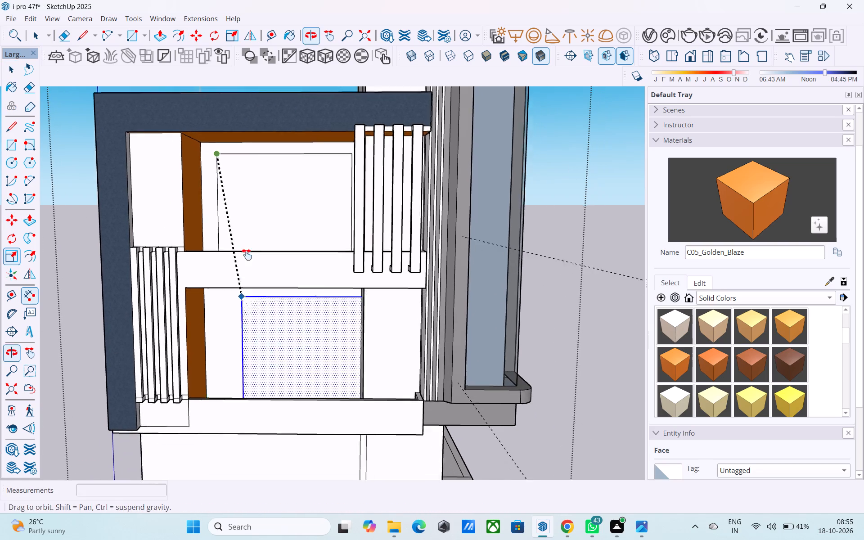
{"action": "middle_click_drag", "start_coordinate": [247, 255], "coordinate": [251, 227], "text": "shift"}
{"action": "scroll", "coordinate": [236, 242], "scroll_direction": "up", "scroll_amount": 3}
{"action": "left_click", "coordinate": [226, 220]}
Move the lower front balcony's wall rectangle up about 8 7/8" along the vertical axis.
{"action": "middle_click_drag", "start_coordinate": [229, 233], "coordinate": [229, 263]}
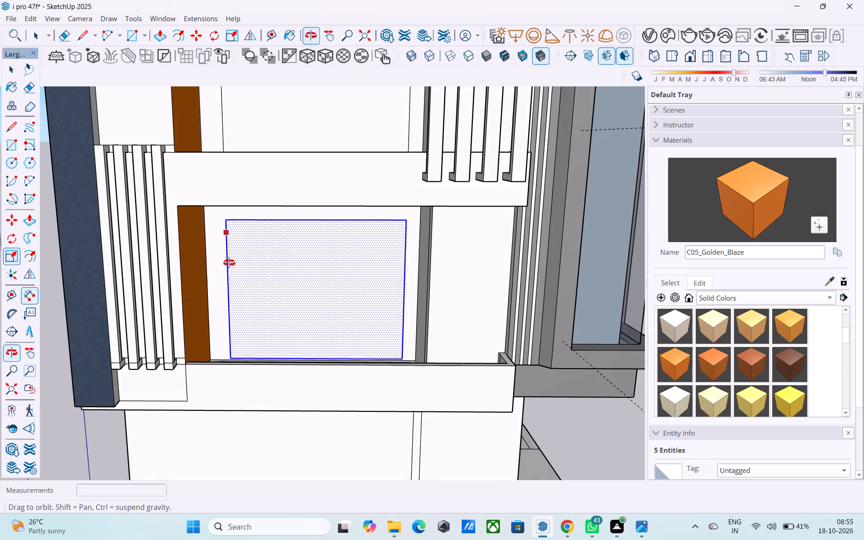
{"action": "middle_click_drag", "start_coordinate": [229, 263], "coordinate": [230, 280]}
{"action": "middle_click_drag", "start_coordinate": [232, 260], "coordinate": [230, 246]}
{"action": "scroll", "coordinate": [225, 228], "scroll_direction": "up", "scroll_amount": 2}
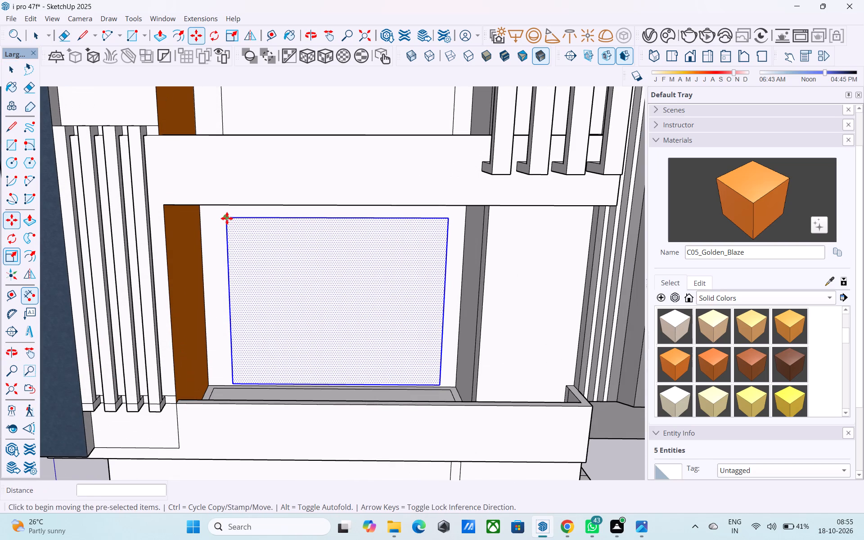
{"action": "left_click", "coordinate": [227, 218]}
{"action": "scroll", "coordinate": [229, 215], "scroll_direction": "up", "scroll_amount": 2}
{"action": "middle_click_drag", "start_coordinate": [229, 215], "coordinate": [227, 199]}
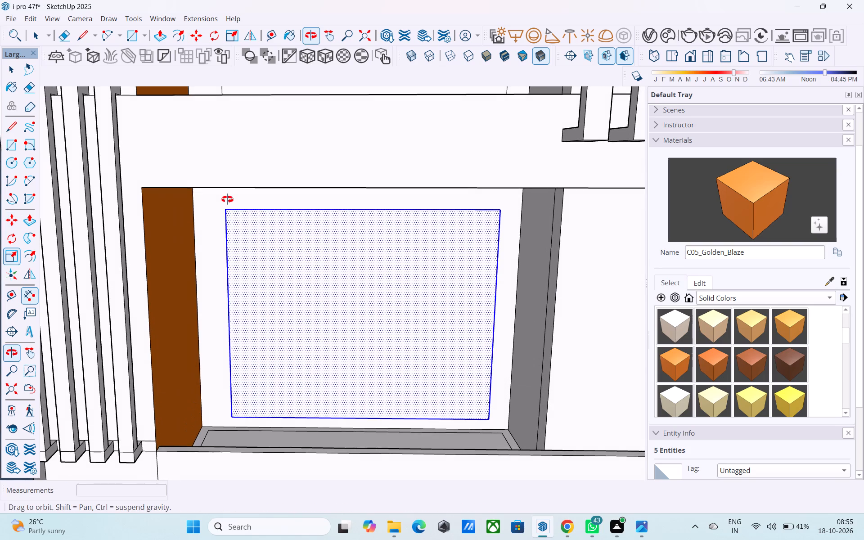
{"action": "middle_click_drag", "start_coordinate": [227, 199], "coordinate": [227, 197]}
{"action": "middle_click_drag", "start_coordinate": [225, 200], "coordinate": [229, 192]}
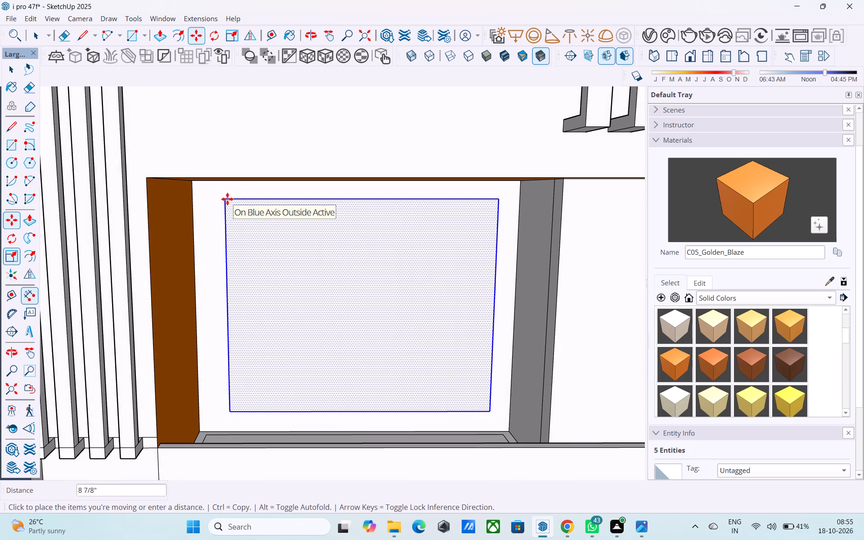
{"action": "left_click", "coordinate": [227, 199]}
Push the lower and upper front balcony wall rectangles 6" inward to cut openings through the wall.
{"action": "key", "text": "space"}
{"action": "left_click", "coordinate": [305, 301]}
{"action": "scroll", "coordinate": [306, 301], "scroll_direction": "down", "scroll_amount": 3}
{"action": "key", "text": "p"}
{"action": "left_click", "coordinate": [306, 301]}
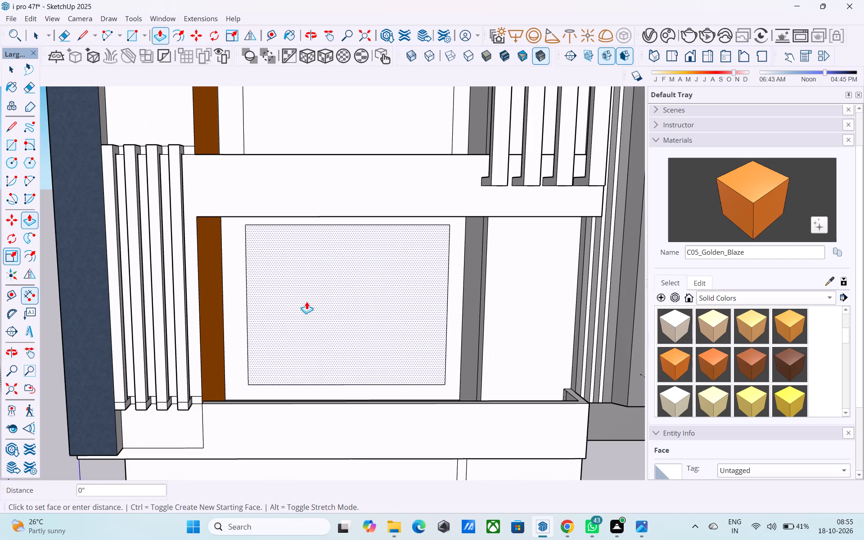
{"action": "left_click", "coordinate": [312, 291]}
{"action": "scroll", "coordinate": [314, 291], "scroll_direction": "down", "scroll_amount": 2}
{"action": "middle_click_drag", "start_coordinate": [314, 300], "coordinate": [324, 394]}
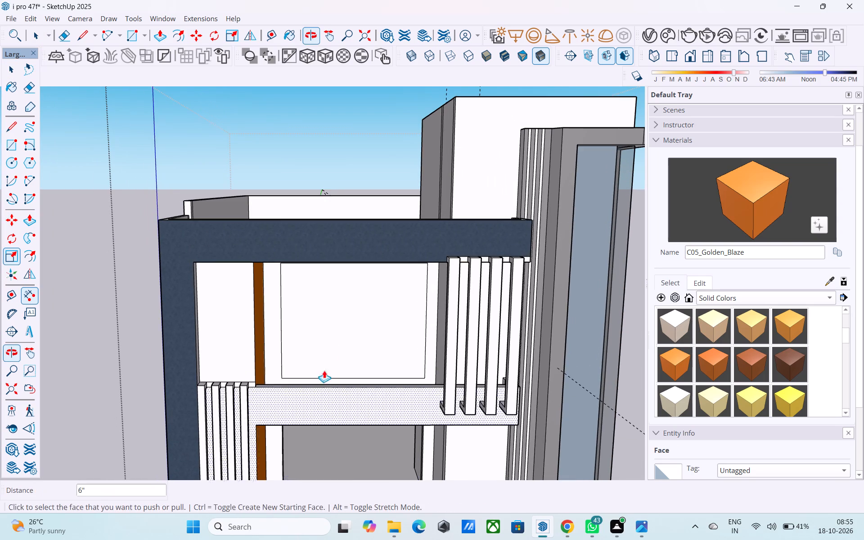
{"action": "double_click", "coordinate": [338, 325]}
{"action": "scroll", "coordinate": [339, 325], "scroll_direction": "down", "scroll_amount": 3}
{"action": "key", "text": "space"}
Draw a rectangle corner to corner that closes the upper front balcony's wall opening.
{"action": "middle_click_drag", "start_coordinate": [340, 324], "coordinate": [291, 306]}
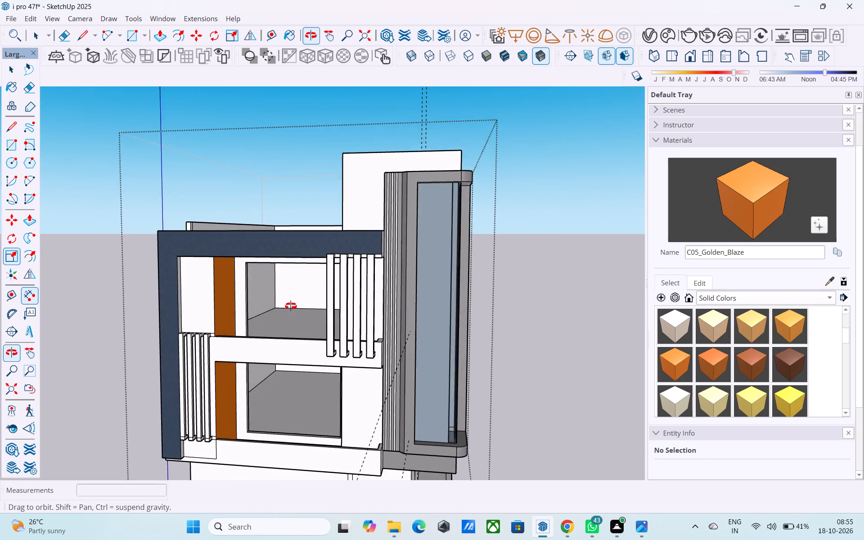
{"action": "middle_click_drag", "start_coordinate": [291, 306], "coordinate": [290, 305]}
{"action": "key", "text": "r"}
{"action": "scroll", "coordinate": [271, 280], "scroll_direction": "up", "scroll_amount": 4}
{"action": "left_click", "coordinate": [222, 246]}
{"action": "middle_click_drag", "start_coordinate": [322, 346], "coordinate": [305, 293]}
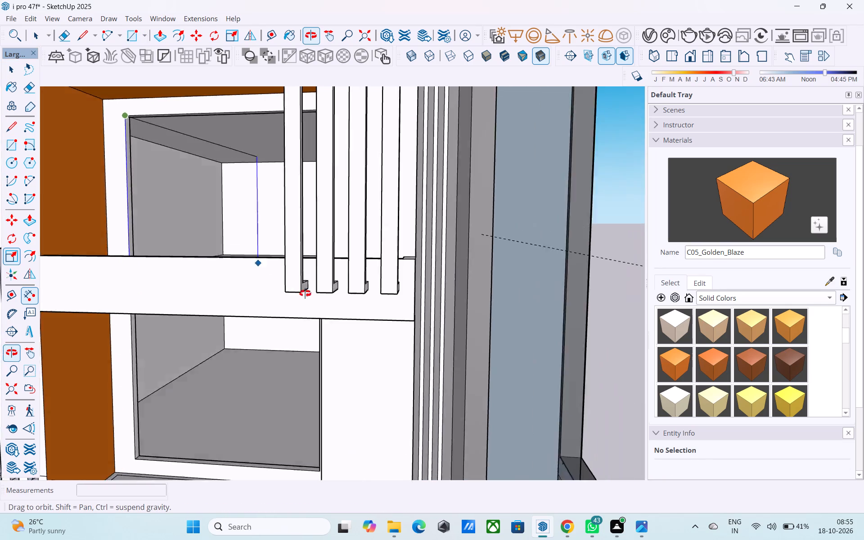
{"action": "middle_click_drag", "start_coordinate": [305, 293], "coordinate": [420, 352]}
{"action": "left_click", "coordinate": [250, 244]}
Draw a rectangle about 10' 5" by 8' 6" that closes the lower front balcony's wall opening.
{"action": "scroll", "coordinate": [290, 276], "scroll_direction": "down", "scroll_amount": 1, "text": "shift"}
{"action": "middle_click_drag", "start_coordinate": [328, 305], "coordinate": [521, 206], "text": "shift"}
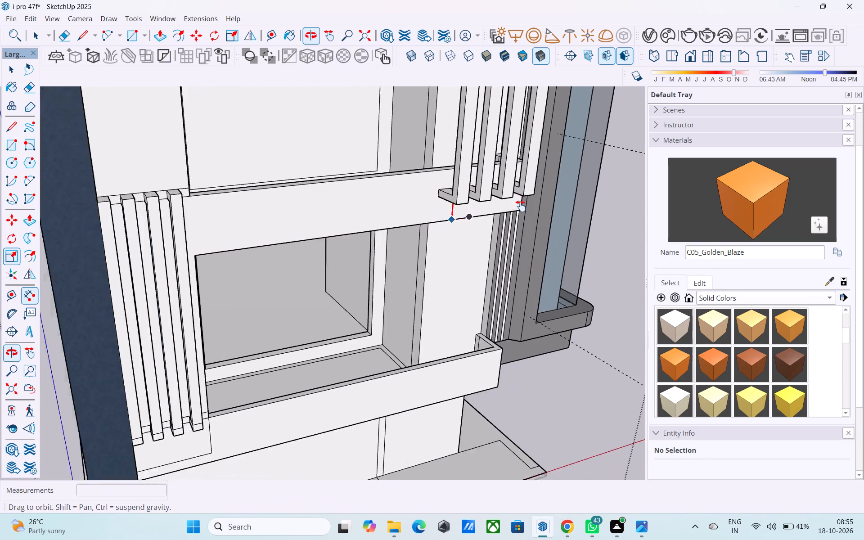
{"action": "middle_click_drag", "start_coordinate": [521, 206], "coordinate": [410, 177], "text": "shift"}
{"action": "middle_click_drag", "start_coordinate": [236, 228], "coordinate": [295, 186], "text": "shift"}
{"action": "scroll", "coordinate": [354, 213], "scroll_direction": "up", "scroll_amount": 3}
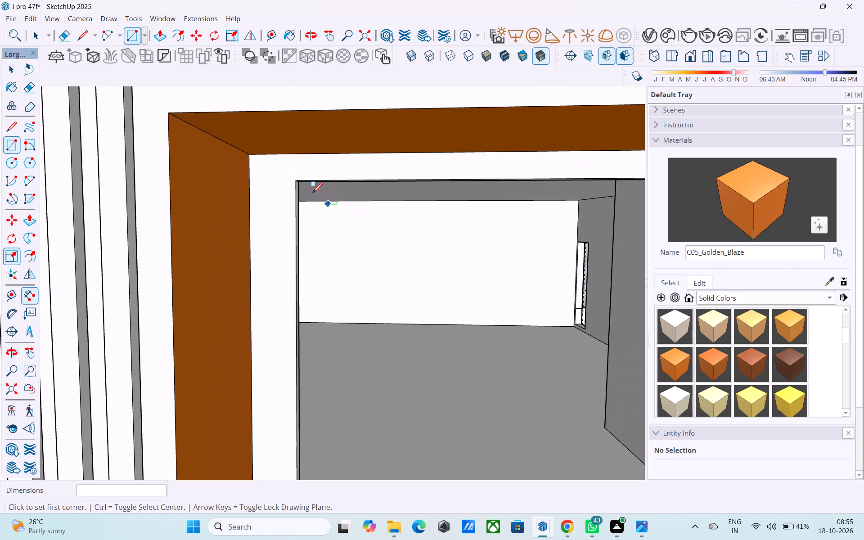
{"action": "left_click", "coordinate": [296, 181]}
{"action": "middle_click_drag", "start_coordinate": [479, 310], "coordinate": [332, 212], "text": "shift"}
{"action": "scroll", "coordinate": [413, 273], "scroll_direction": "down", "scroll_amount": 9}
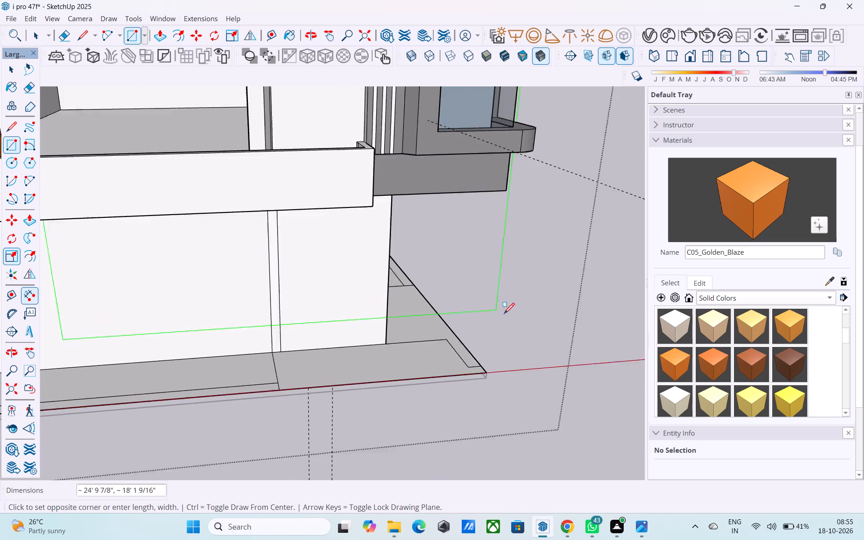
{"action": "scroll", "coordinate": [504, 315], "scroll_direction": "down", "scroll_amount": 1}
{"action": "middle_click_drag", "start_coordinate": [373, 225], "coordinate": [402, 310], "text": "shift"}
{"action": "scroll", "coordinate": [352, 274], "scroll_direction": "up", "scroll_amount": 5}
{"action": "left_click", "coordinate": [352, 274]}
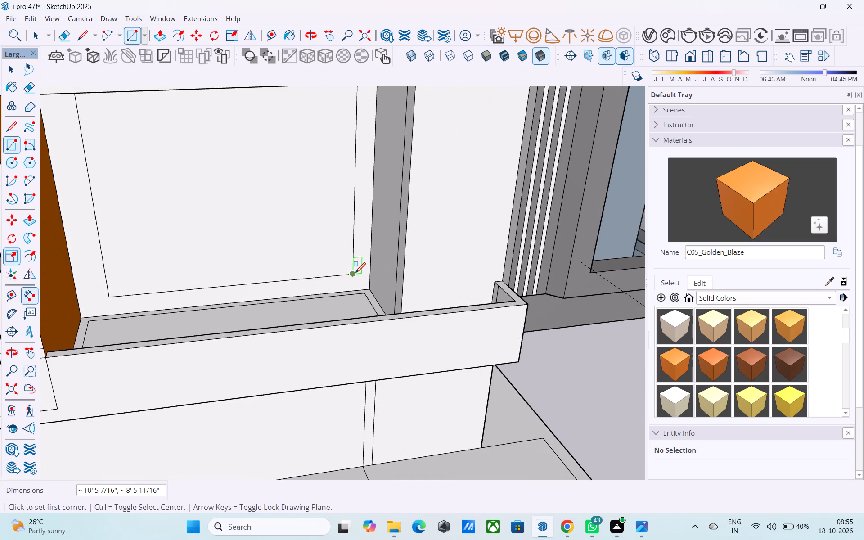
Paint the panes in both front balcony openings with the Glass_Basic_01 material.
{"action": "scroll", "coordinate": [469, 303], "scroll_direction": "down", "scroll_amount": 1}
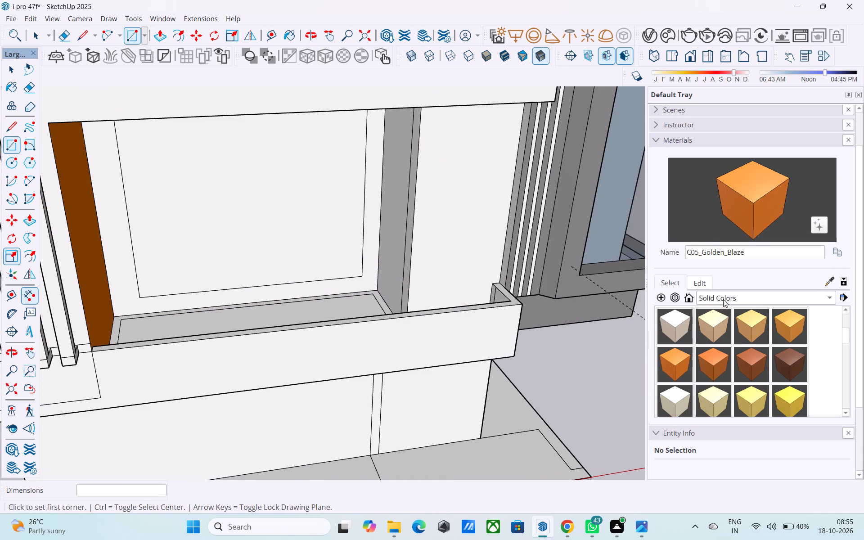
{"action": "left_click", "coordinate": [723, 299]}
{"action": "left_click", "coordinate": [715, 229]}
{"action": "scroll", "coordinate": [753, 309], "scroll_direction": "down", "scroll_amount": 5}
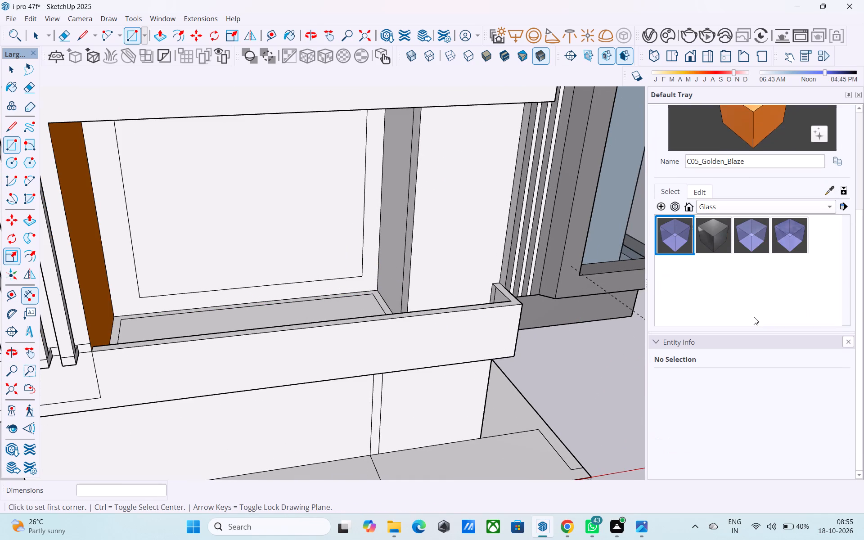
{"action": "left_click", "coordinate": [685, 237]}
{"action": "scroll", "coordinate": [490, 344], "scroll_direction": "down", "scroll_amount": 8}
{"action": "middle_click_drag", "start_coordinate": [436, 352], "coordinate": [410, 349]}
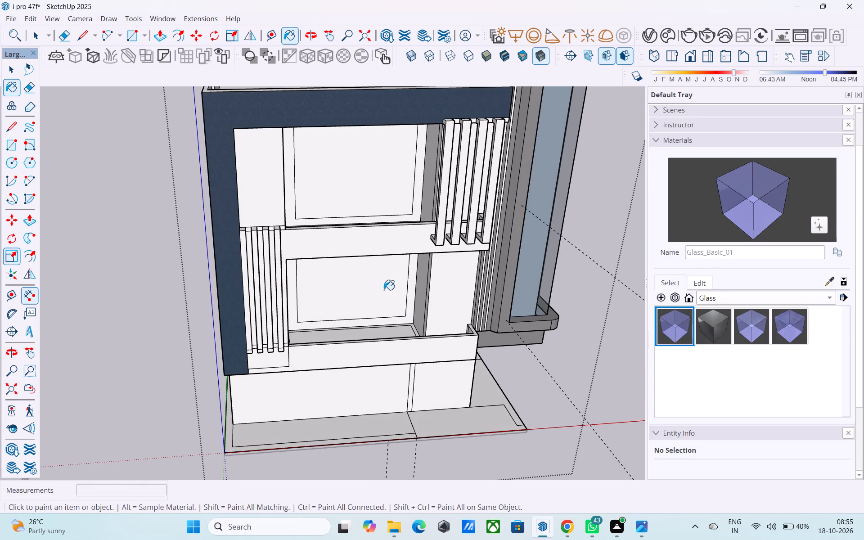
{"action": "left_click", "coordinate": [384, 290]}
{"action": "left_click", "coordinate": [370, 199]}
Change the Glass_Basic_01 material's colour to a warm yellow-beige tint at full brightness.
{"action": "left_click", "coordinate": [706, 283]}
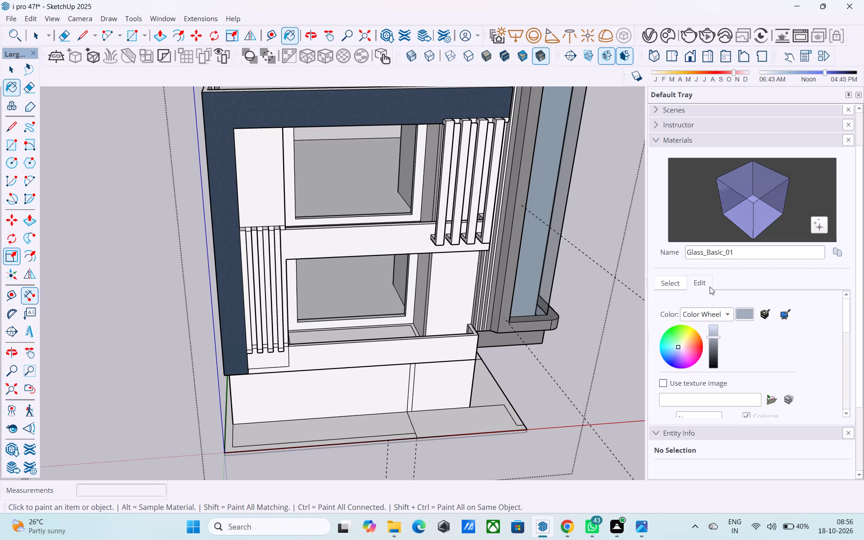
{"action": "left_click_drag", "start_coordinate": [677, 346], "coordinate": [689, 333]}
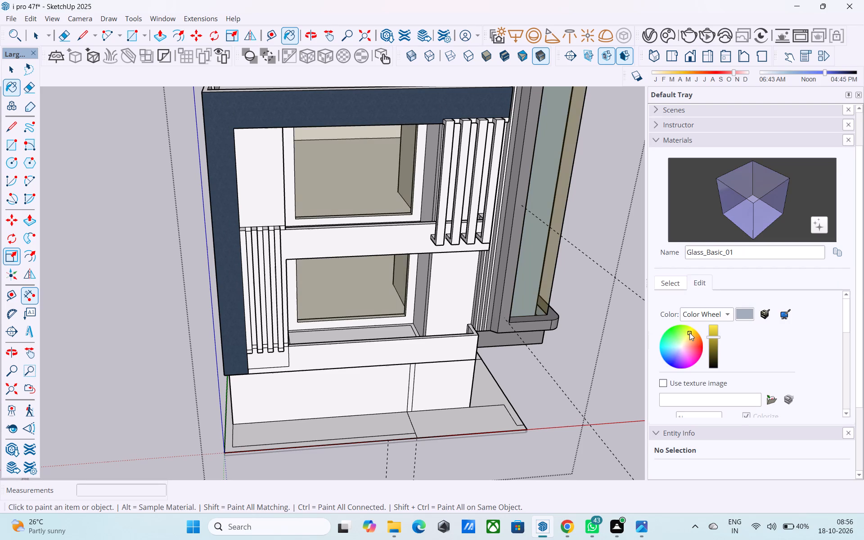
{"action": "left_click_drag", "start_coordinate": [689, 333], "coordinate": [689, 336]}
{"action": "left_click_drag", "start_coordinate": [712, 336], "coordinate": [713, 311]}
Examine the retinted glass in the front balconies and corner tower from several angles.
{"action": "middle_click_drag", "start_coordinate": [378, 400], "coordinate": [232, 373]}
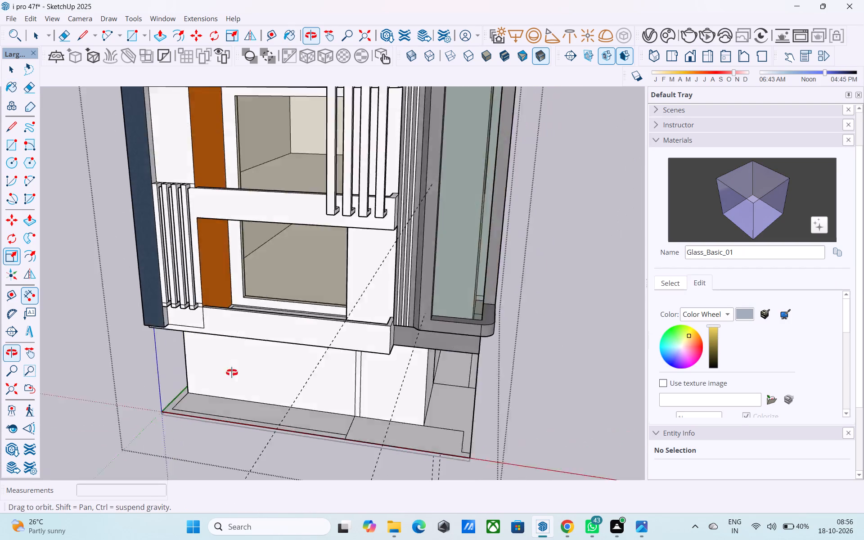
{"action": "middle_click_drag", "start_coordinate": [232, 373], "coordinate": [163, 371]}
{"action": "middle_click_drag", "start_coordinate": [330, 324], "coordinate": [293, 332]}
{"action": "scroll", "coordinate": [330, 364], "scroll_direction": "down", "scroll_amount": 13}
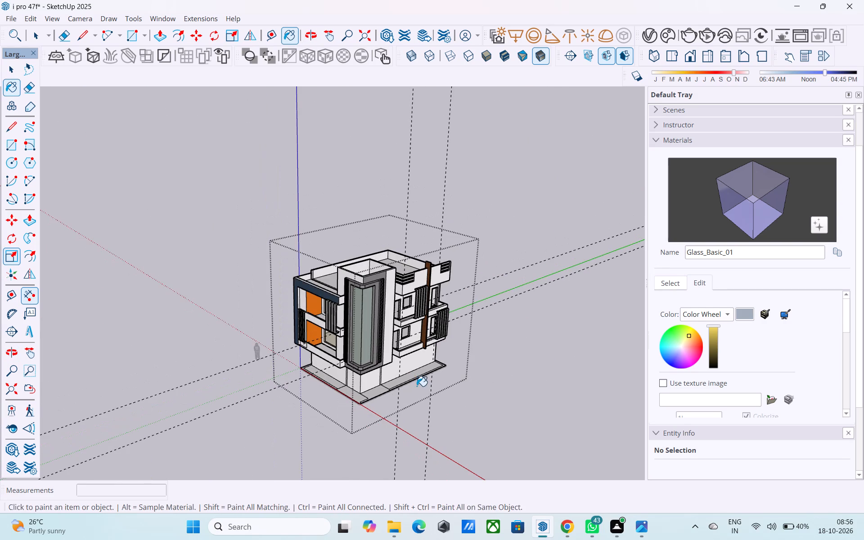
{"action": "middle_click_drag", "start_coordinate": [273, 419], "coordinate": [362, 348]}
{"action": "key", "text": "space"}
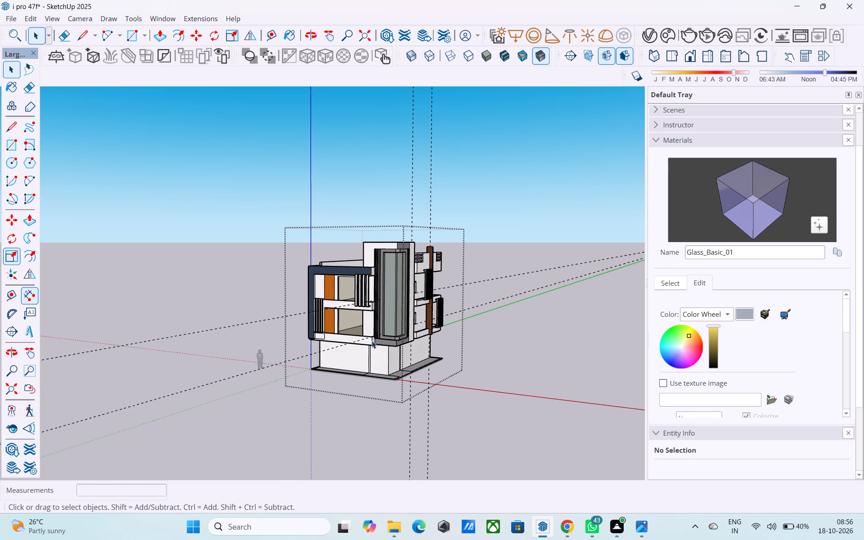
{"action": "middle_click_drag", "start_coordinate": [372, 341], "coordinate": [391, 371], "text": "shift"}
{"action": "scroll", "coordinate": [387, 377], "scroll_direction": "up", "scroll_amount": 8}
{"action": "middle_click_drag", "start_coordinate": [393, 362], "coordinate": [407, 401], "text": "shift"}
{"action": "middle_click_drag", "start_coordinate": [403, 401], "coordinate": [399, 405]}
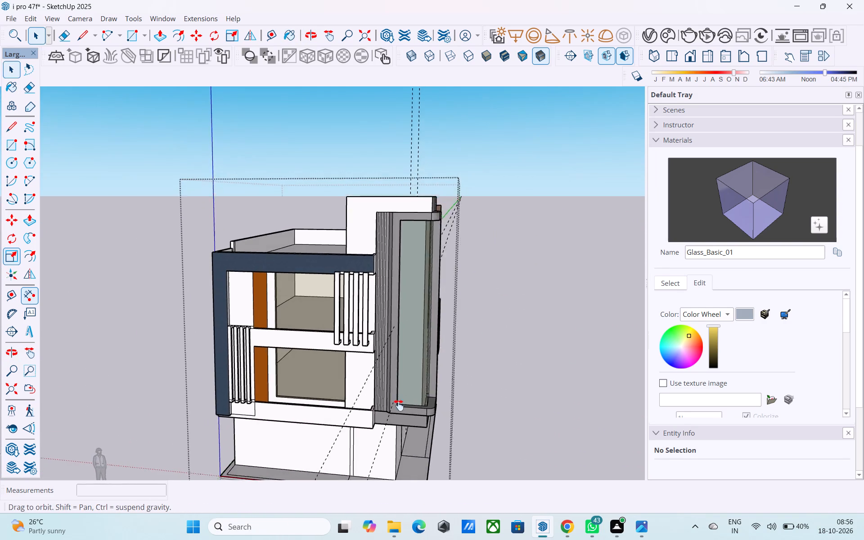
{"action": "middle_click_drag", "start_coordinate": [399, 405], "coordinate": [444, 406]}
{"action": "middle_click_drag", "start_coordinate": [437, 399], "coordinate": [455, 363]}
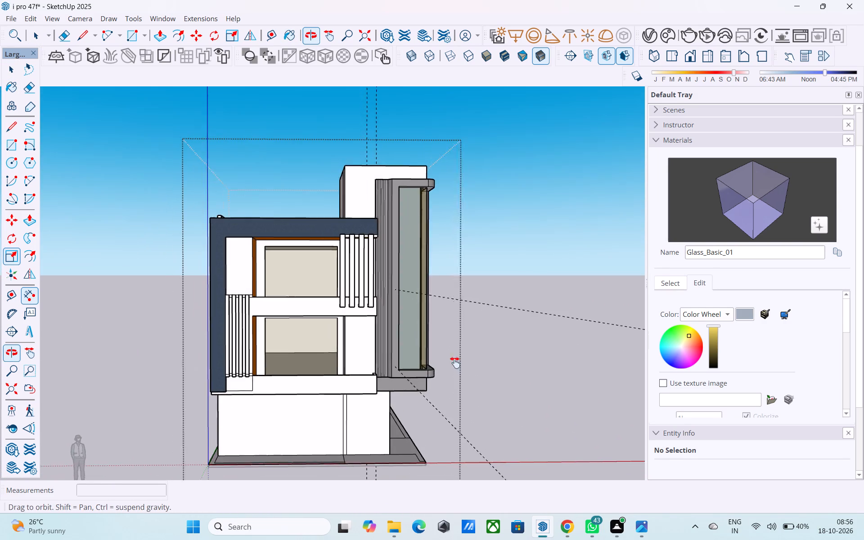
{"action": "middle_click_drag", "start_coordinate": [455, 363], "coordinate": [434, 361]}
{"action": "middle_click_drag", "start_coordinate": [412, 375], "coordinate": [414, 365]}
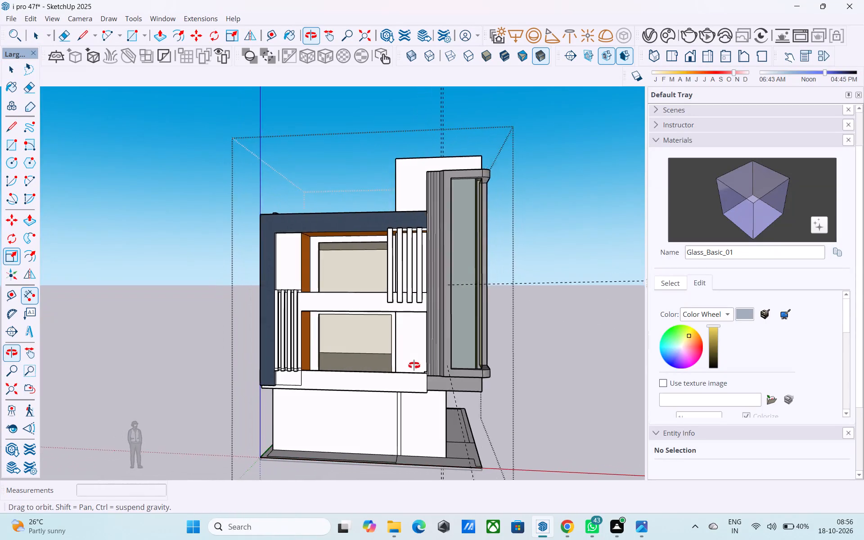
{"action": "middle_click_drag", "start_coordinate": [414, 365], "coordinate": [343, 397]}
{"action": "middle_click_drag", "start_coordinate": [372, 347], "coordinate": [379, 400], "text": "shift"}
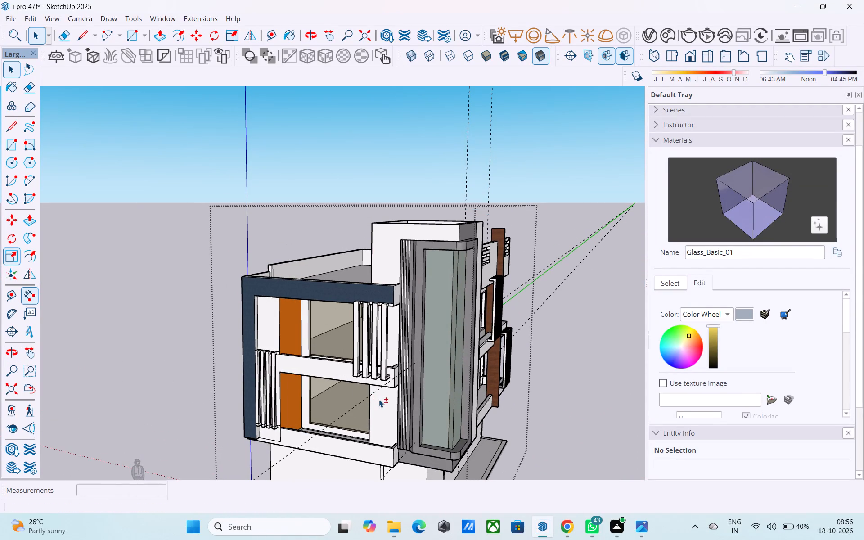
{"action": "middle_click_drag", "start_coordinate": [384, 338], "coordinate": [283, 375], "text": "shift"}
{"action": "middle_click_drag", "start_coordinate": [274, 359], "coordinate": [341, 374]}
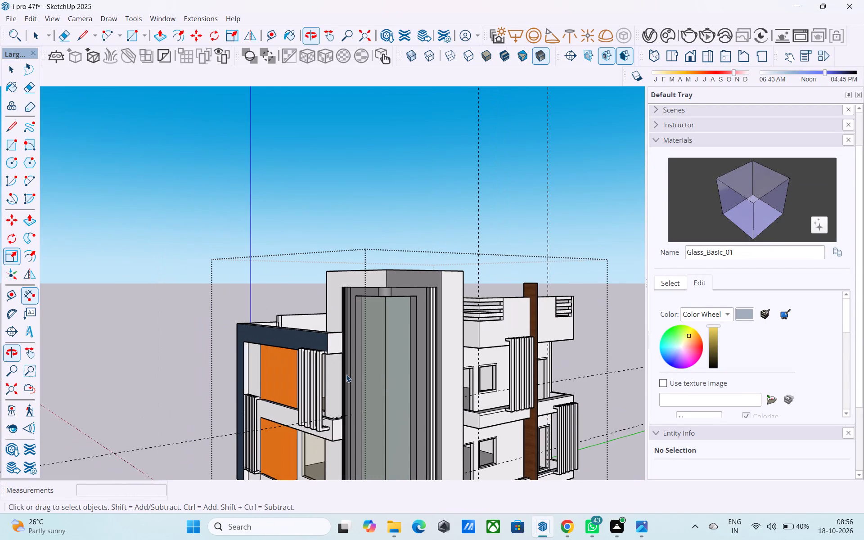
Paint the white end face of the front blue frame, beside the tower, with the in-model Carpet_04_1K material.
{"action": "left_click", "coordinate": [675, 279]}
{"action": "left_click", "coordinate": [713, 292]}
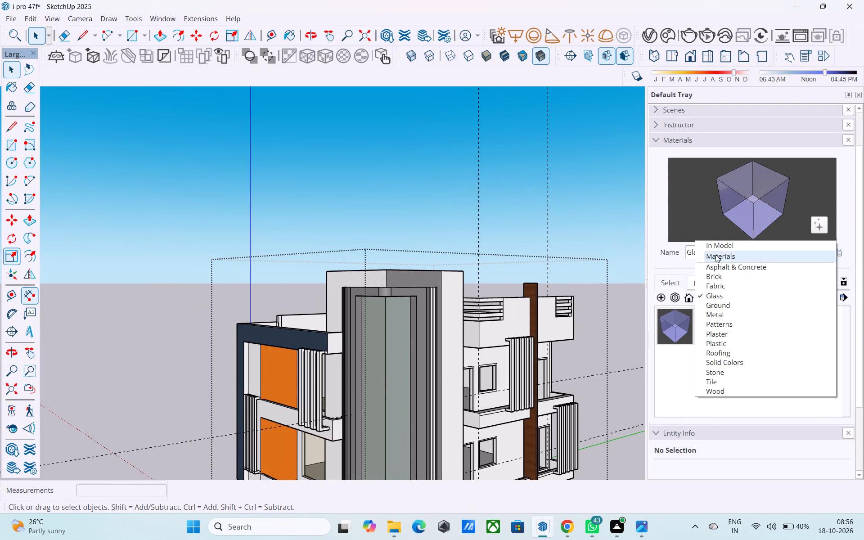
{"action": "left_click_drag", "start_coordinate": [717, 250], "coordinate": [717, 246]}
{"action": "left_click", "coordinate": [752, 326]}
{"action": "scroll", "coordinate": [367, 337], "scroll_direction": "up", "scroll_amount": 6}
{"action": "left_click", "coordinate": [321, 347]}
Examine the whole building's front and side facades from several angles and distances.
{"action": "middle_click_drag", "start_coordinate": [319, 352], "coordinate": [487, 365]}
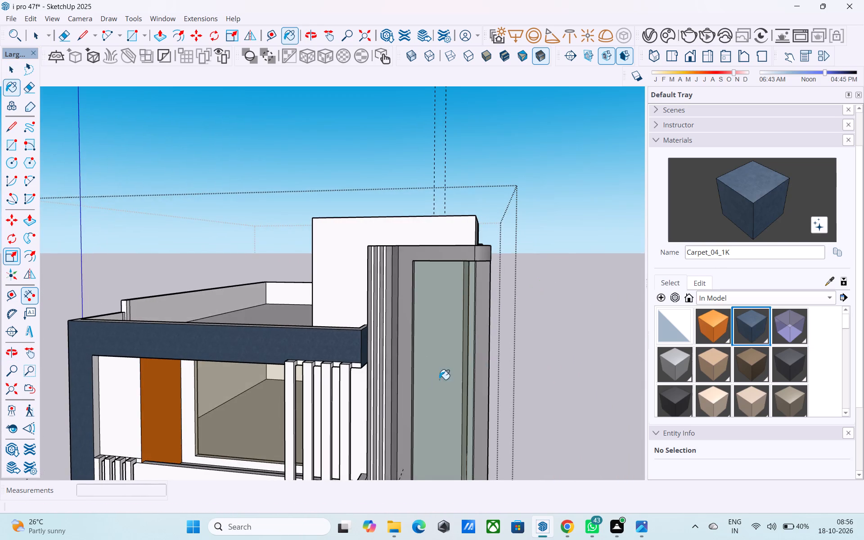
{"action": "scroll", "coordinate": [369, 391], "scroll_direction": "down", "scroll_amount": 6}
{"action": "middle_click_drag", "start_coordinate": [469, 428], "coordinate": [316, 396]}
{"action": "scroll", "coordinate": [317, 388], "scroll_direction": "down", "scroll_amount": 2, "text": "shift"}
{"action": "middle_click_drag", "start_coordinate": [371, 391], "coordinate": [427, 382], "text": "shift"}
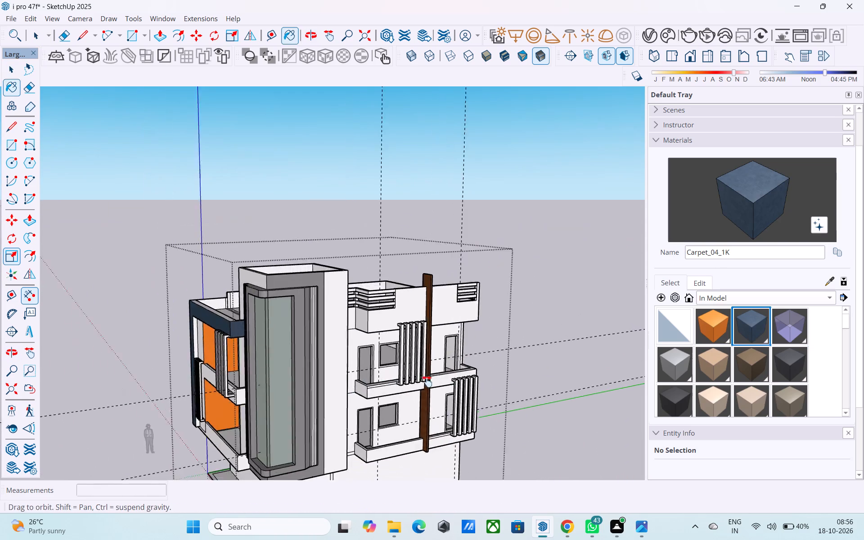
{"action": "middle_click_drag", "start_coordinate": [427, 382], "coordinate": [499, 312], "text": "shift"}
{"action": "key", "text": "space"}
{"action": "middle_click_drag", "start_coordinate": [411, 331], "coordinate": [375, 336]}
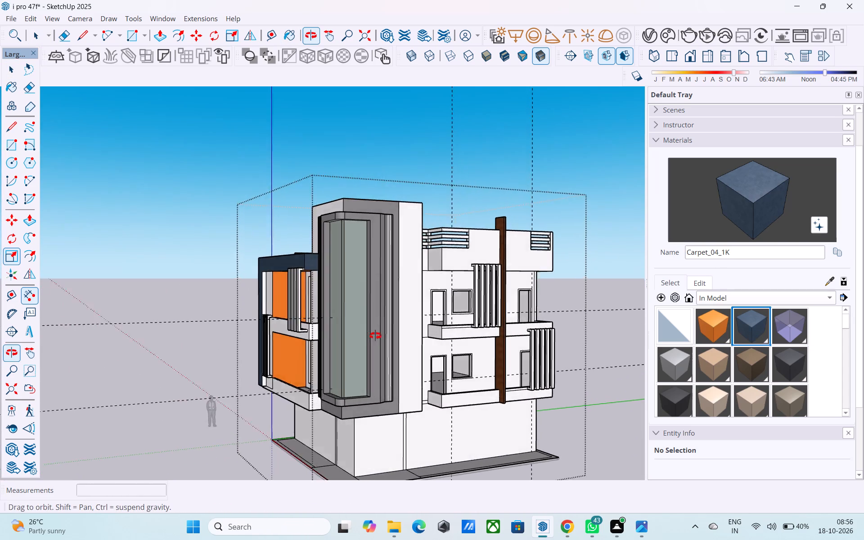
{"action": "middle_click_drag", "start_coordinate": [375, 336], "coordinate": [348, 355]}
{"action": "scroll", "coordinate": [348, 355], "scroll_direction": "down", "scroll_amount": 1}
{"action": "middle_click_drag", "start_coordinate": [443, 360], "coordinate": [372, 362]}
{"action": "scroll", "coordinate": [416, 337], "scroll_direction": "up", "scroll_amount": 1}
{"action": "scroll", "coordinate": [419, 337], "scroll_direction": "down", "scroll_amount": 4}
{"action": "middle_click_drag", "start_coordinate": [419, 337], "coordinate": [396, 341]}
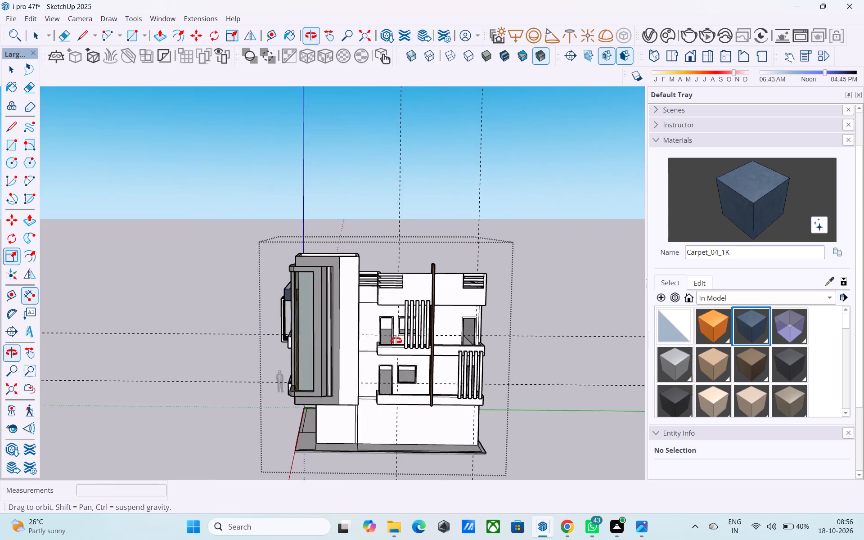
{"action": "middle_click_drag", "start_coordinate": [396, 341], "coordinate": [409, 363]}
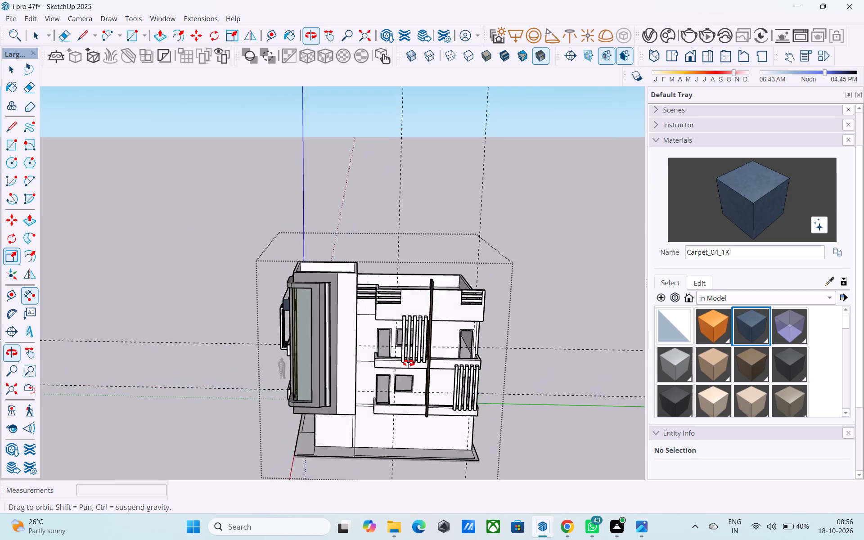
{"action": "middle_click_drag", "start_coordinate": [409, 363], "coordinate": [564, 289]}
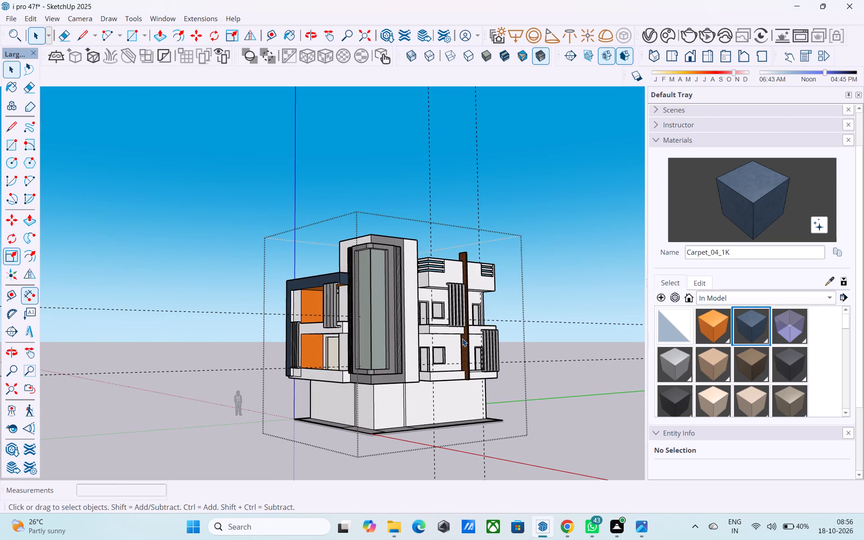
{"action": "scroll", "coordinate": [449, 344], "scroll_direction": "down", "scroll_amount": 2}
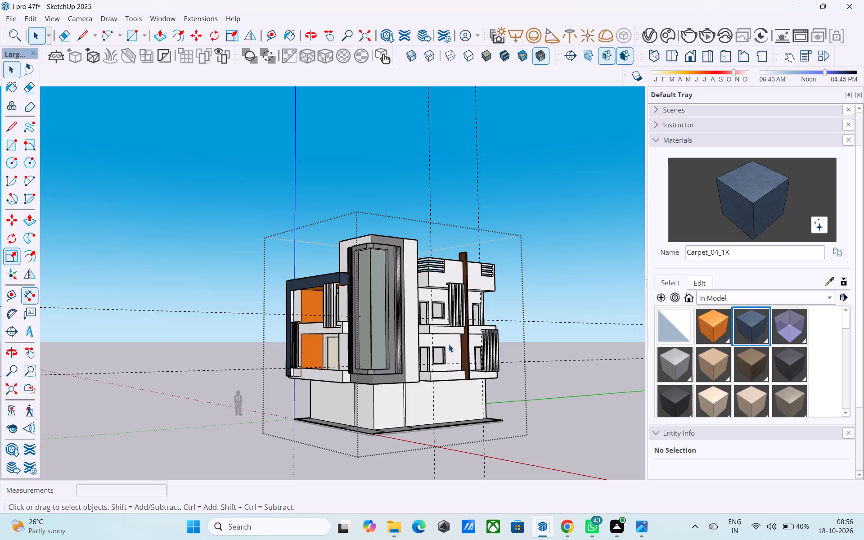
{"action": "scroll", "coordinate": [449, 344], "scroll_direction": "down", "scroll_amount": 2}
{"action": "middle_click_drag", "start_coordinate": [405, 381], "coordinate": [434, 343]}
{"action": "scroll", "coordinate": [431, 352], "scroll_direction": "up", "scroll_amount": 7}
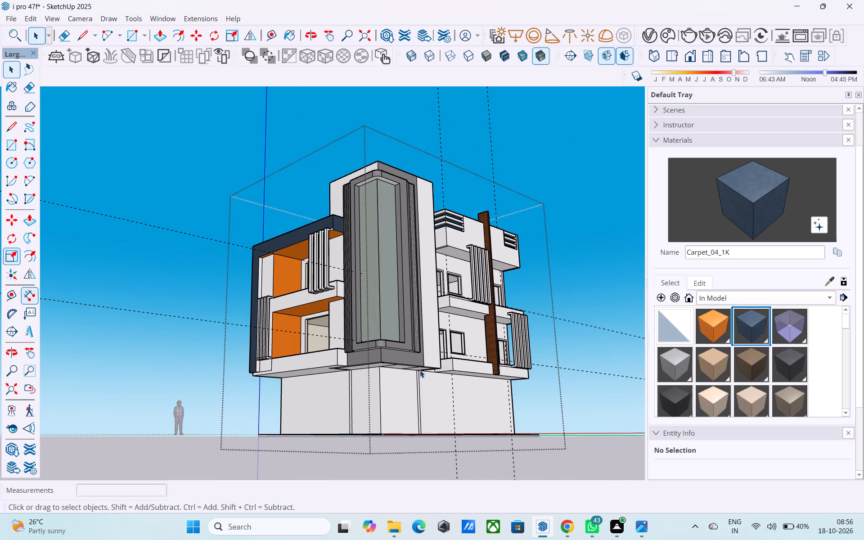
Save the model.
{"action": "scroll", "coordinate": [420, 370], "scroll_direction": "down", "scroll_amount": 4}
{"action": "middle_click_drag", "start_coordinate": [420, 370], "coordinate": [552, 445]}
{"action": "scroll", "coordinate": [426, 394], "scroll_direction": "up", "scroll_amount": 3}
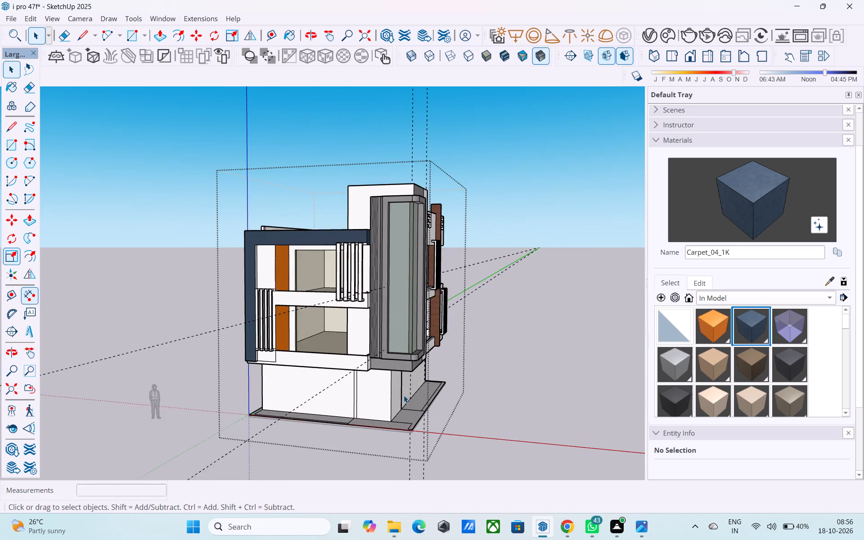
{"action": "middle_click_drag", "start_coordinate": [377, 392], "coordinate": [404, 400]}
{"action": "scroll", "coordinate": [379, 393], "scroll_direction": "up", "scroll_amount": 1}
{"action": "scroll", "coordinate": [402, 400], "scroll_direction": "down", "scroll_amount": 1}
{"action": "middle_click_drag", "start_coordinate": [395, 400], "coordinate": [373, 390]}
{"action": "key", "text": "ctrl+s"}
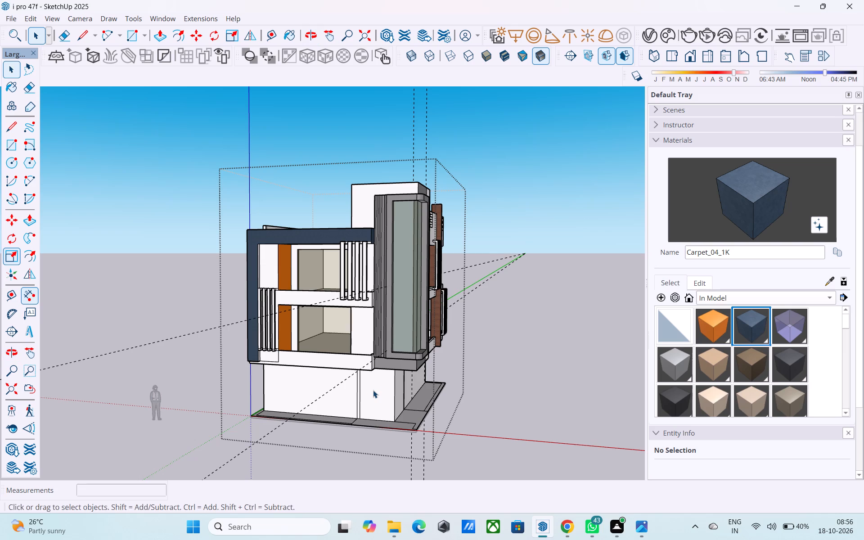
Place a horizontal guide 3' above the base edge of the front ground-floor wall.
{"action": "key", "text": "space"}
{"action": "middle_click_drag", "start_coordinate": [373, 390], "coordinate": [373, 385]}
{"action": "scroll", "coordinate": [369, 386], "scroll_direction": "up", "scroll_amount": 3}
{"action": "middle_click_drag", "start_coordinate": [367, 389], "coordinate": [367, 389]}
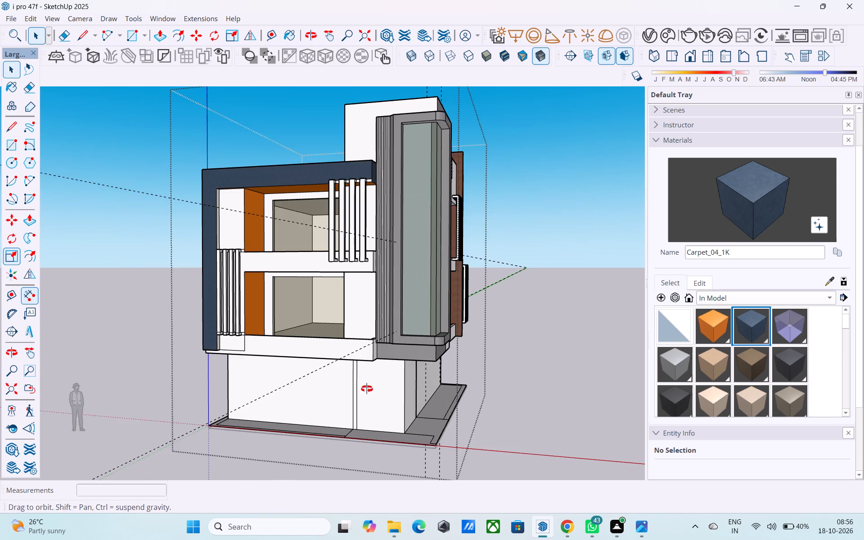
{"action": "middle_click_drag", "start_coordinate": [367, 389], "coordinate": [360, 380]}
{"action": "scroll", "coordinate": [362, 380], "scroll_direction": "up", "scroll_amount": 3}
{"action": "scroll", "coordinate": [370, 379], "scroll_direction": "down", "scroll_amount": 2}
{"action": "middle_click_drag", "start_coordinate": [370, 379], "coordinate": [431, 386]}
{"action": "middle_click_drag", "start_coordinate": [431, 386], "coordinate": [412, 386]}
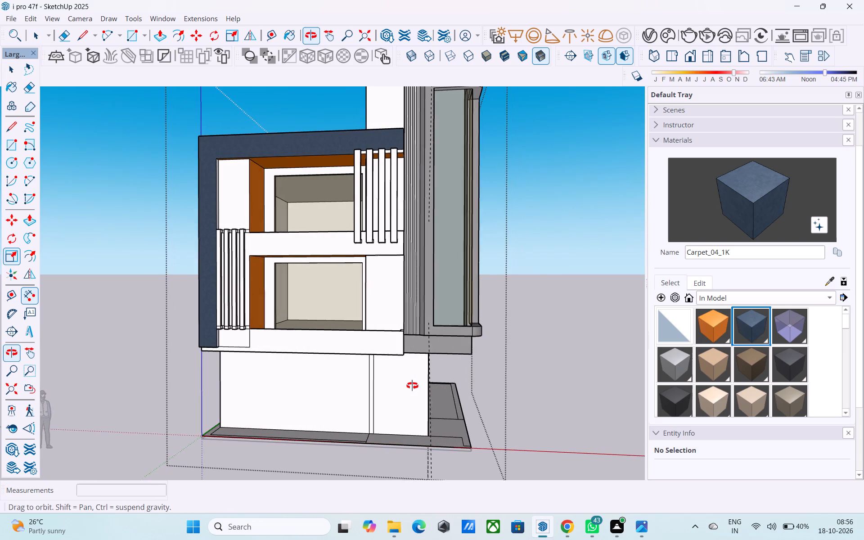
{"action": "middle_click_drag", "start_coordinate": [412, 386], "coordinate": [450, 336]}
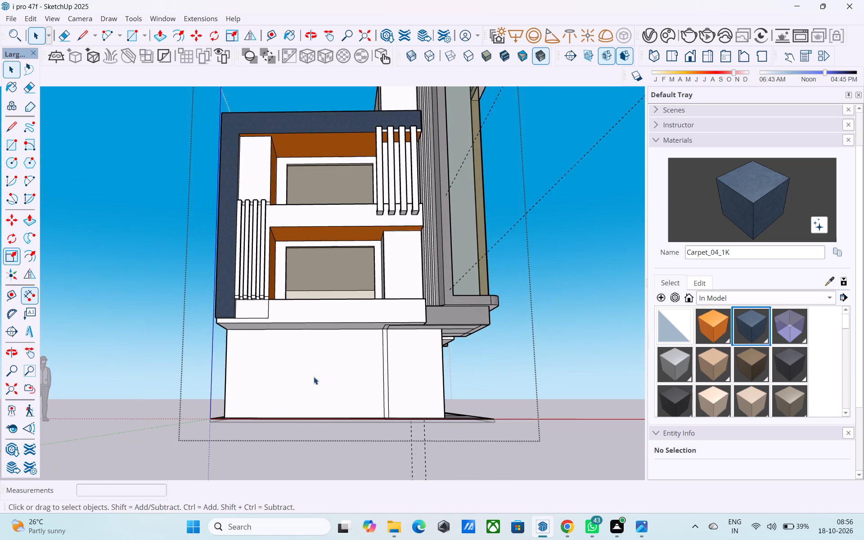
{"action": "middle_click_drag", "start_coordinate": [306, 377], "coordinate": [285, 377]}
{"action": "middle_click_drag", "start_coordinate": [274, 375], "coordinate": [266, 409]}
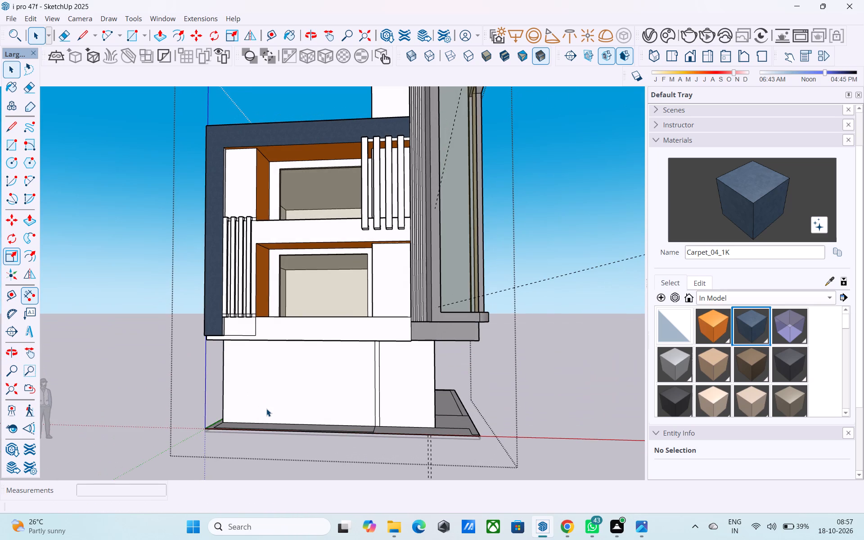
{"action": "scroll", "coordinate": [266, 409], "scroll_direction": "up", "scroll_amount": 1}
{"action": "type", "text": "RT"}
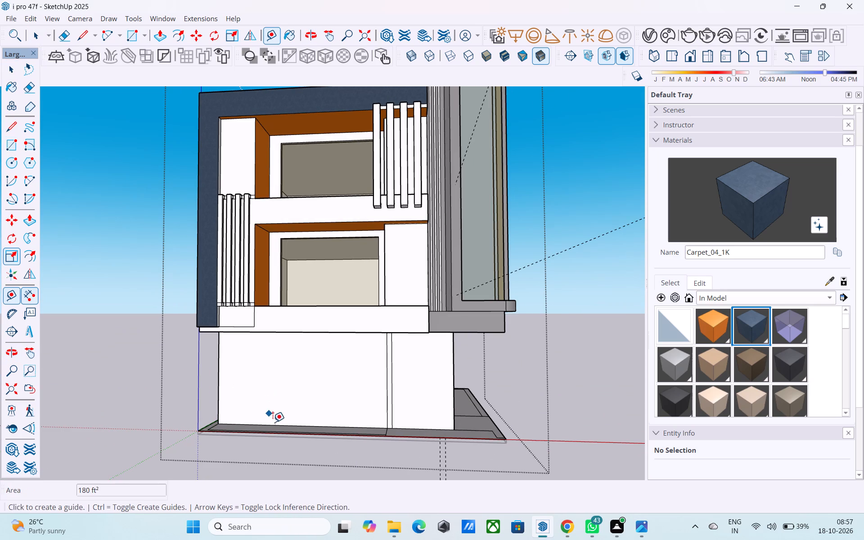
{"action": "left_click", "coordinate": [274, 424]}
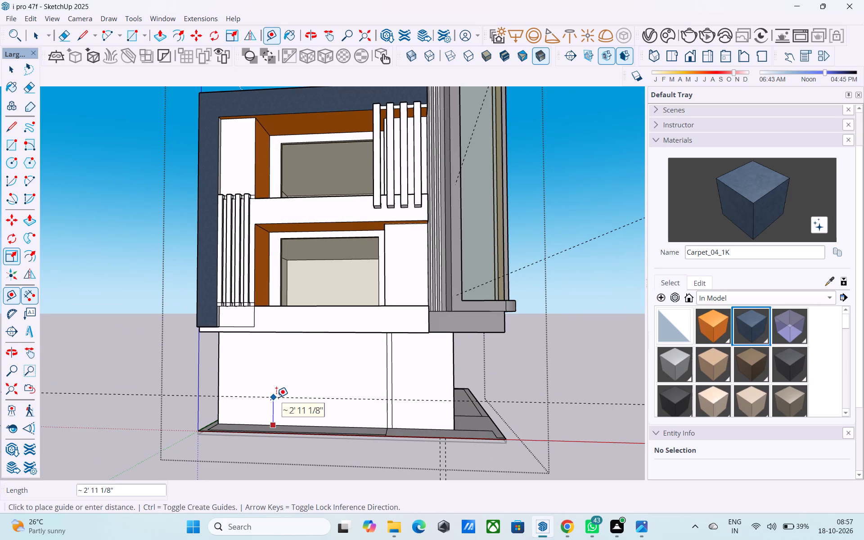
{"action": "type", "text": "3'"}
{"action": "key", "text": "Return"}
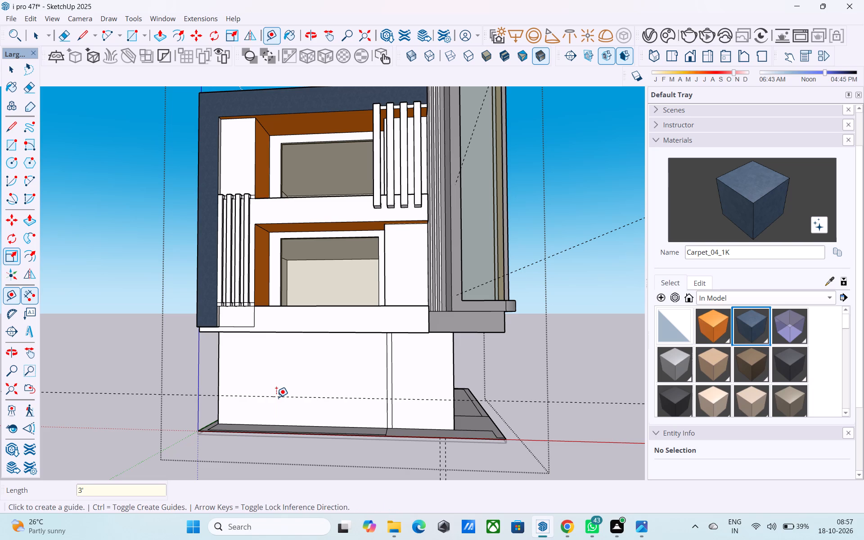
Place a vertical guide 4' in from the outer edge of the front ground-floor wall, on the side away from the tower.
{"action": "middle_click_drag", "start_coordinate": [276, 397], "coordinate": [310, 420]}
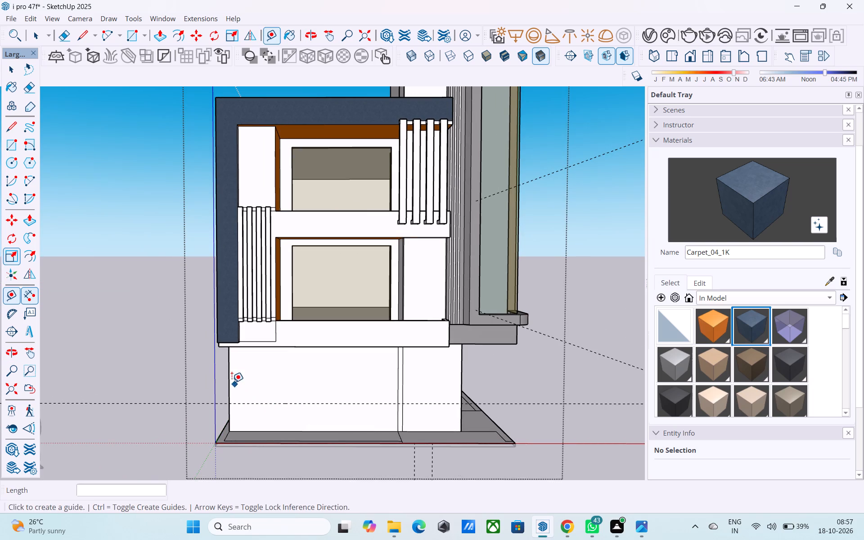
{"action": "left_click", "coordinate": [229, 381]}
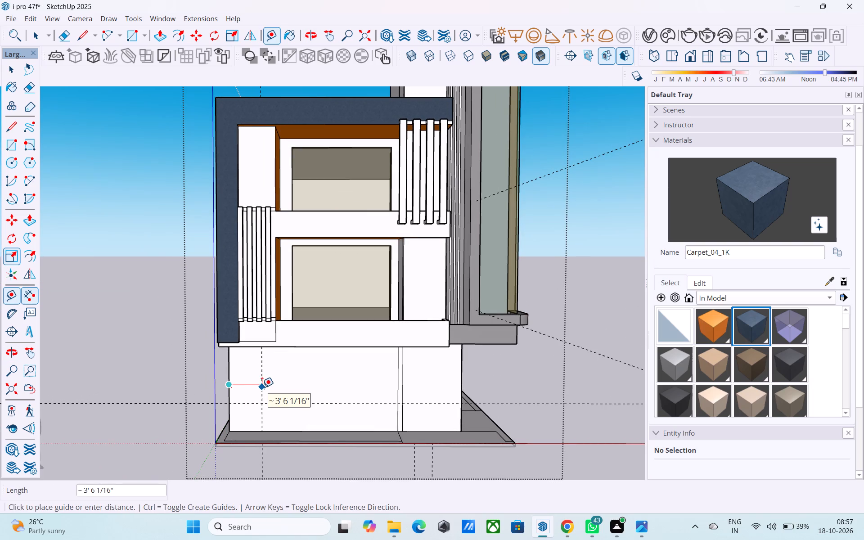
{"action": "type", "text": "4'"}
{"action": "key", "text": "Return"}
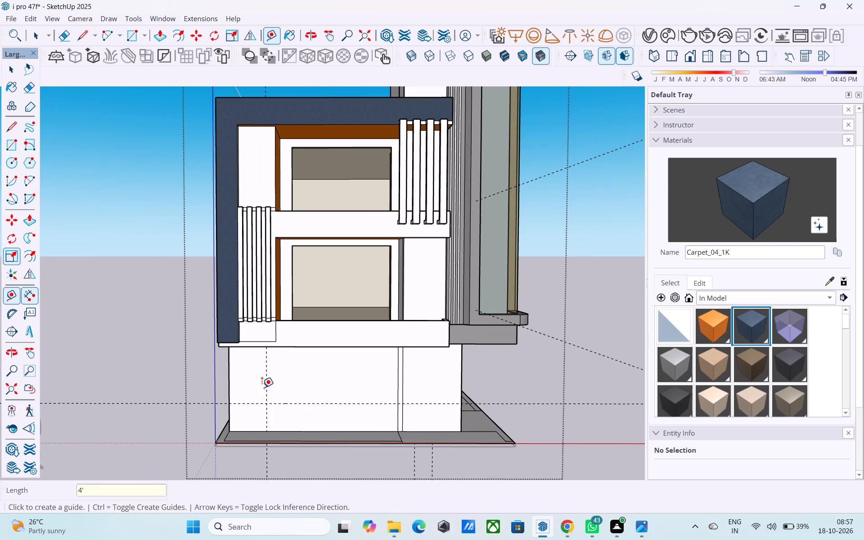
Draw a window rectangle 8' wide and 4' high from the guide intersection on the front ground-floor wall.
{"action": "key", "text": "r"}
{"action": "left_click", "coordinate": [267, 402]}
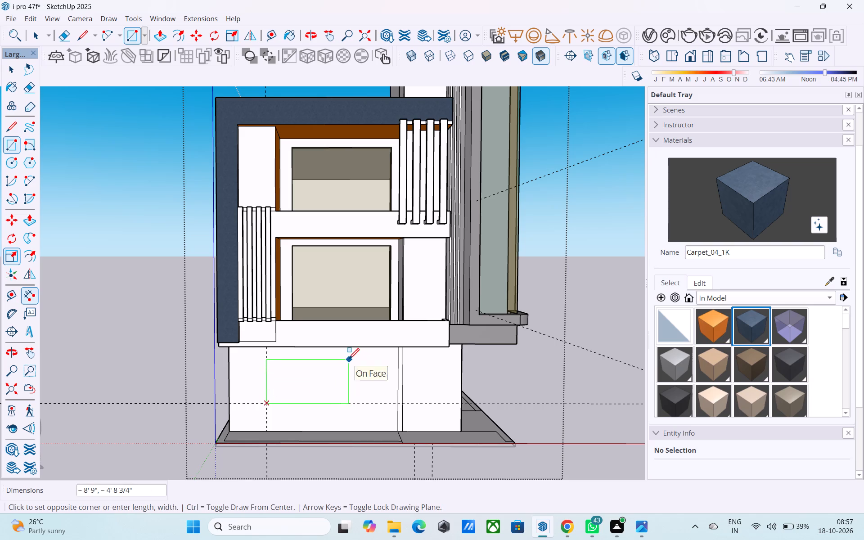
{"action": "type", "text": "6',8'"}
{"action": "key", "text": "Return"}
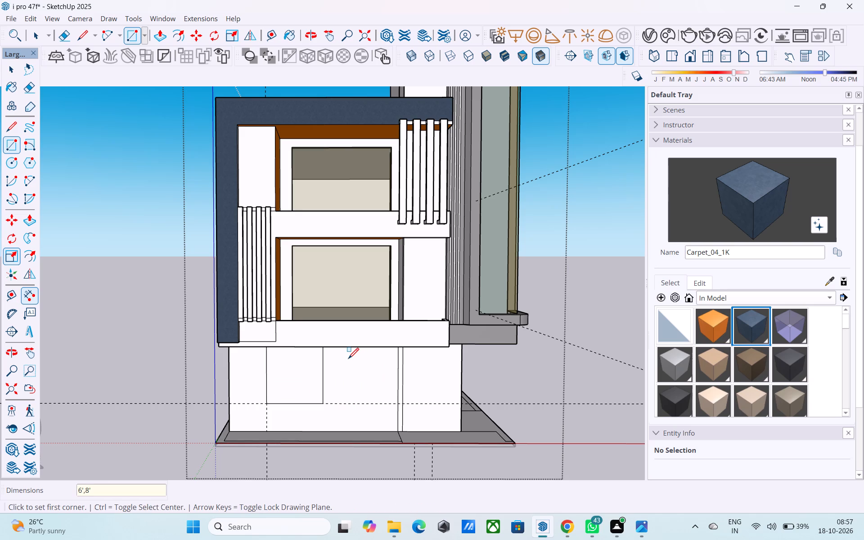
{"action": "type", "text": "8',6'"}
{"action": "key", "text": "Return"}
{"action": "middle_click_drag", "start_coordinate": [348, 360], "coordinate": [347, 333]}
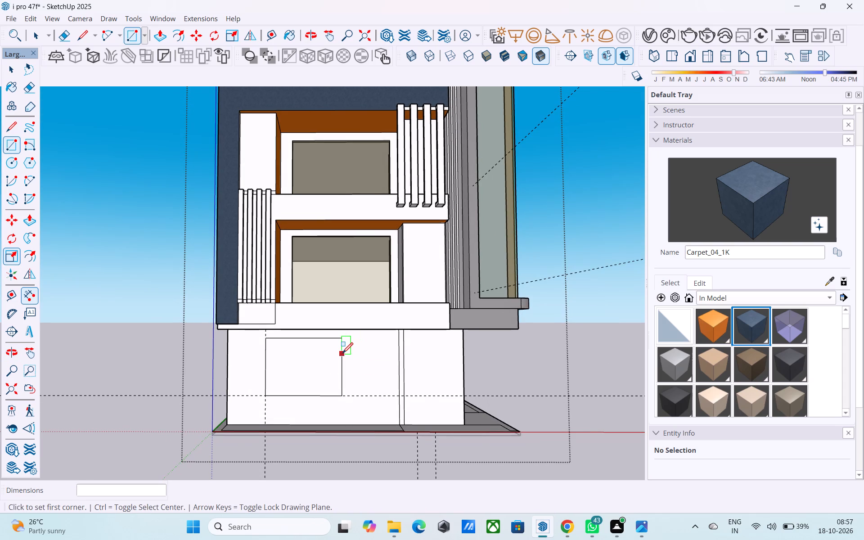
{"action": "type", "text": "6',"}
{"action": "type", "text": "6'"}
{"action": "key", "text": "Return"}
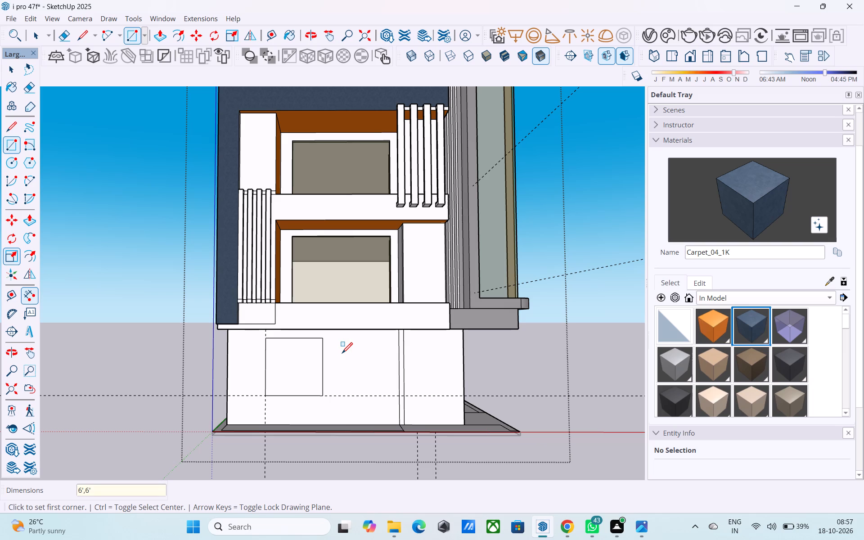
{"action": "type", "text": "4',8'"}
{"action": "key", "text": "Return"}
{"action": "type", "text": "8',4'"}
{"action": "key", "text": "Return"}
{"action": "key", "text": "space"}
Offset the window rectangle's edges 2" inward to form a frame border.
{"action": "middle_click_drag", "start_coordinate": [339, 356], "coordinate": [332, 387]}
{"action": "scroll", "coordinate": [326, 414], "scroll_direction": "up", "scroll_amount": 2}
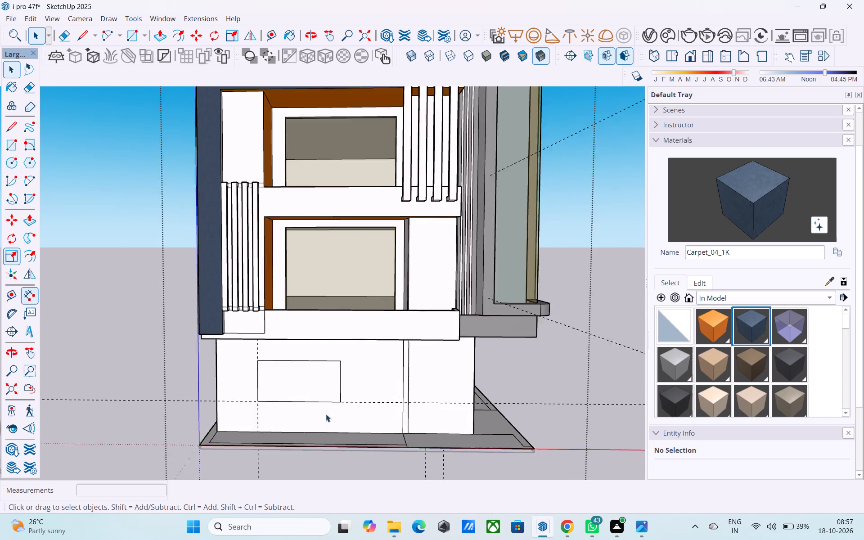
{"action": "scroll", "coordinate": [326, 414], "scroll_direction": "up", "scroll_amount": 1}
{"action": "left_click", "coordinate": [319, 379]}
{"action": "scroll", "coordinate": [317, 381], "scroll_direction": "up", "scroll_amount": 2}
{"action": "key", "text": "f"}
{"action": "left_click", "coordinate": [316, 381]}
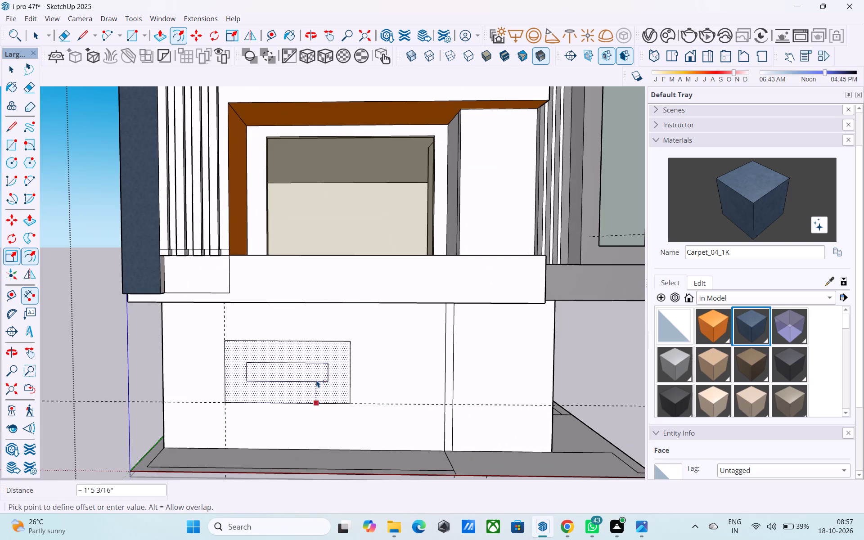
{"action": "type", "text": "2\""}
{"action": "key", "text": "Return"}
{"action": "key", "text": "space"}
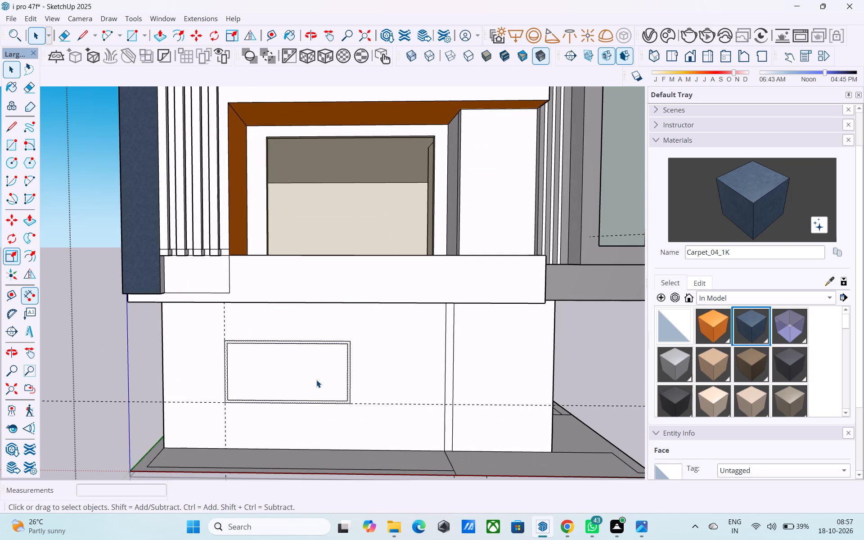
Push the inner window face 6" through the wall to cut the opening.
{"action": "left_click", "coordinate": [316, 379]}
{"action": "key", "text": "p"}
{"action": "left_click", "coordinate": [316, 379]}
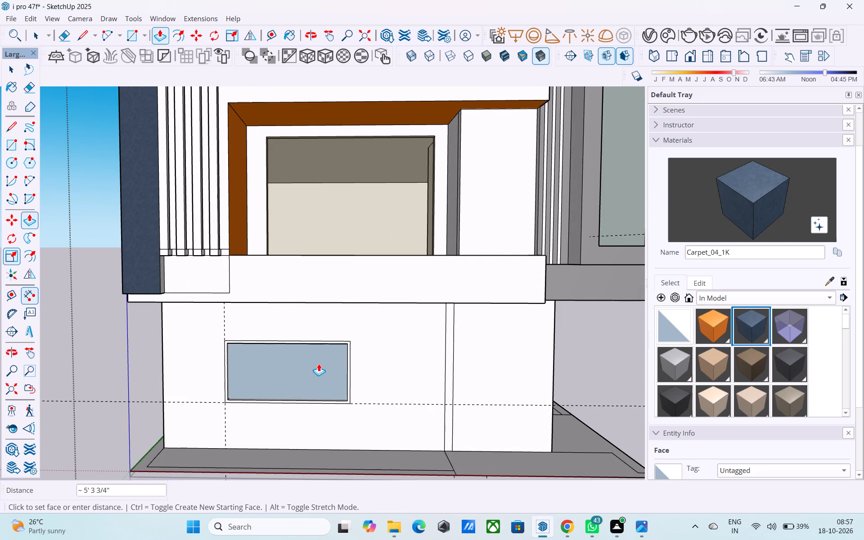
{"action": "middle_click_drag", "start_coordinate": [319, 354], "coordinate": [281, 360]}
{"action": "scroll", "coordinate": [252, 374], "scroll_direction": "up", "scroll_amount": 5}
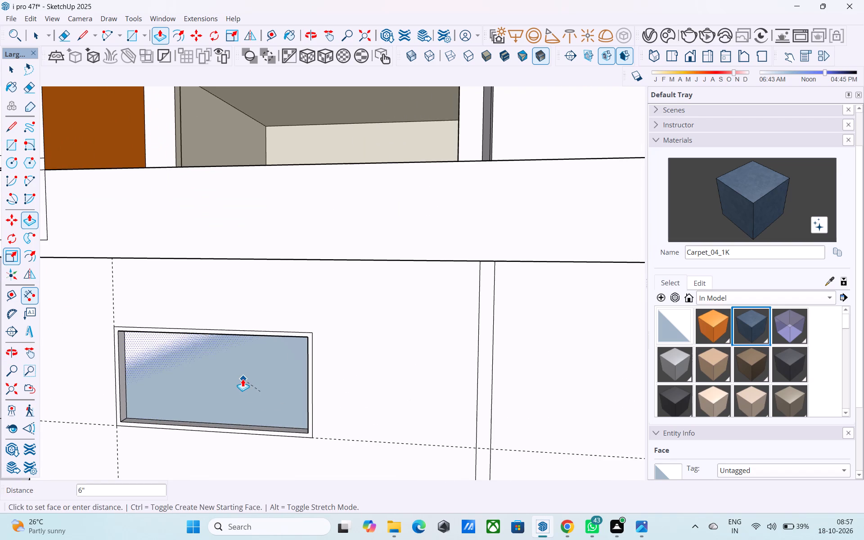
{"action": "left_click", "coordinate": [243, 378]}
{"action": "key", "text": "space"}
Examine the building's corner tower and side facade from several angles and distances.
{"action": "scroll", "coordinate": [246, 380], "scroll_direction": "down", "scroll_amount": 9}
{"action": "middle_click_drag", "start_coordinate": [283, 405], "coordinate": [156, 487]}
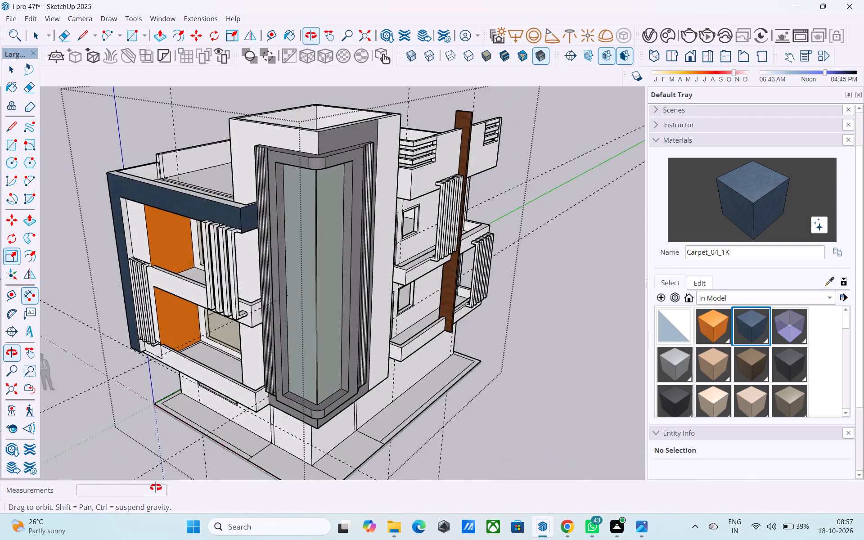
{"action": "middle_click_drag", "start_coordinate": [156, 487], "coordinate": [121, 458]}
{"action": "scroll", "coordinate": [278, 424], "scroll_direction": "down", "scroll_amount": 2}
{"action": "middle_click_drag", "start_coordinate": [297, 424], "coordinate": [183, 369]}
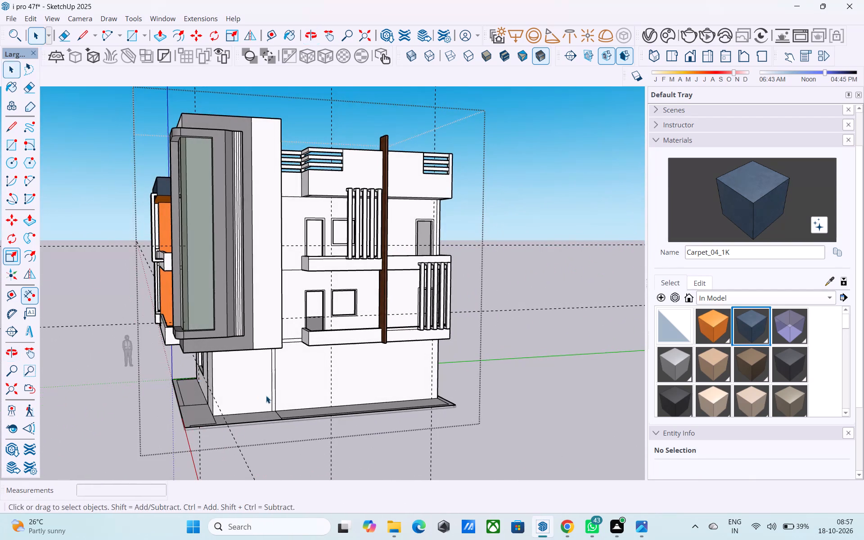
{"action": "middle_click_drag", "start_coordinate": [299, 389], "coordinate": [280, 389]}
{"action": "scroll", "coordinate": [301, 400], "scroll_direction": "down", "scroll_amount": 1}
{"action": "middle_click_drag", "start_coordinate": [301, 400], "coordinate": [343, 409]}
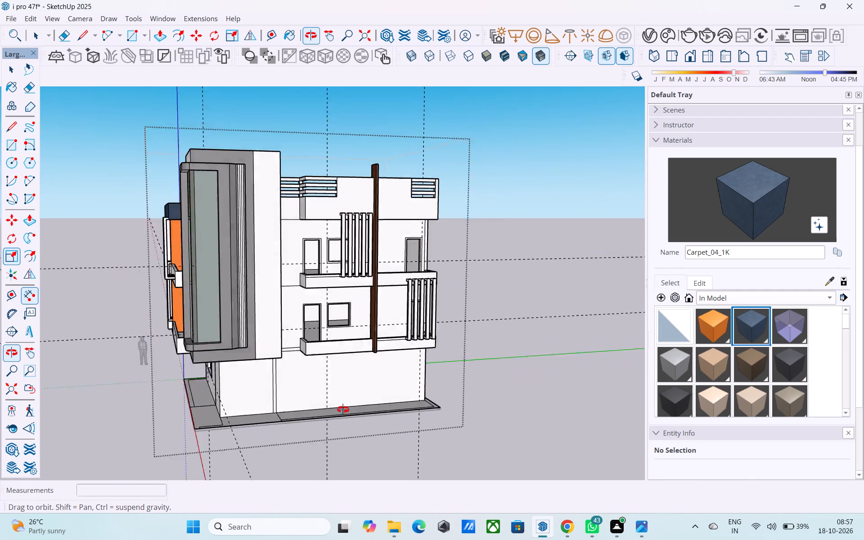
Pull the front ground-floor wall section around the window outward by 3' 6".
{"action": "middle_click_drag", "start_coordinate": [343, 409], "coordinate": [468, 396]}
{"action": "scroll", "coordinate": [300, 399], "scroll_direction": "up", "scroll_amount": 3}
{"action": "middle_click_drag", "start_coordinate": [300, 399], "coordinate": [303, 388]}
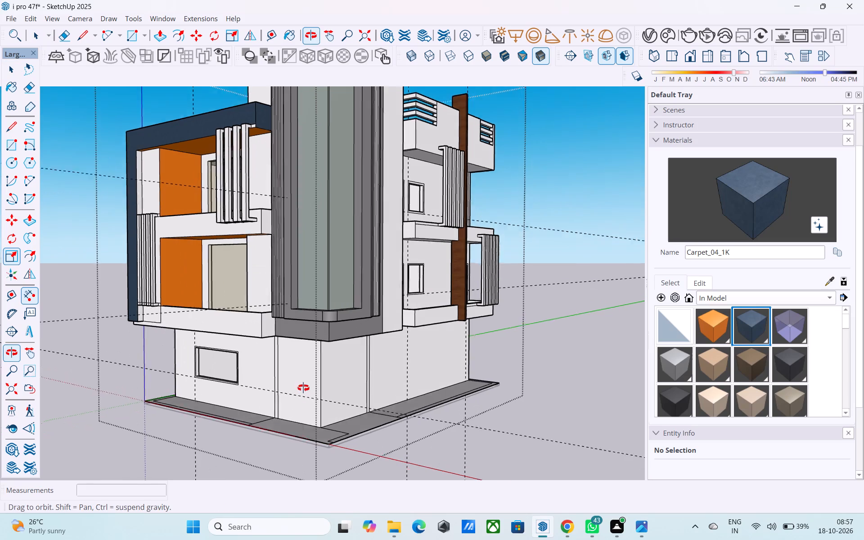
{"action": "middle_click_drag", "start_coordinate": [303, 388], "coordinate": [322, 365]}
{"action": "scroll", "coordinate": [267, 328], "scroll_direction": "up", "scroll_amount": 4}
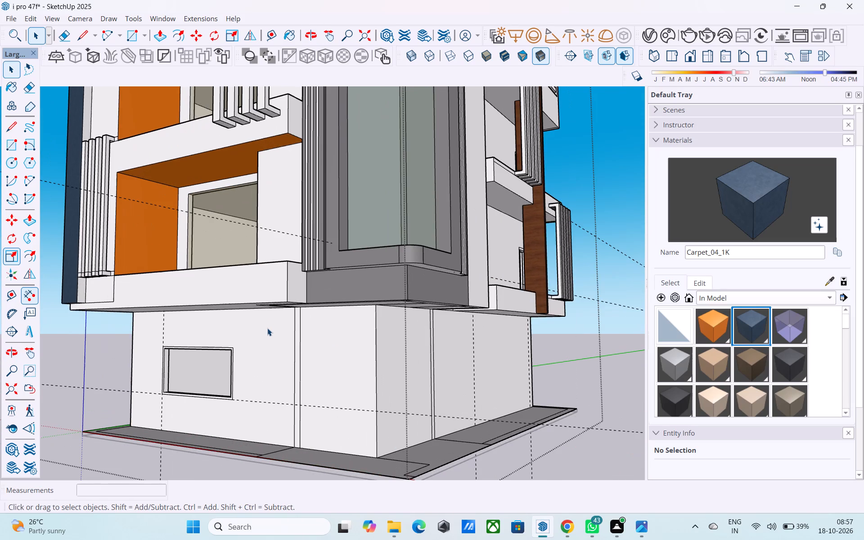
{"action": "left_click", "coordinate": [267, 327]}
{"action": "key", "text": "p"}
{"action": "left_click", "coordinate": [267, 327]}
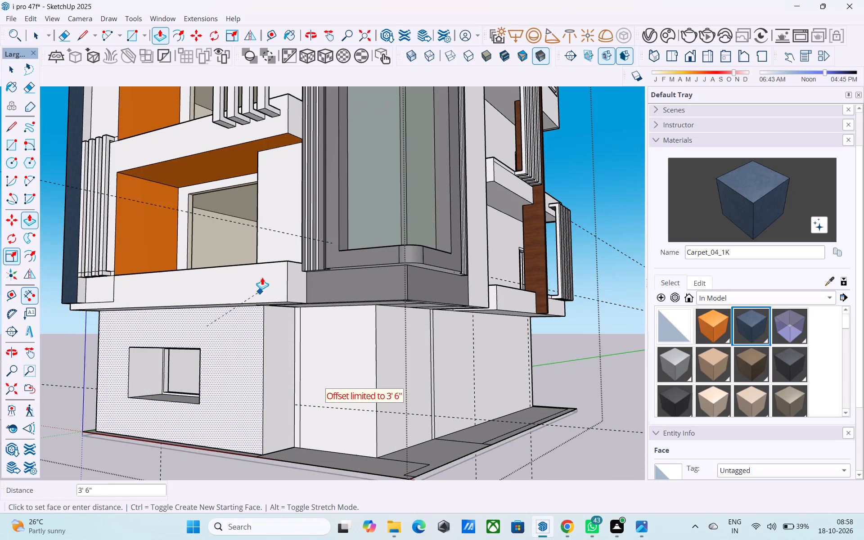
{"action": "left_click", "coordinate": [266, 222]}
{"action": "key", "text": "space"}
Pull the window's frame border outward 3' 6", flush with the extended front wall.
{"action": "middle_click_drag", "start_coordinate": [306, 360], "coordinate": [310, 311]}
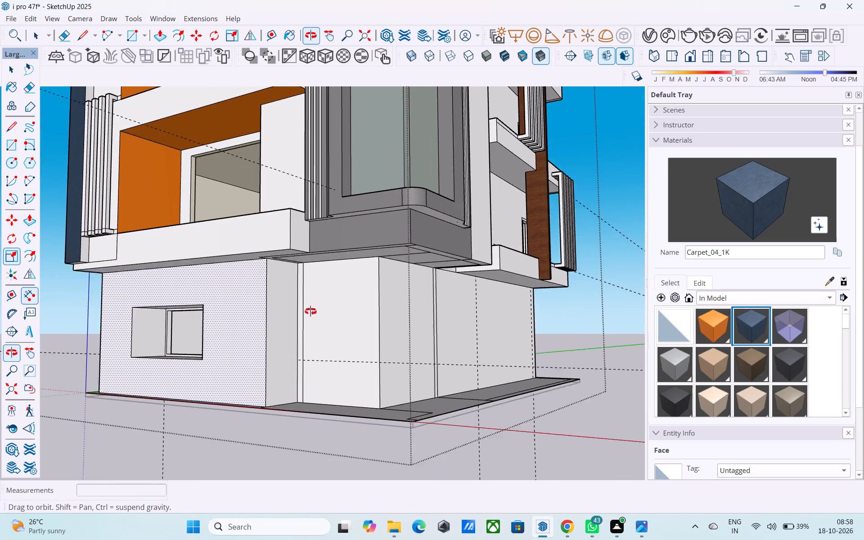
{"action": "middle_click_drag", "start_coordinate": [310, 311], "coordinate": [333, 324]}
{"action": "scroll", "coordinate": [177, 371], "scroll_direction": "up", "scroll_amount": 10}
{"action": "middle_click_drag", "start_coordinate": [221, 332], "coordinate": [288, 378], "text": "shift"}
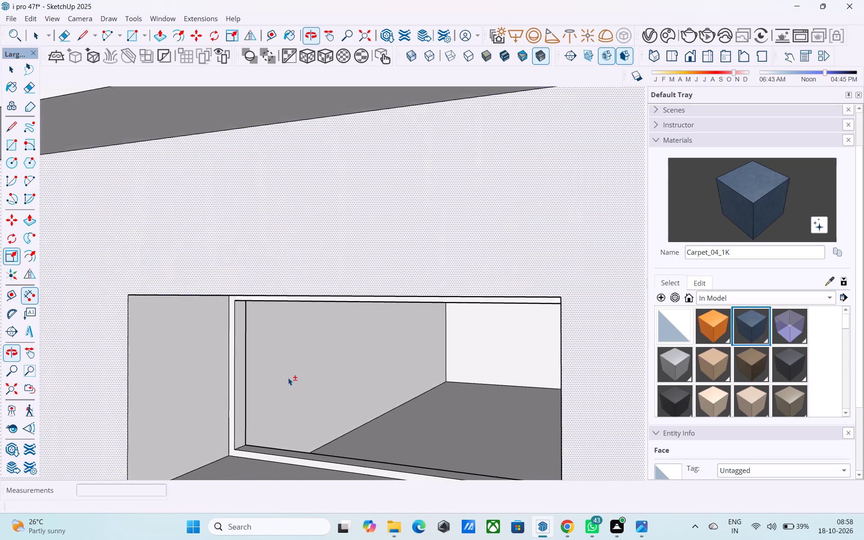
{"action": "scroll", "coordinate": [288, 378], "scroll_direction": "up", "scroll_amount": 4}
{"action": "middle_click_drag", "start_coordinate": [247, 384], "coordinate": [266, 372]}
{"action": "scroll", "coordinate": [269, 372], "scroll_direction": "down", "scroll_amount": 7}
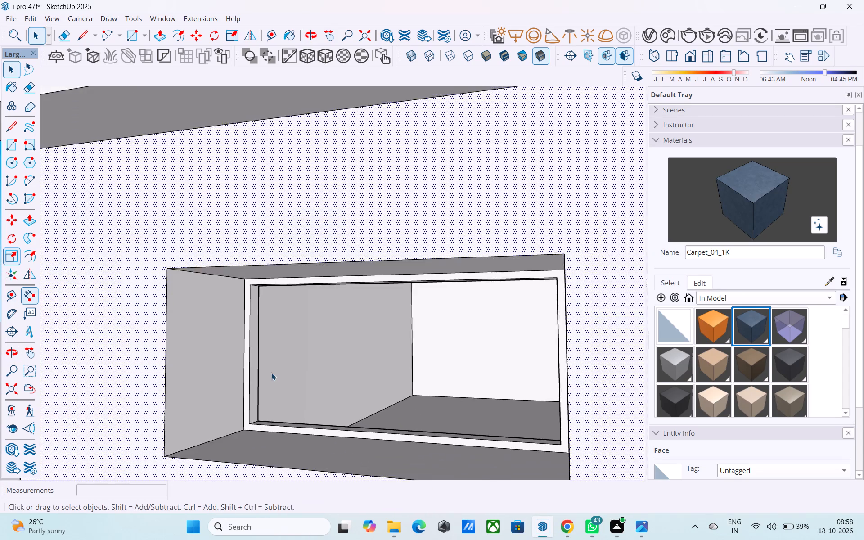
{"action": "scroll", "coordinate": [271, 373], "scroll_direction": "down", "scroll_amount": 2}
{"action": "middle_click_drag", "start_coordinate": [288, 392], "coordinate": [277, 344], "text": "shift"}
{"action": "scroll", "coordinate": [278, 283], "scroll_direction": "up", "scroll_amount": 4}
{"action": "left_click", "coordinate": [243, 225]}
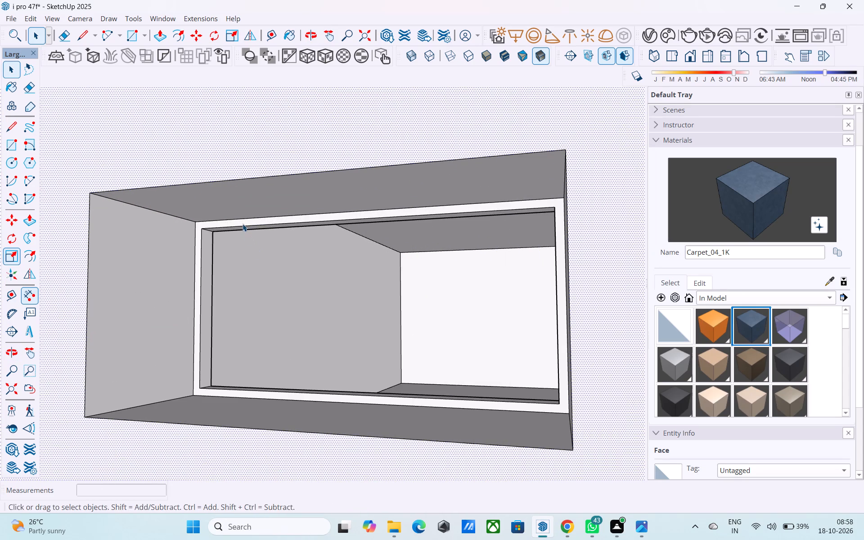
{"action": "key", "text": "p"}
{"action": "left_click", "coordinate": [243, 225]}
{"action": "left_click", "coordinate": [249, 125]}
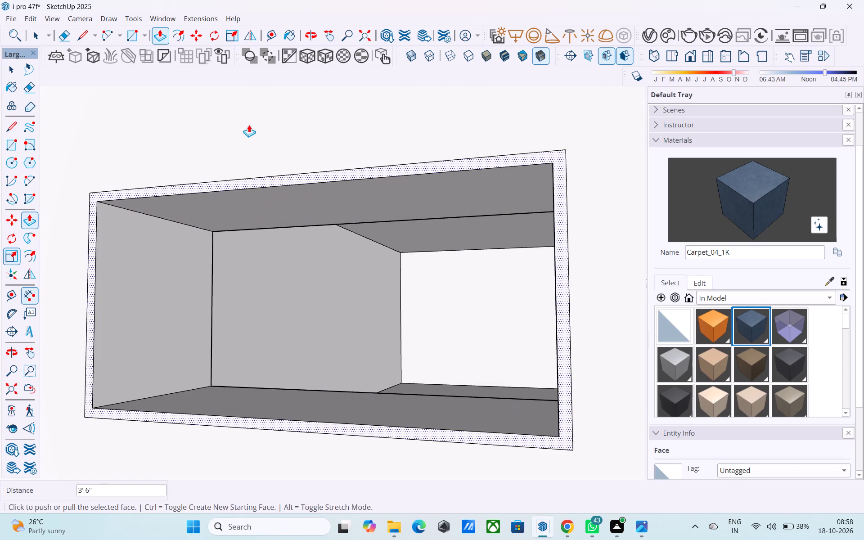
{"action": "key", "text": "space"}
From inside the room, push the inner face of the front ground-floor wall outward toward the window, deepening the room.
{"action": "scroll", "coordinate": [245, 249], "scroll_direction": "down", "scroll_amount": 5}
{"action": "scroll", "coordinate": [243, 283], "scroll_direction": "up", "scroll_amount": 7}
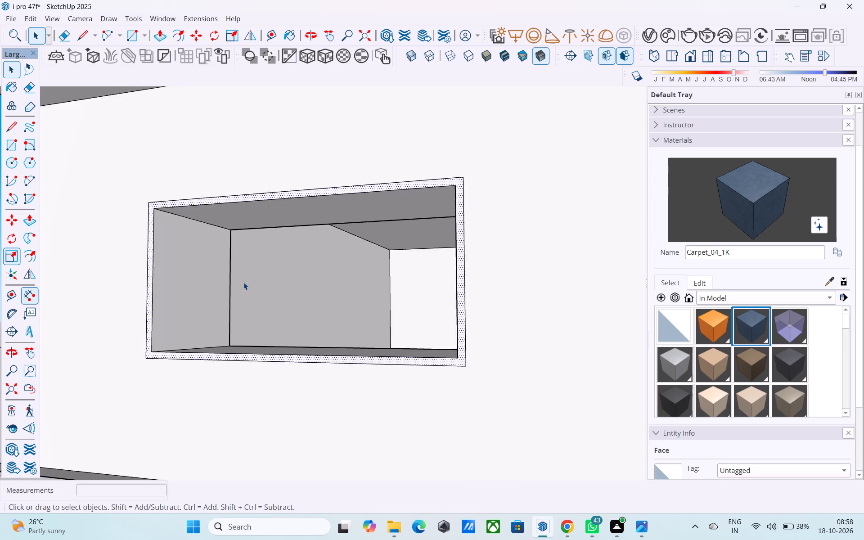
{"action": "scroll", "coordinate": [243, 282], "scroll_direction": "up", "scroll_amount": 10}
{"action": "middle_click_drag", "start_coordinate": [493, 244], "coordinate": [414, 256], "text": "shift"}
{"action": "scroll", "coordinate": [481, 286], "scroll_direction": "up", "scroll_amount": 4}
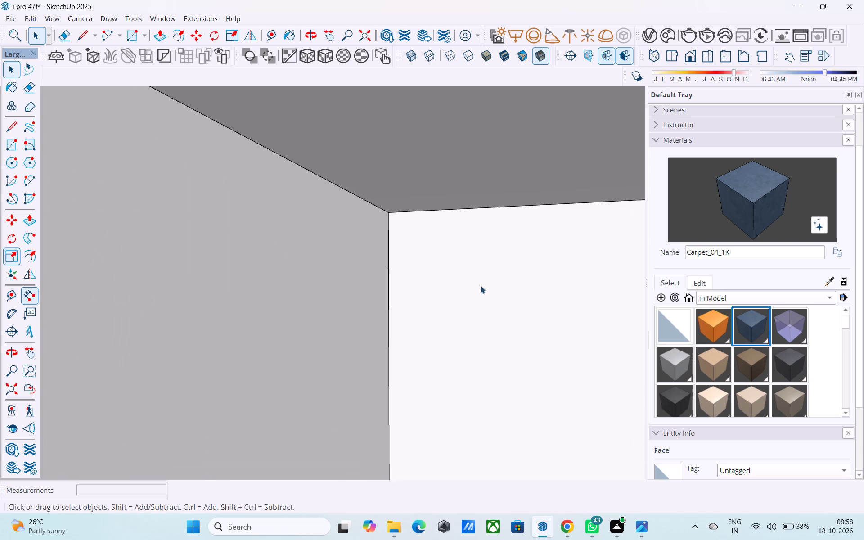
{"action": "left_click", "coordinate": [8, 432]}
{"action": "left_click_drag", "start_coordinate": [143, 397], "coordinate": [598, 391]}
{"action": "left_click_drag", "start_coordinate": [125, 380], "coordinate": [623, 382]}
{"action": "left_click_drag", "start_coordinate": [233, 384], "coordinate": [729, 411]}
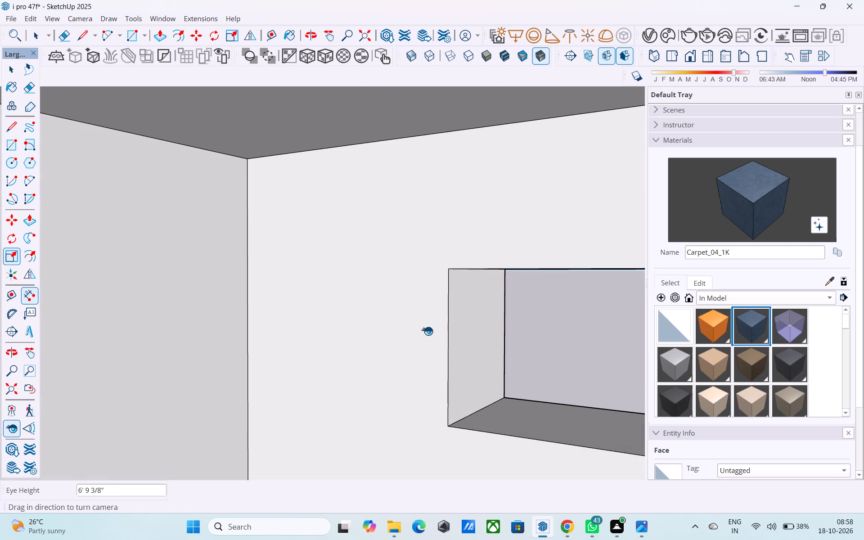
{"action": "key", "text": "space"}
{"action": "left_click", "coordinate": [418, 328]}
{"action": "key", "text": "p"}
{"action": "left_click", "coordinate": [418, 328]}
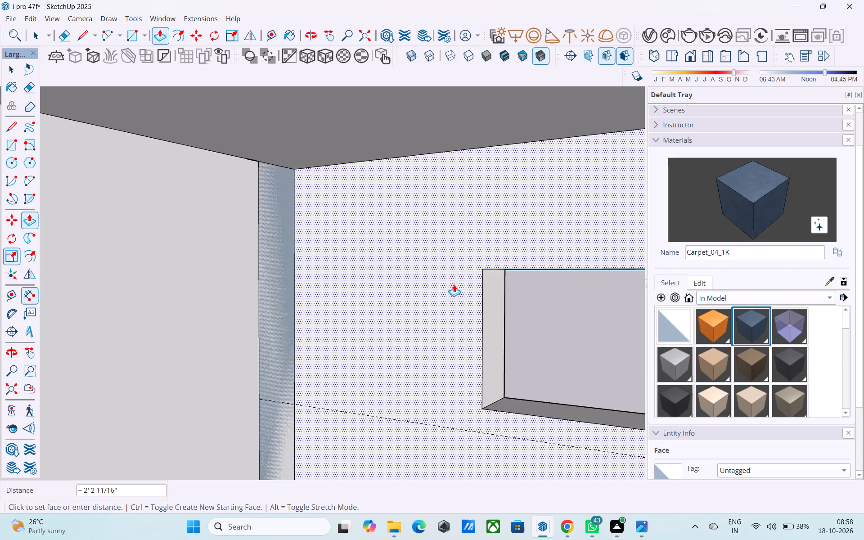
{"action": "left_click", "coordinate": [469, 261]}
Reverse the narrow side-wall strip beside the pushed-back front wall and erase the edge dividing it from the side wall.
{"action": "key", "text": "space"}
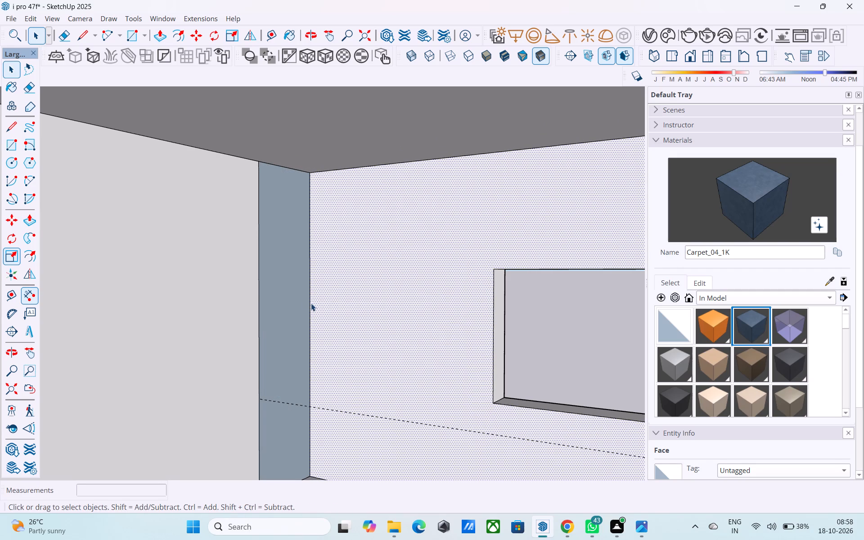
{"action": "left_click", "coordinate": [301, 299]}
{"action": "right_click", "coordinate": [301, 298]}
{"action": "left_click", "coordinate": [332, 180]}
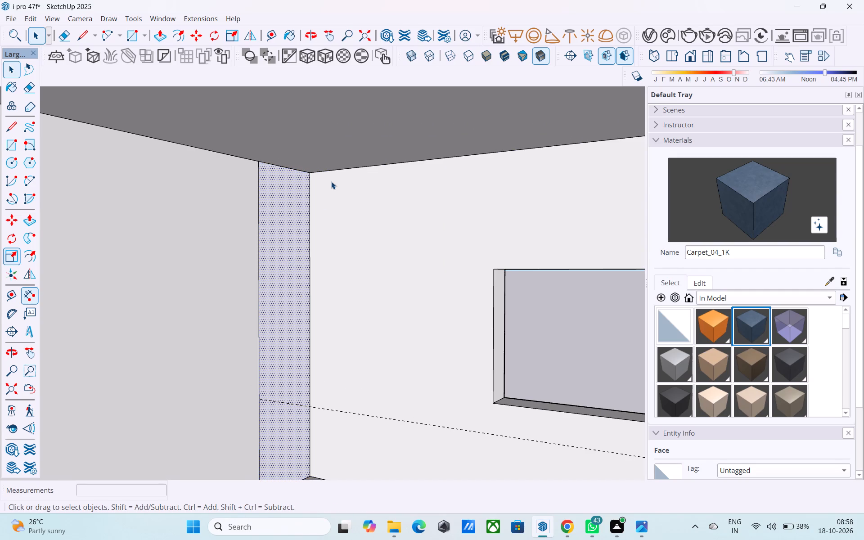
{"action": "key", "text": "e"}
{"action": "left_click_drag", "start_coordinate": [279, 266], "coordinate": [242, 276]}
Examine the room interior and the extended front ground-floor wall from outside, including its open side end.
{"action": "scroll", "coordinate": [256, 291], "scroll_direction": "down", "scroll_amount": 3}
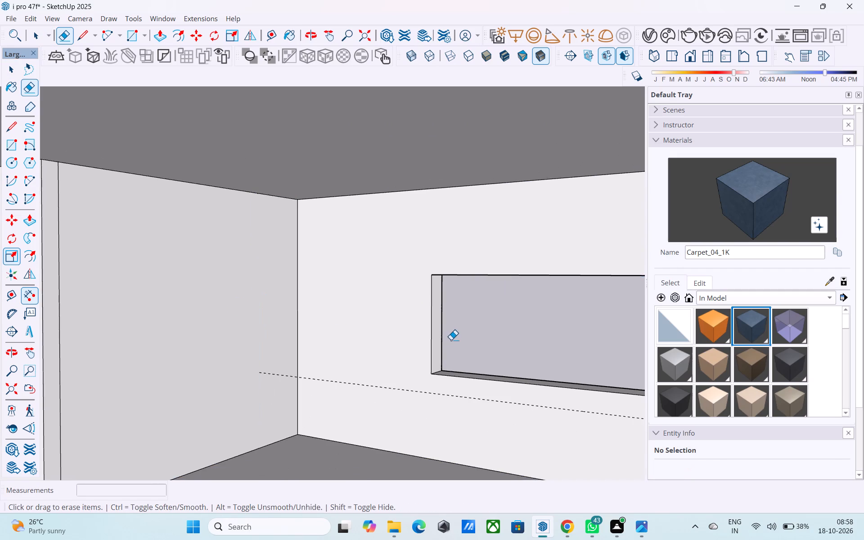
{"action": "middle_click_drag", "start_coordinate": [451, 339], "coordinate": [467, 343], "text": "shift"}
{"action": "middle_click_drag", "start_coordinate": [491, 338], "coordinate": [327, 316]}
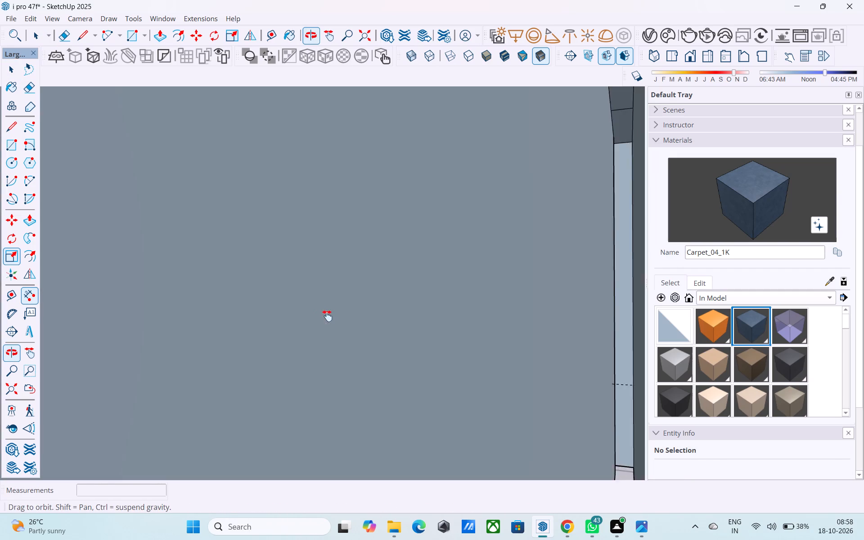
{"action": "middle_click_drag", "start_coordinate": [327, 316], "coordinate": [348, 322]}
{"action": "scroll", "coordinate": [440, 315], "scroll_direction": "up", "scroll_amount": 15}
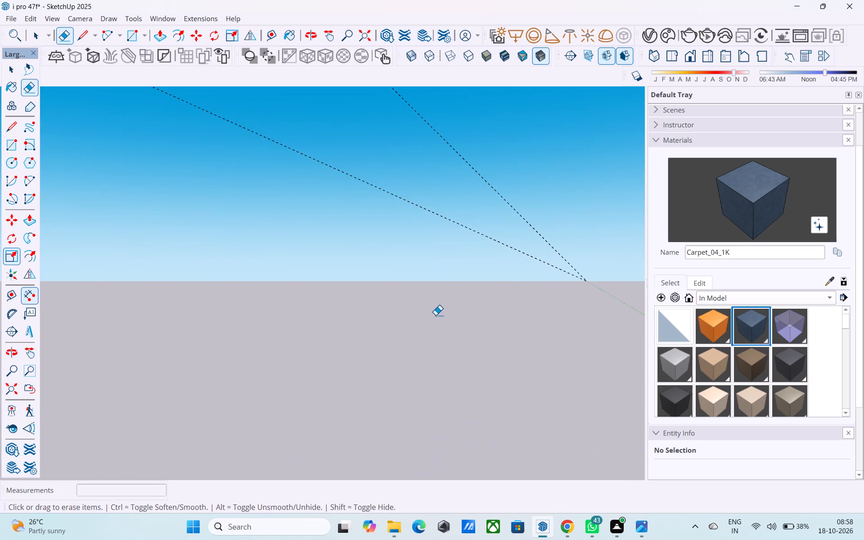
{"action": "scroll", "coordinate": [436, 315], "scroll_direction": "up", "scroll_amount": 9}
{"action": "key", "text": "space"}
{"action": "left_click", "coordinate": [10, 426]}
{"action": "left_click_drag", "start_coordinate": [205, 353], "coordinate": [611, 337]}
{"action": "left_click_drag", "start_coordinate": [272, 327], "coordinate": [823, 347]}
{"action": "left_click_drag", "start_coordinate": [291, 341], "coordinate": [719, 362]}
{"action": "left_click_drag", "start_coordinate": [289, 368], "coordinate": [472, 369]}
{"action": "scroll", "coordinate": [477, 364], "scroll_direction": "down", "scroll_amount": 13}
{"action": "middle_click_drag", "start_coordinate": [289, 389], "coordinate": [410, 414]}
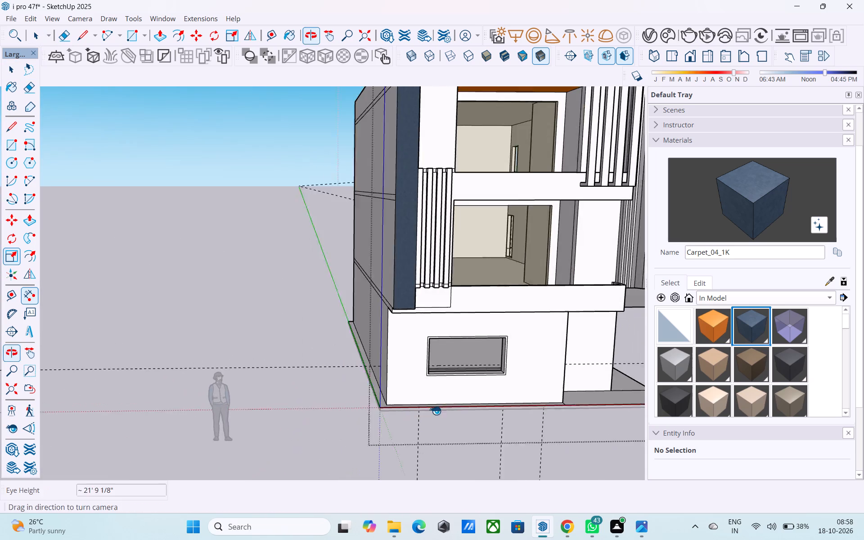
{"action": "middle_click_drag", "start_coordinate": [516, 401], "coordinate": [254, 373]}
{"action": "middle_click_drag", "start_coordinate": [257, 348], "coordinate": [234, 304]}
{"action": "scroll", "coordinate": [256, 295], "scroll_direction": "up", "scroll_amount": 3}
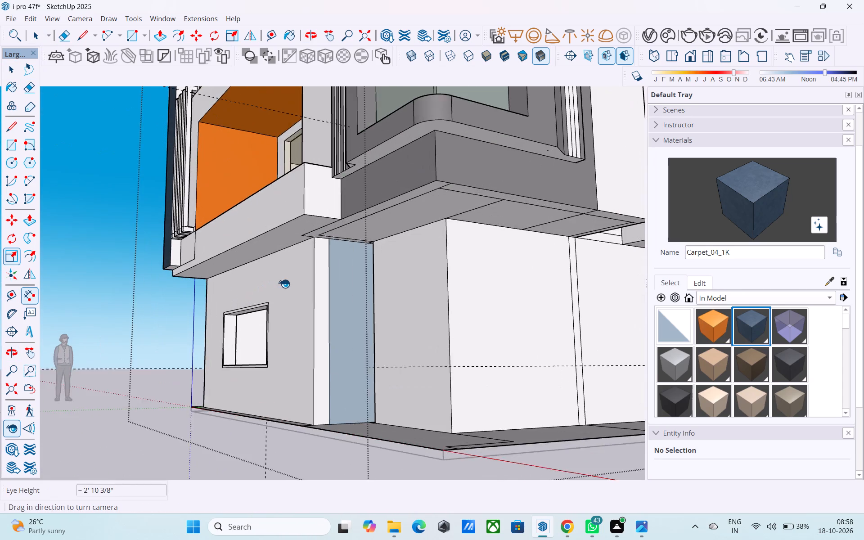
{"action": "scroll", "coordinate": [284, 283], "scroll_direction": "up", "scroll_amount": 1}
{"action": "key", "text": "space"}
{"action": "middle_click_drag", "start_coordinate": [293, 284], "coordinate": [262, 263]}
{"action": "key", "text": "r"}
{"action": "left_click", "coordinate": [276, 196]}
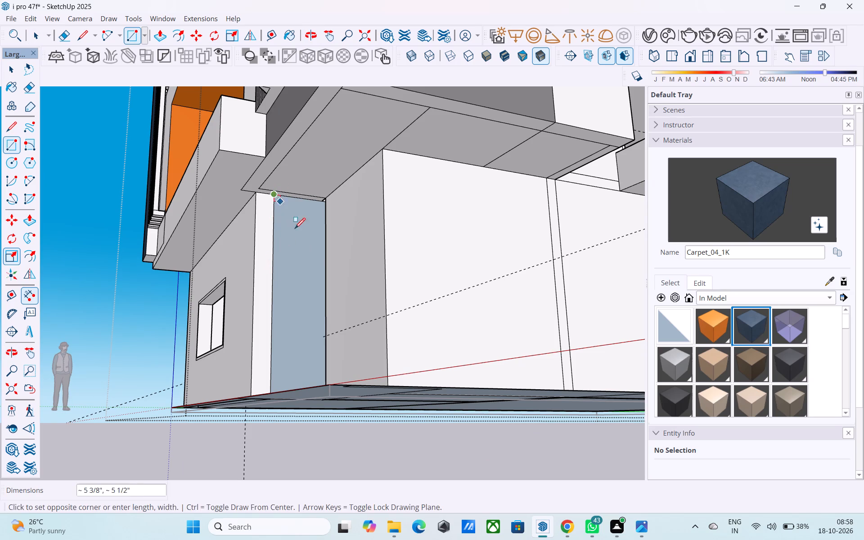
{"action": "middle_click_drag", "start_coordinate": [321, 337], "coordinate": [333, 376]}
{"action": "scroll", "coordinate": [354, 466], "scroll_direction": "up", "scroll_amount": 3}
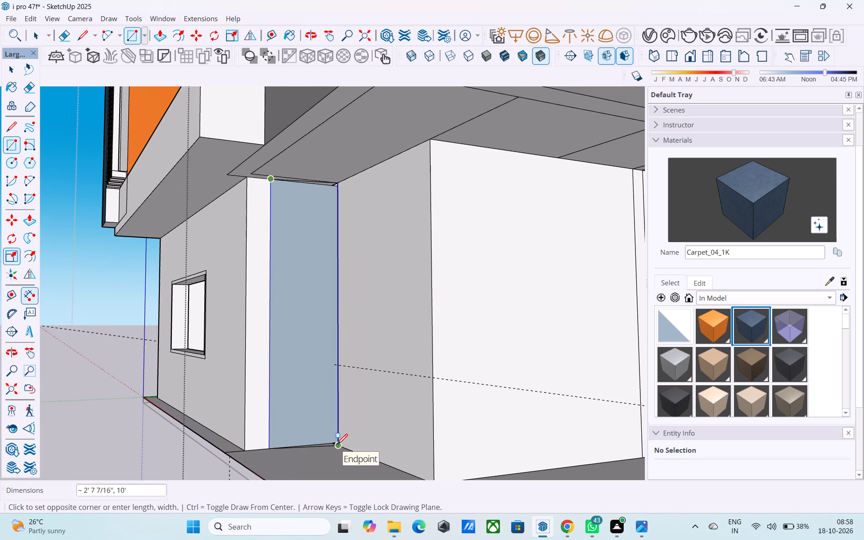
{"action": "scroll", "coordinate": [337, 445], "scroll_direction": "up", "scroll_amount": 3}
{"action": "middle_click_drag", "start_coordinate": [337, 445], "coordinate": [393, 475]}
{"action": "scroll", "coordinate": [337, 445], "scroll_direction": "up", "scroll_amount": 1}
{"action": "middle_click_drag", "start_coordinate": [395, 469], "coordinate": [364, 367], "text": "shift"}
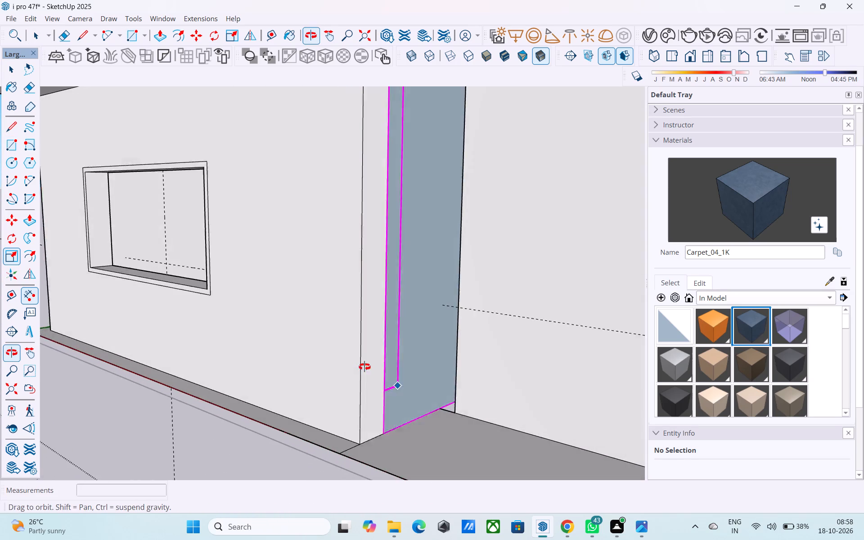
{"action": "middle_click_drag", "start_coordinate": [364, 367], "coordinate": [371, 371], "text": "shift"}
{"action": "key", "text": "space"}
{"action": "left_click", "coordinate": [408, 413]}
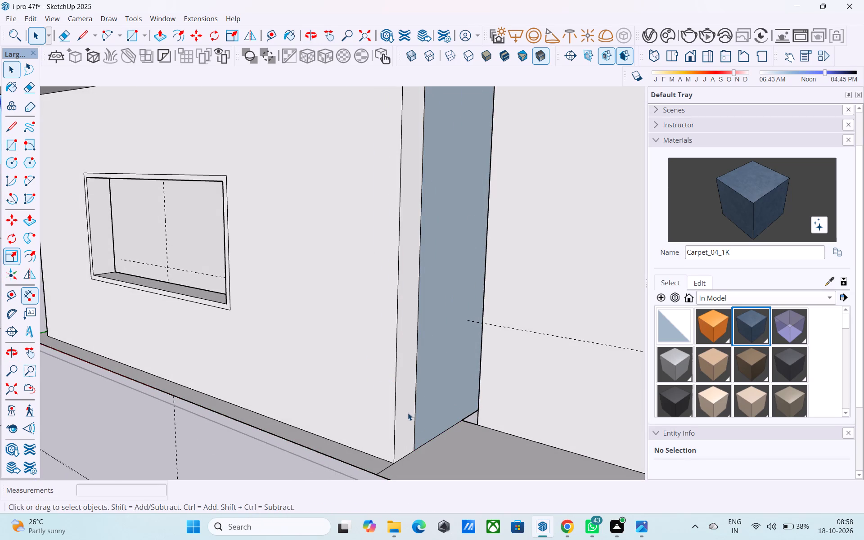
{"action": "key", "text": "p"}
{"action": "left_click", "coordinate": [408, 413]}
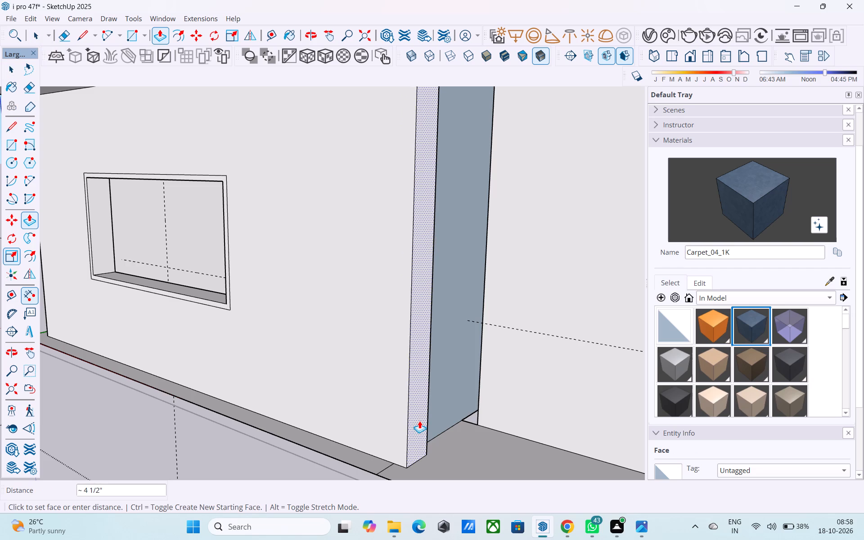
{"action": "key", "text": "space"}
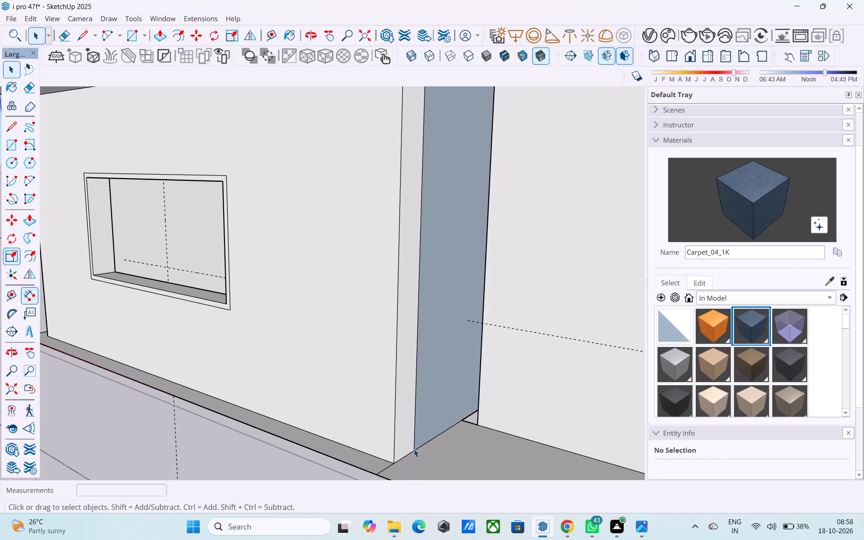
Close the extended wall's open side with a vertical line about 9' 8 1/2" and a bottom line about 3' 4".
{"action": "scroll", "coordinate": [414, 449], "scroll_direction": "down", "scroll_amount": 2}
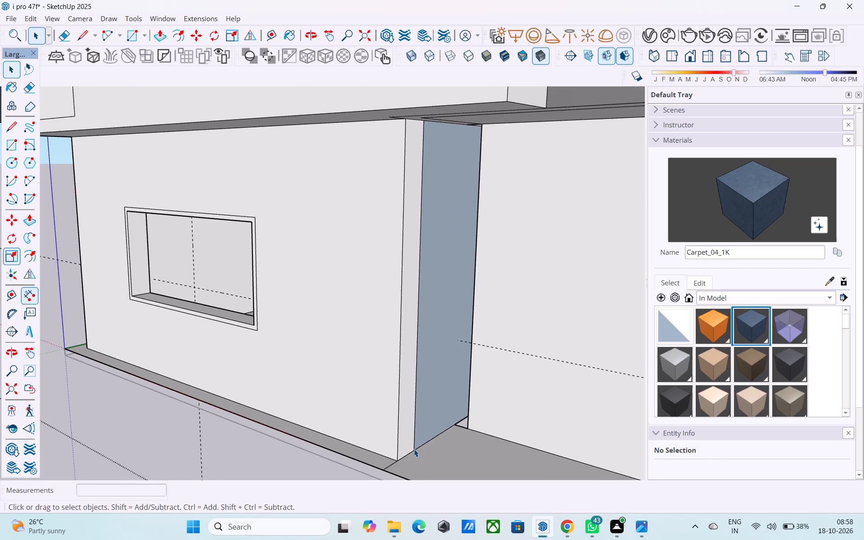
{"action": "middle_click_drag", "start_coordinate": [414, 449], "coordinate": [411, 444]}
{"action": "key", "text": "l"}
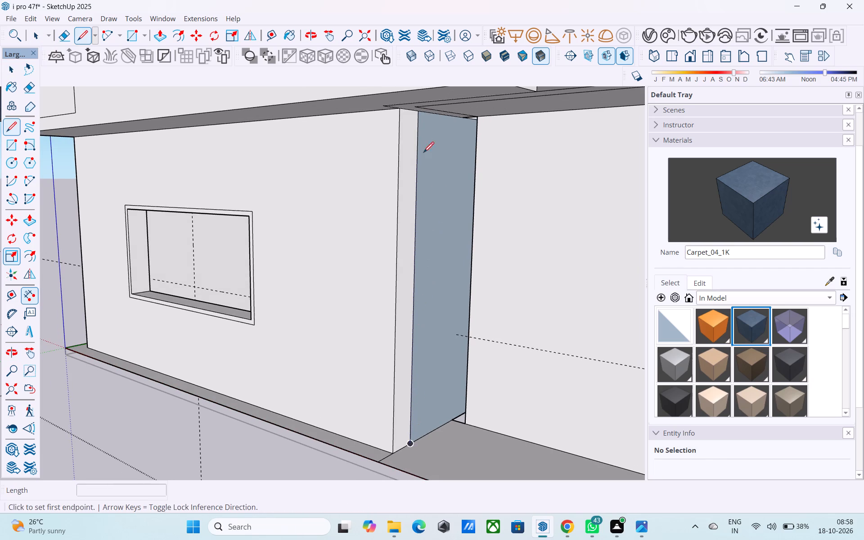
{"action": "scroll", "coordinate": [416, 106], "scroll_direction": "up", "scroll_amount": 4}
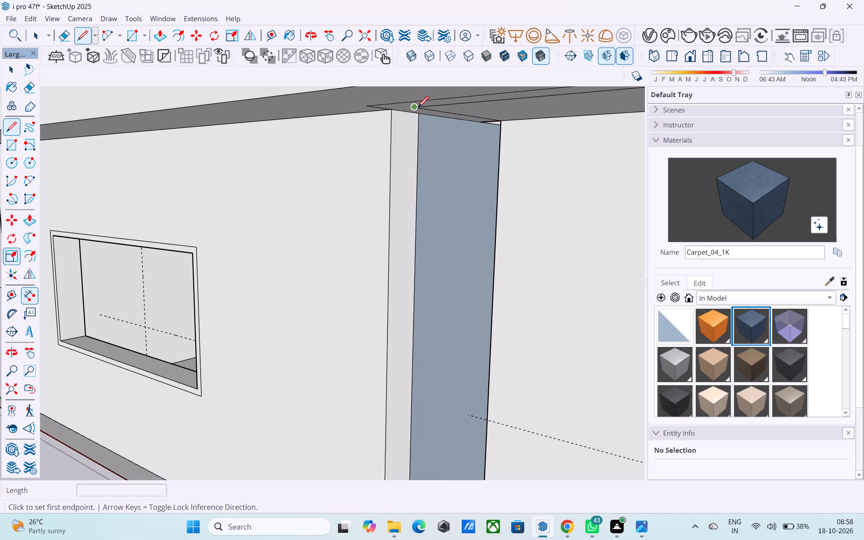
{"action": "left_click", "coordinate": [418, 108]}
{"action": "scroll", "coordinate": [418, 111], "scroll_direction": "down", "scroll_amount": 5}
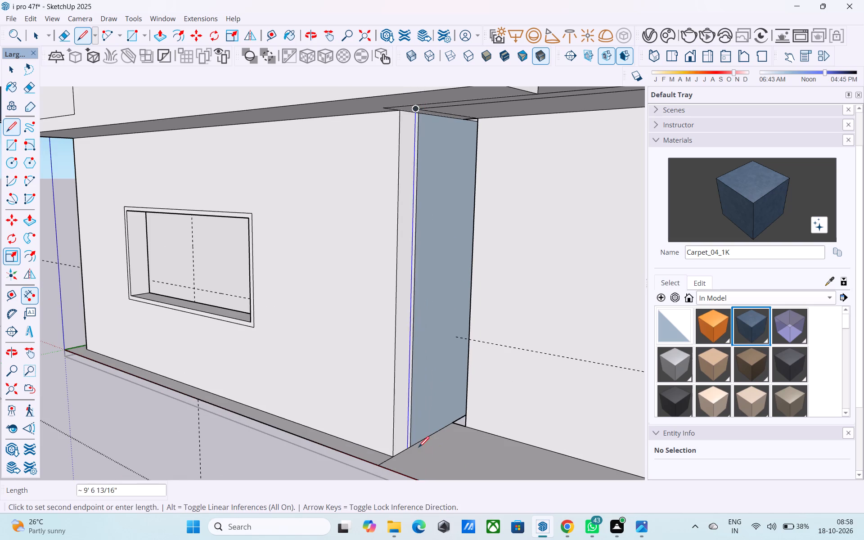
{"action": "middle_click_drag", "start_coordinate": [408, 440], "coordinate": [453, 418]}
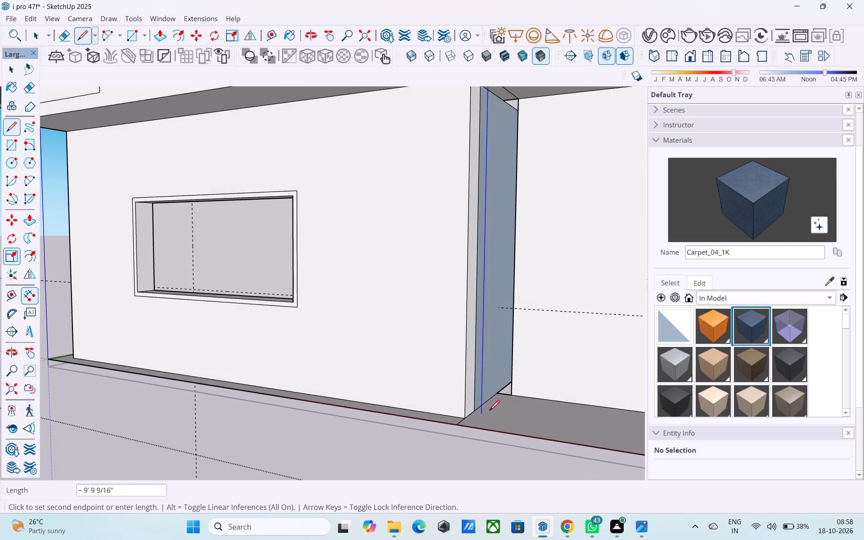
{"action": "left_click", "coordinate": [488, 412]}
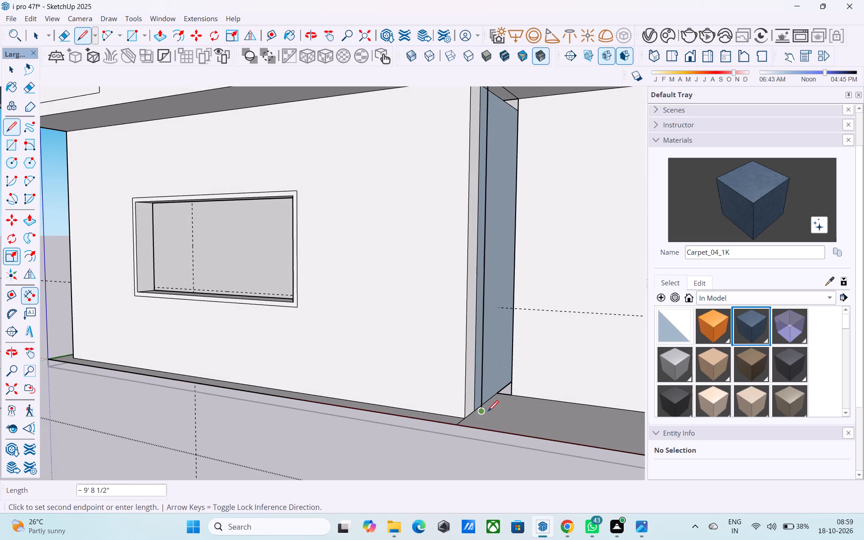
{"action": "scroll", "coordinate": [488, 413], "scroll_direction": "up", "scroll_amount": 5}
{"action": "left_click", "coordinate": [485, 414]}
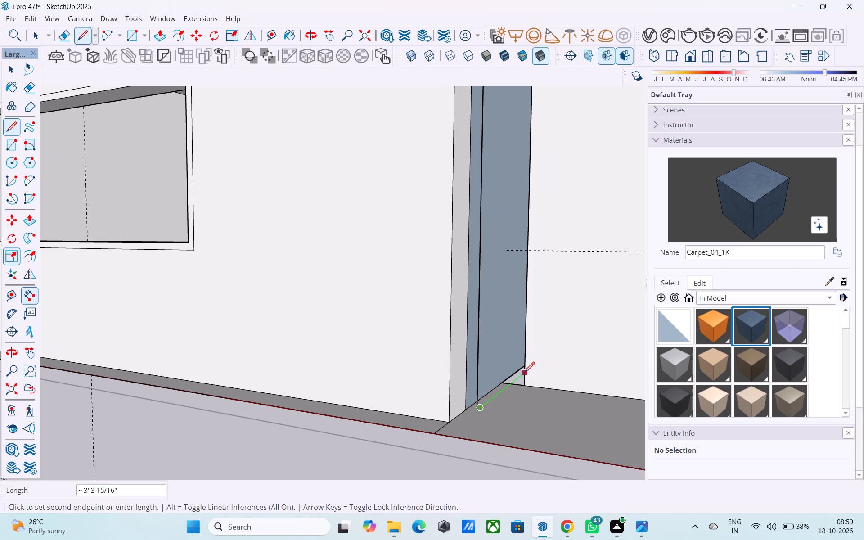
{"action": "left_click", "coordinate": [523, 373]}
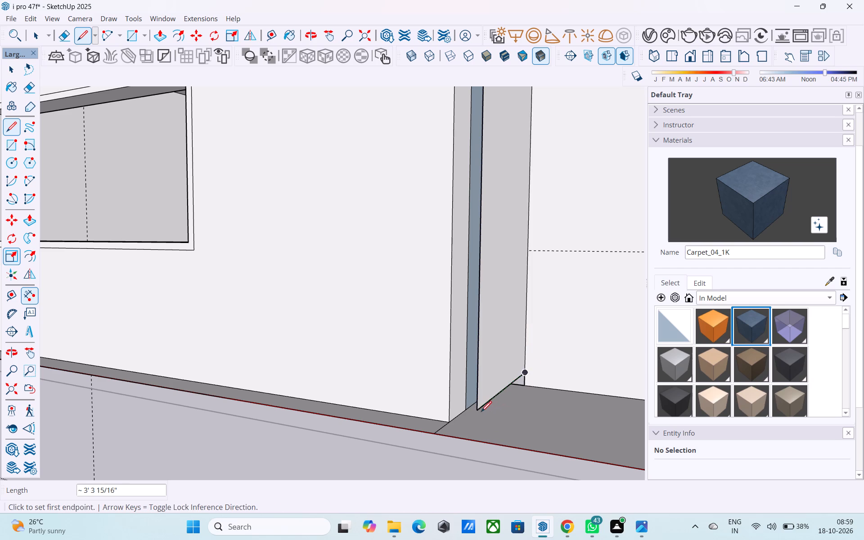
Draw short lines at the bottom and top from the new side face to the front wall's edge, closing the narrow strip between them.
{"action": "left_click", "coordinate": [481, 412]}
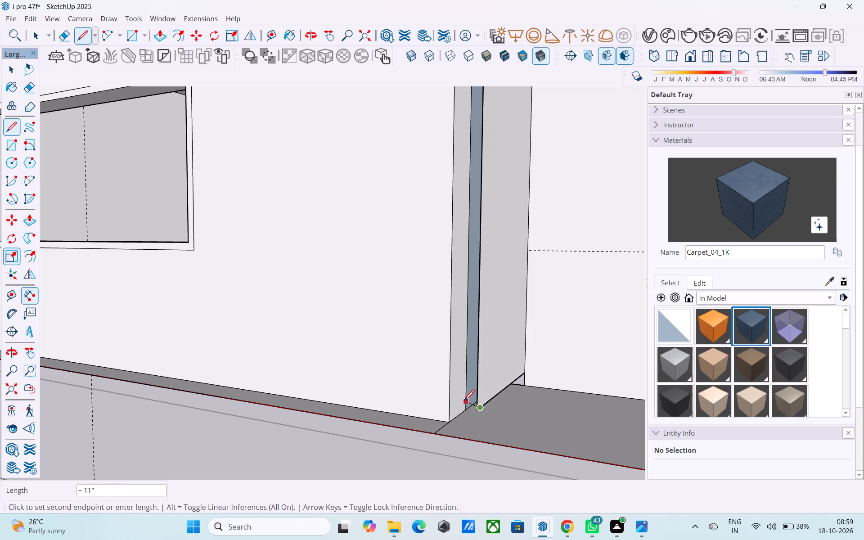
{"action": "middle_click_drag", "start_coordinate": [468, 407], "coordinate": [380, 375]}
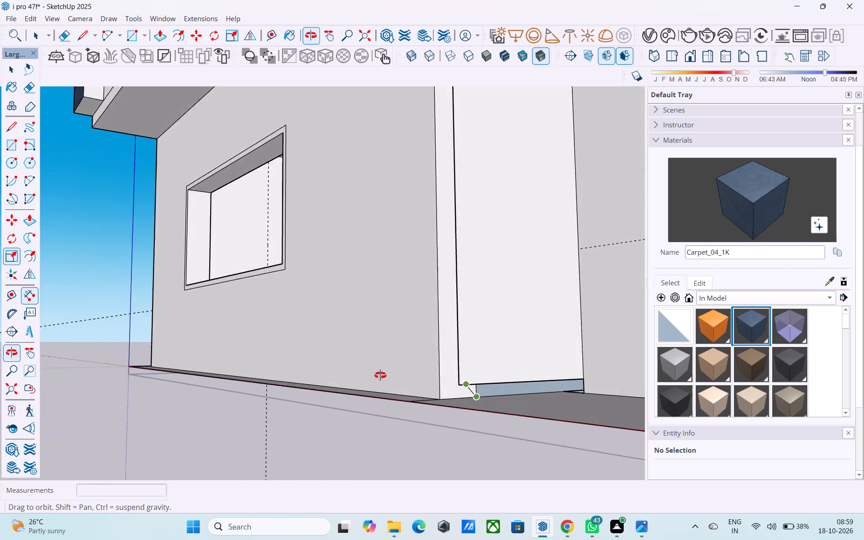
{"action": "middle_click_drag", "start_coordinate": [380, 375], "coordinate": [312, 438]}
{"action": "left_click", "coordinate": [439, 409]}
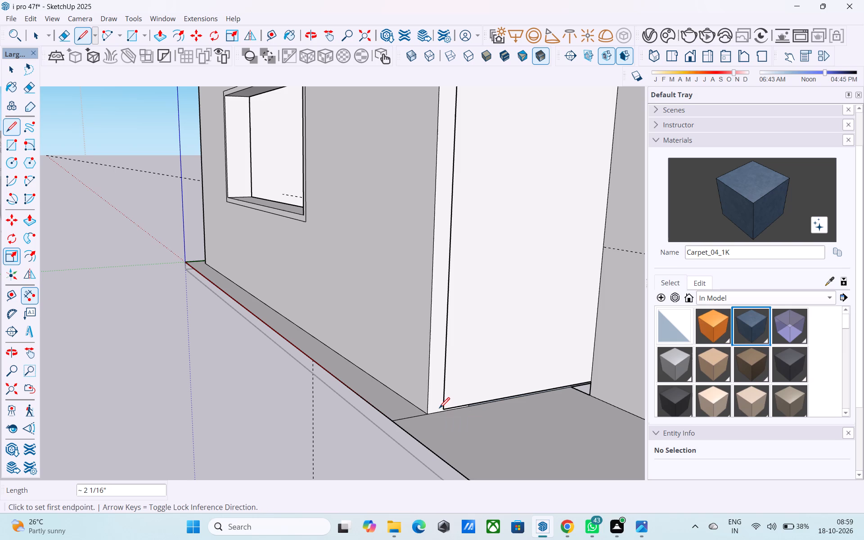
{"action": "left_click", "coordinate": [441, 409]}
{"action": "left_click", "coordinate": [428, 396]}
{"action": "key", "text": "space"}
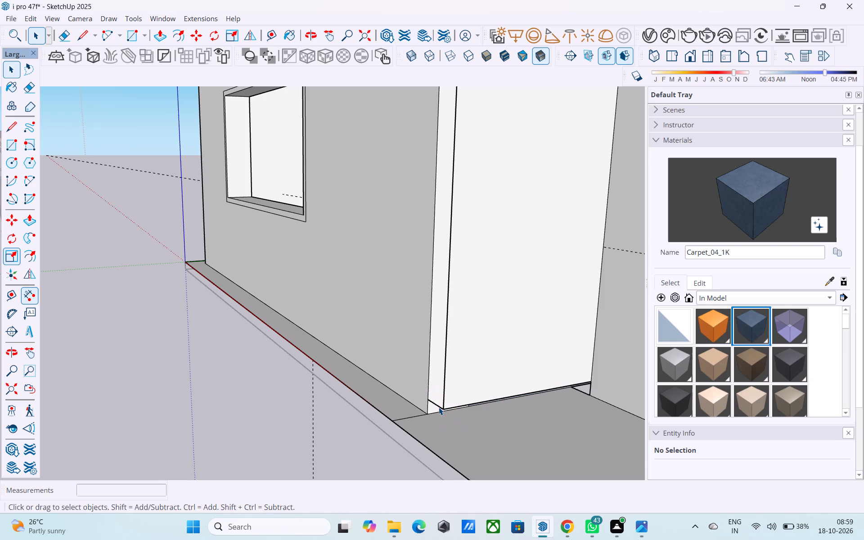
{"action": "scroll", "coordinate": [441, 407], "scroll_direction": "down", "scroll_amount": 2}
{"action": "middle_click_drag", "start_coordinate": [441, 407], "coordinate": [534, 313], "text": "shift"}
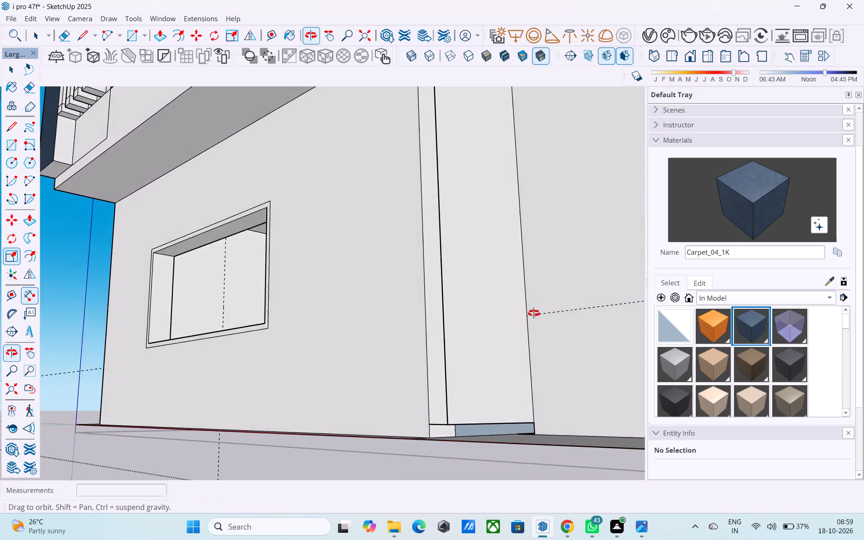
{"action": "middle_click_drag", "start_coordinate": [534, 313], "coordinate": [577, 462], "text": "shift"}
{"action": "key", "text": "l"}
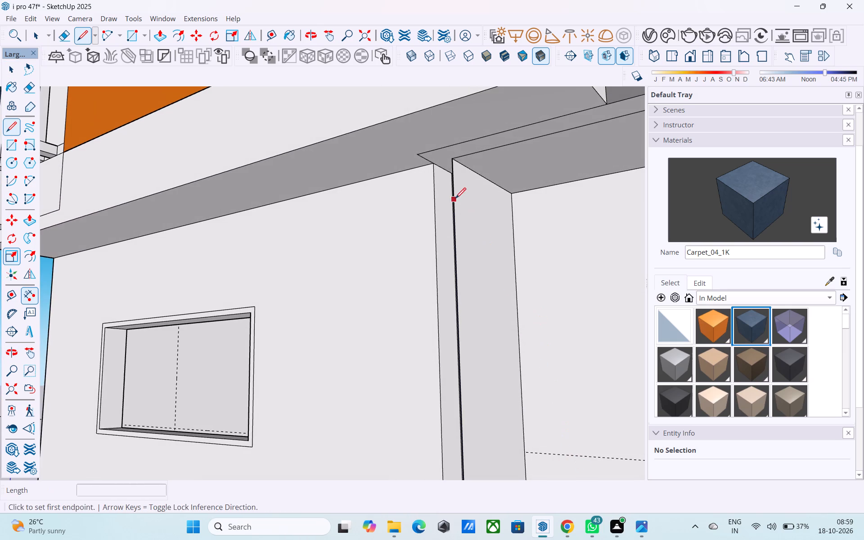
{"action": "left_click", "coordinate": [451, 163]}
{"action": "left_click", "coordinate": [436, 164]}
{"action": "key", "text": "space"}
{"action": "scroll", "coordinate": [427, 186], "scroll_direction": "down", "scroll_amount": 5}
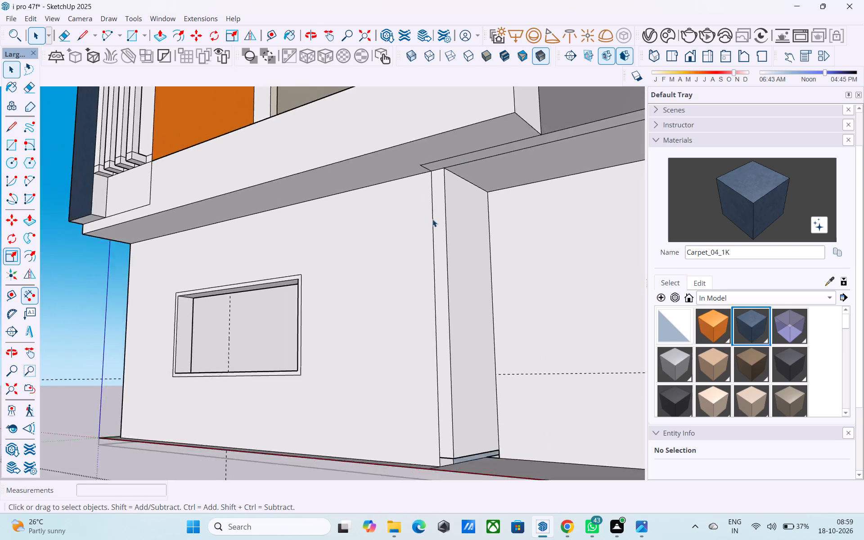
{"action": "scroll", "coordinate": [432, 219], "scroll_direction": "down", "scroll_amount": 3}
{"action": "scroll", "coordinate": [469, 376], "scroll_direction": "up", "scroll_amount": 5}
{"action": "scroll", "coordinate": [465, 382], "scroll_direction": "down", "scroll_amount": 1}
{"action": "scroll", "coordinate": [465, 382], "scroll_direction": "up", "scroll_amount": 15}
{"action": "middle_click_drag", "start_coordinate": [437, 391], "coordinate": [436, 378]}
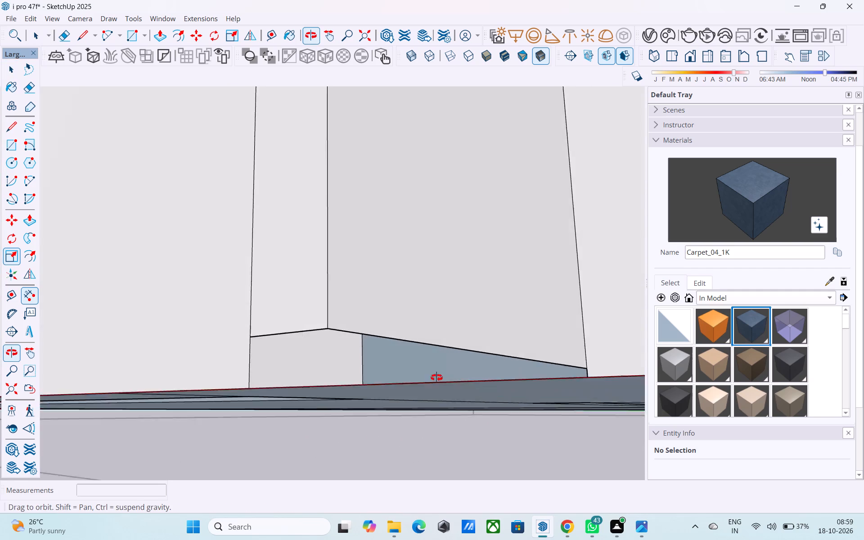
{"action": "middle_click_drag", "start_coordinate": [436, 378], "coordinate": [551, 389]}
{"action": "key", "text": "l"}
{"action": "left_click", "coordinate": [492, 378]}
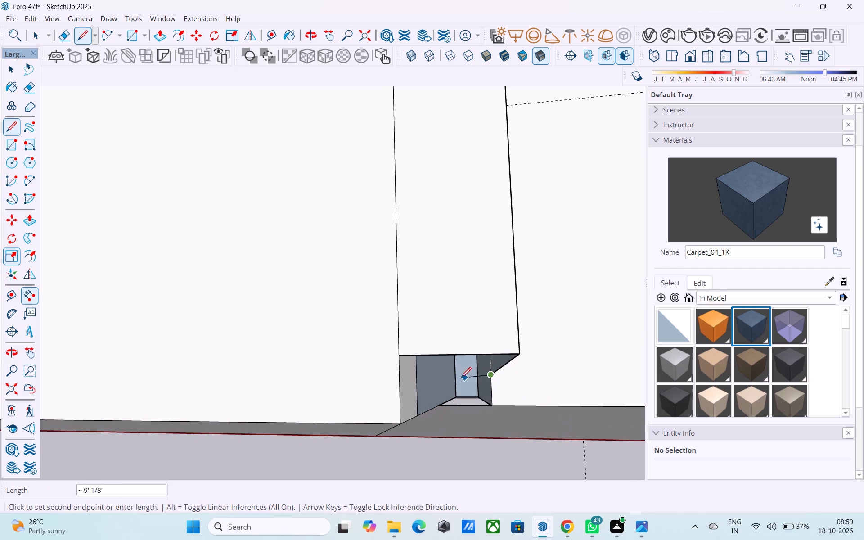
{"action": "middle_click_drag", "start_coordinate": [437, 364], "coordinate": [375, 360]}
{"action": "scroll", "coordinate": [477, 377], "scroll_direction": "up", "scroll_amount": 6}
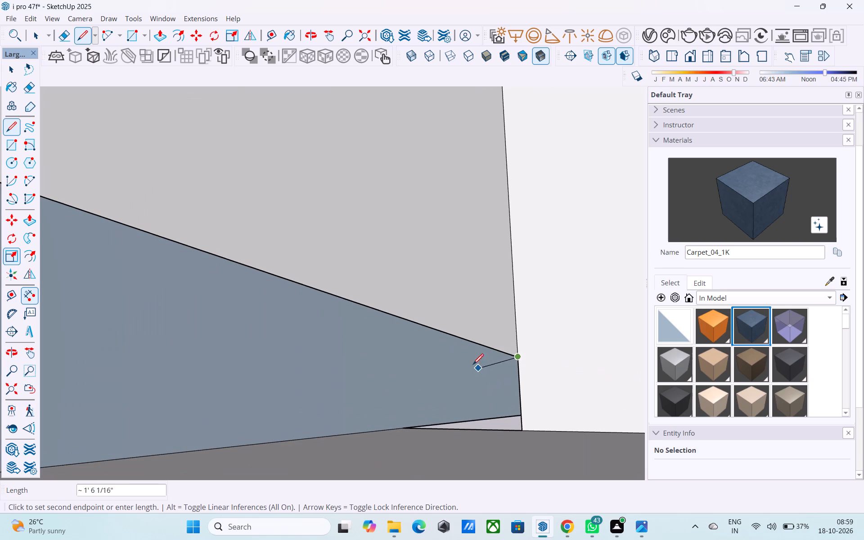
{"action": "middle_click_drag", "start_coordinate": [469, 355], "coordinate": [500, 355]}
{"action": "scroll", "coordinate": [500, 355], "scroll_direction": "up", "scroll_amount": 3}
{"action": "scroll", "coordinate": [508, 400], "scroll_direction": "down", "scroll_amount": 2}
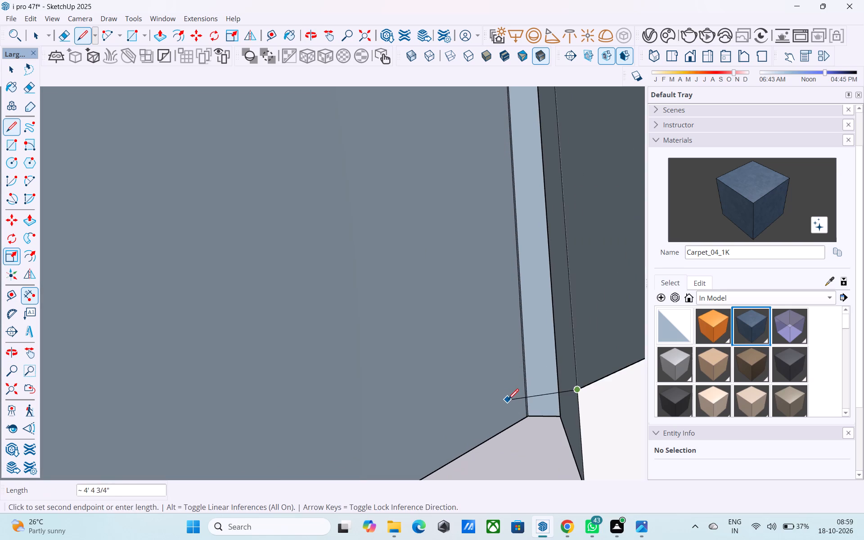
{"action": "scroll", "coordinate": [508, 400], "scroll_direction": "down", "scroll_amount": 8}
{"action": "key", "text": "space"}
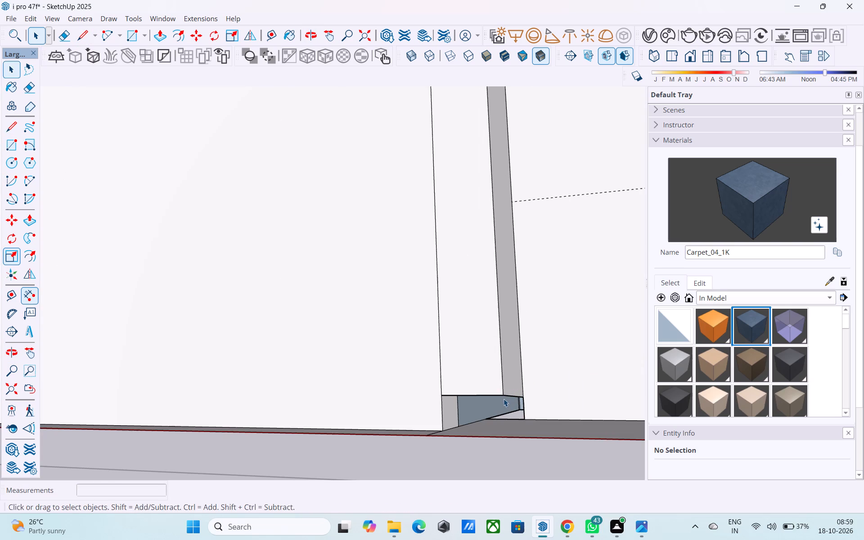
Close the base gap under the extended wall's return with a line about 3 1/2" down and rectangles on its side and narrow front.
{"action": "key", "text": "l"}
{"action": "left_click", "coordinate": [504, 394]}
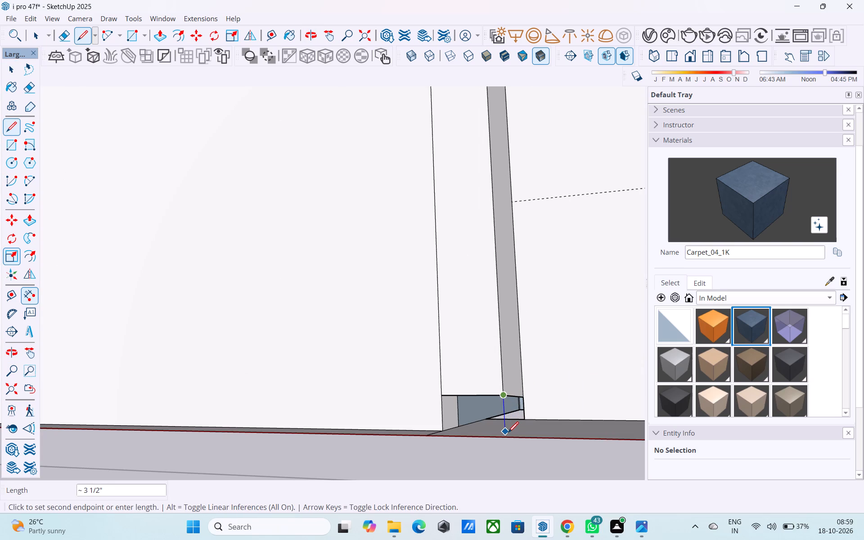
{"action": "left_click", "coordinate": [508, 433]}
{"action": "key", "text": "space"}
{"action": "middle_click_drag", "start_coordinate": [506, 432], "coordinate": [344, 474]}
{"action": "scroll", "coordinate": [249, 444], "scroll_direction": "down", "scroll_amount": 5}
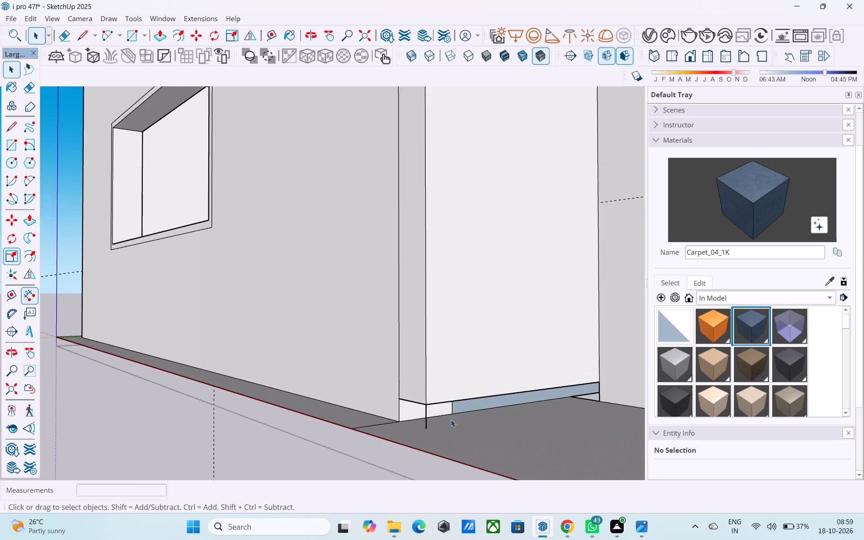
{"action": "scroll", "coordinate": [500, 412], "scroll_direction": "down", "scroll_amount": 2}
{"action": "middle_click_drag", "start_coordinate": [535, 417], "coordinate": [655, 433]}
{"action": "key", "text": "r"}
{"action": "left_click", "coordinate": [491, 416]}
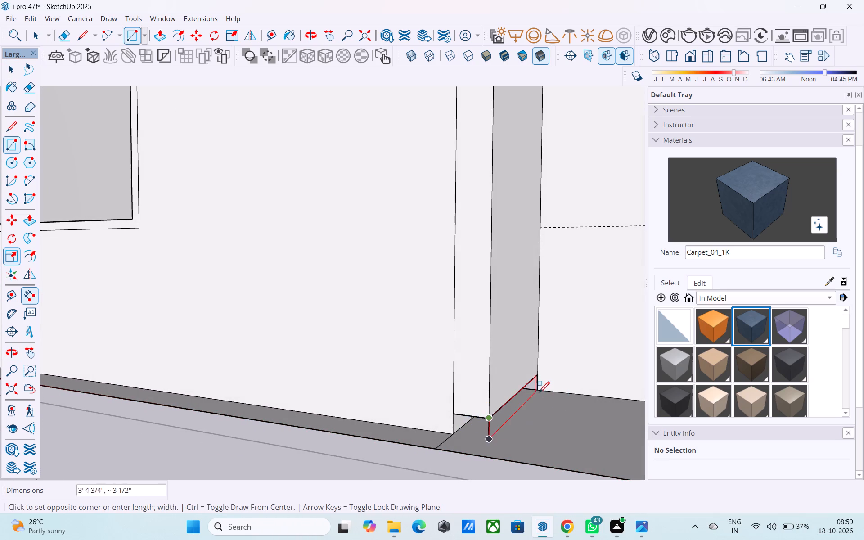
{"action": "left_click", "coordinate": [539, 391]}
{"action": "key", "text": "space"}
{"action": "key", "text": "r"}
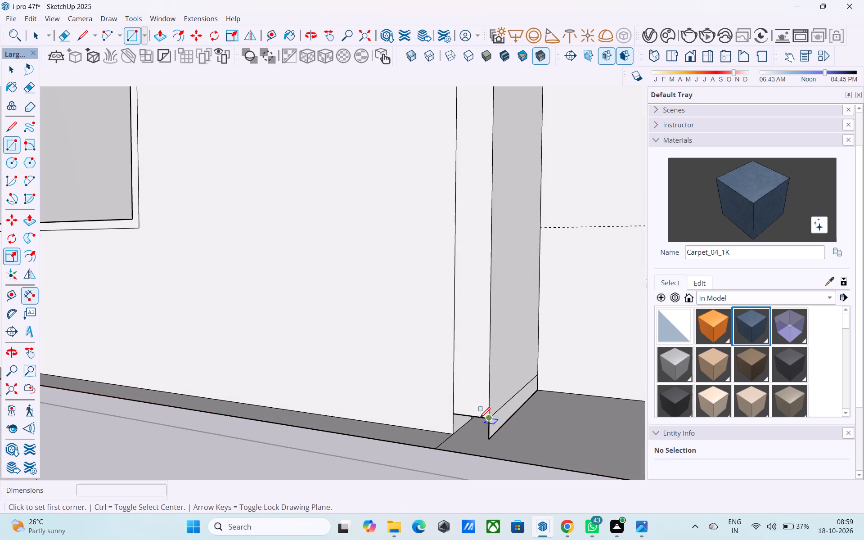
{"action": "left_click", "coordinate": [486, 420]}
{"action": "left_click", "coordinate": [457, 429]}
Erase the dividing edges above the new base faces, the leftover stub at the corner and the diagonal edge across the floor slab.
{"action": "middle_click_drag", "start_coordinate": [457, 429], "coordinate": [569, 445]}
{"action": "key", "text": "e"}
{"action": "left_click_drag", "start_coordinate": [462, 401], "coordinate": [466, 410]}
{"action": "middle_click", "coordinate": [466, 411]}
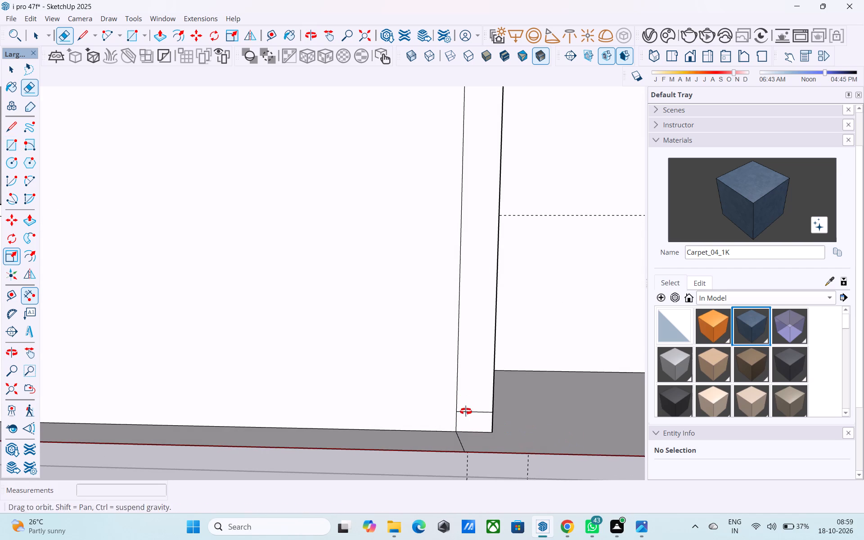
{"action": "left_click", "coordinate": [466, 411]}
{"action": "middle_click_drag", "start_coordinate": [466, 413], "coordinate": [321, 414]}
{"action": "scroll", "coordinate": [292, 399], "scroll_direction": "down", "scroll_amount": 2}
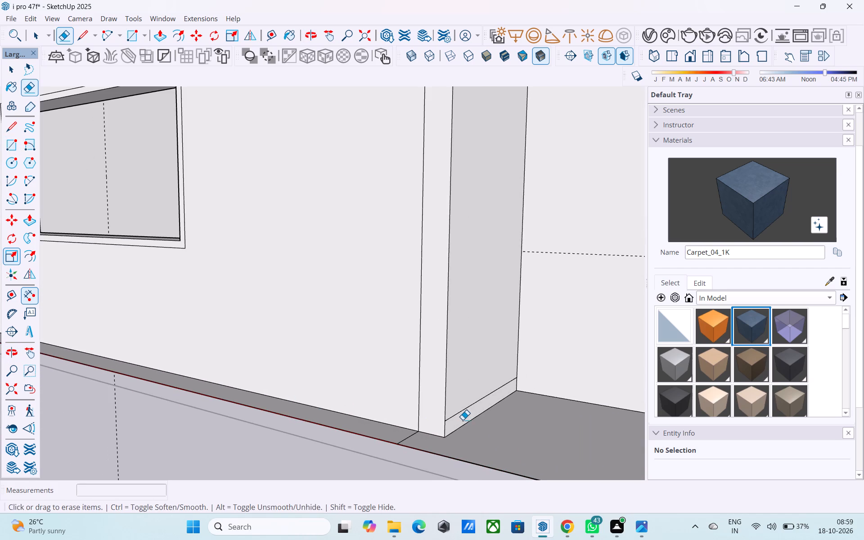
{"action": "left_click_drag", "start_coordinate": [454, 410], "coordinate": [460, 412]}
{"action": "scroll", "coordinate": [460, 413], "scroll_direction": "down", "scroll_amount": 5}
{"action": "scroll", "coordinate": [441, 425], "scroll_direction": "up", "scroll_amount": 3}
{"action": "left_click_drag", "start_coordinate": [431, 430], "coordinate": [411, 431]}
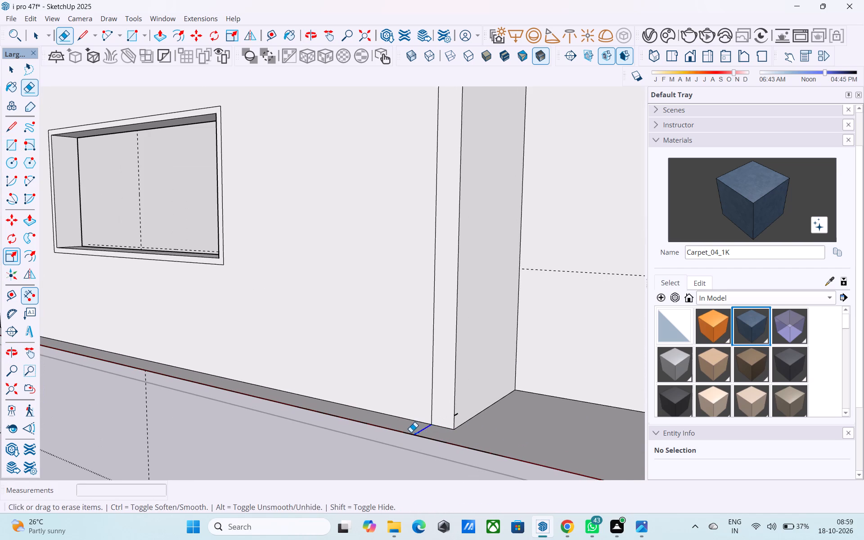
{"action": "scroll", "coordinate": [461, 416], "scroll_direction": "up", "scroll_amount": 9}
{"action": "left_click", "coordinate": [455, 415]}
{"action": "scroll", "coordinate": [450, 418], "scroll_direction": "down", "scroll_amount": 6}
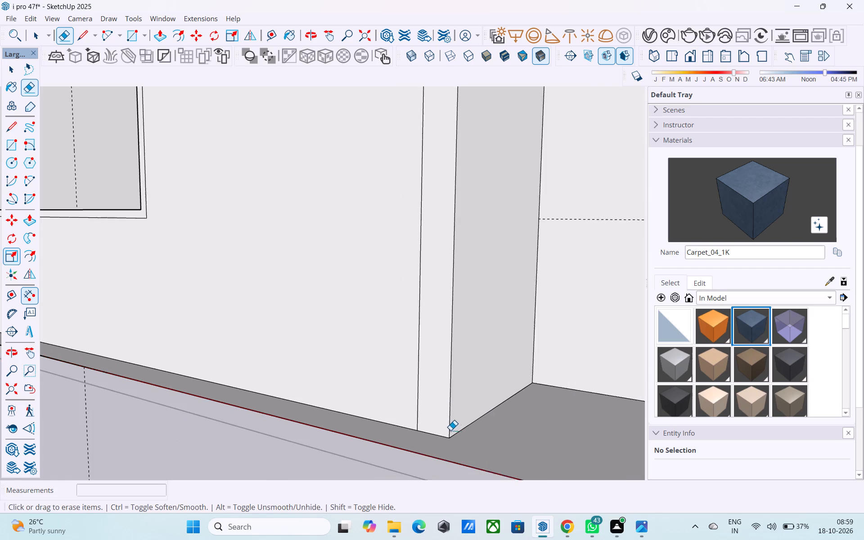
{"action": "scroll", "coordinate": [450, 430], "scroll_direction": "down", "scroll_amount": 20}
{"action": "scroll", "coordinate": [450, 430], "scroll_direction": "down", "scroll_amount": 2}
{"action": "key", "text": "space"}
Save the model.
{"action": "middle_click", "coordinate": [436, 433]}
{"action": "scroll", "coordinate": [440, 429], "scroll_direction": "down", "scroll_amount": 1}
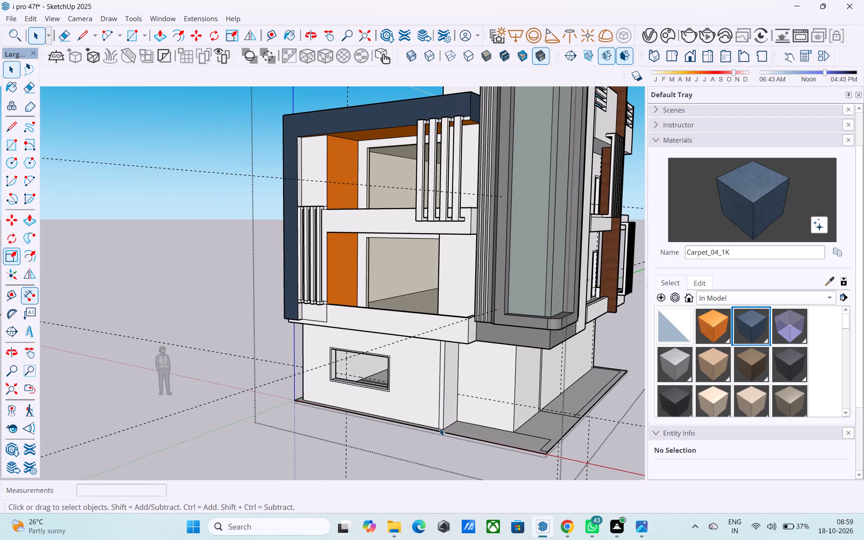
{"action": "middle_click_drag", "start_coordinate": [404, 389], "coordinate": [342, 400]}
{"action": "scroll", "coordinate": [404, 389], "scroll_direction": "down", "scroll_amount": 2}
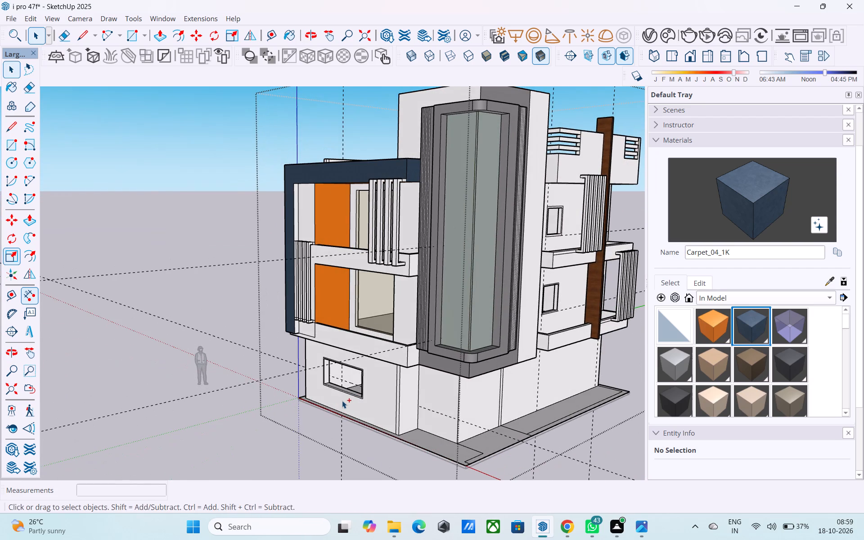
{"action": "key", "text": "ctrl+s"}
{"action": "key", "text": "space"}
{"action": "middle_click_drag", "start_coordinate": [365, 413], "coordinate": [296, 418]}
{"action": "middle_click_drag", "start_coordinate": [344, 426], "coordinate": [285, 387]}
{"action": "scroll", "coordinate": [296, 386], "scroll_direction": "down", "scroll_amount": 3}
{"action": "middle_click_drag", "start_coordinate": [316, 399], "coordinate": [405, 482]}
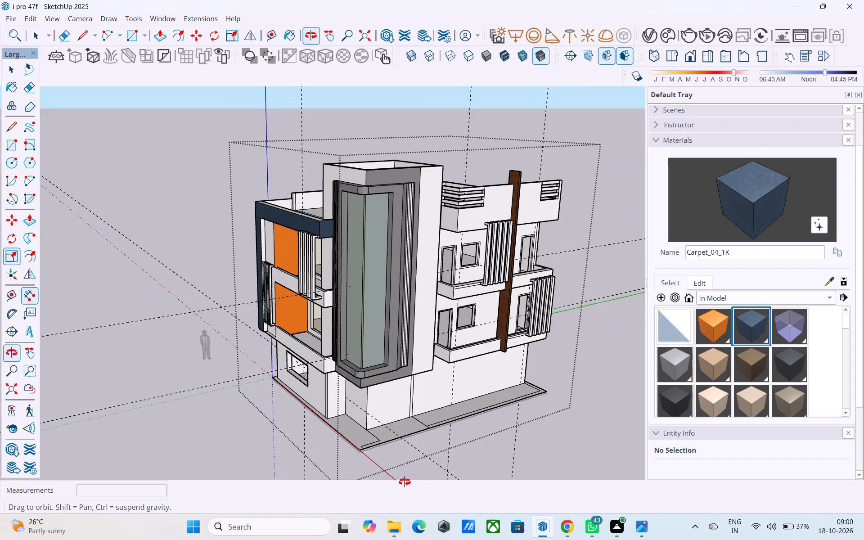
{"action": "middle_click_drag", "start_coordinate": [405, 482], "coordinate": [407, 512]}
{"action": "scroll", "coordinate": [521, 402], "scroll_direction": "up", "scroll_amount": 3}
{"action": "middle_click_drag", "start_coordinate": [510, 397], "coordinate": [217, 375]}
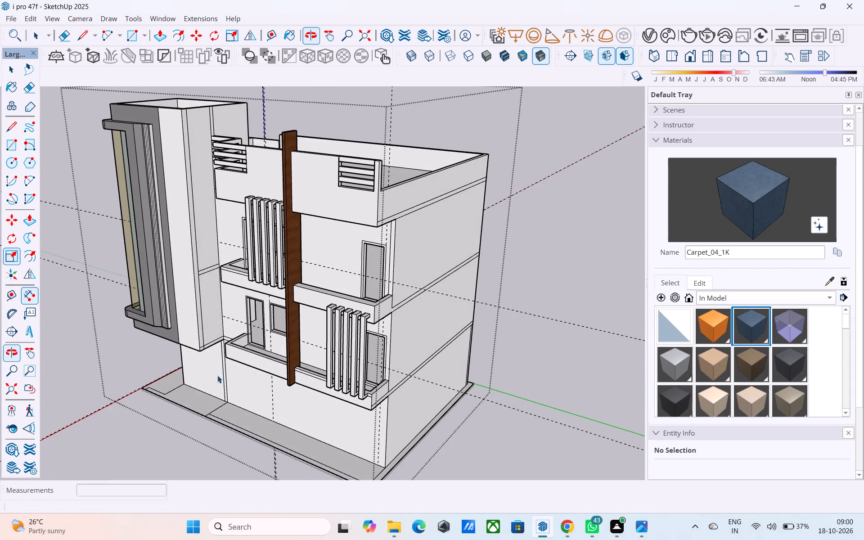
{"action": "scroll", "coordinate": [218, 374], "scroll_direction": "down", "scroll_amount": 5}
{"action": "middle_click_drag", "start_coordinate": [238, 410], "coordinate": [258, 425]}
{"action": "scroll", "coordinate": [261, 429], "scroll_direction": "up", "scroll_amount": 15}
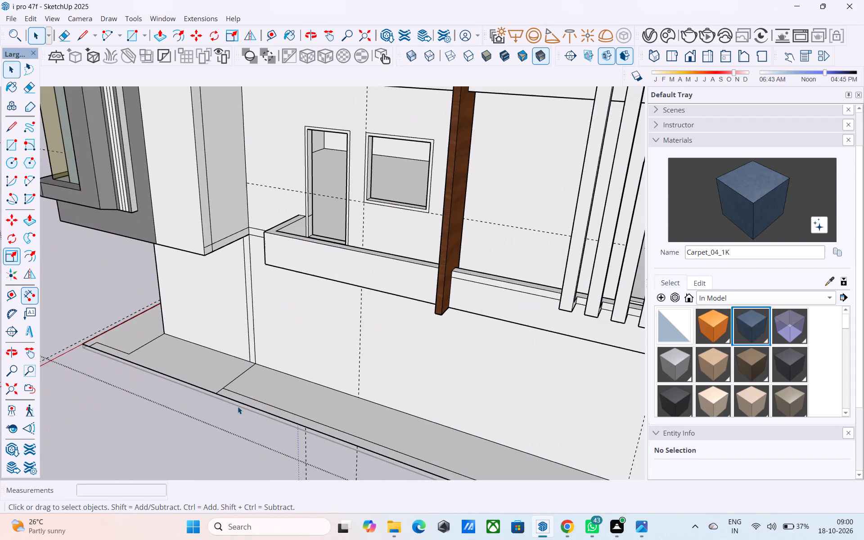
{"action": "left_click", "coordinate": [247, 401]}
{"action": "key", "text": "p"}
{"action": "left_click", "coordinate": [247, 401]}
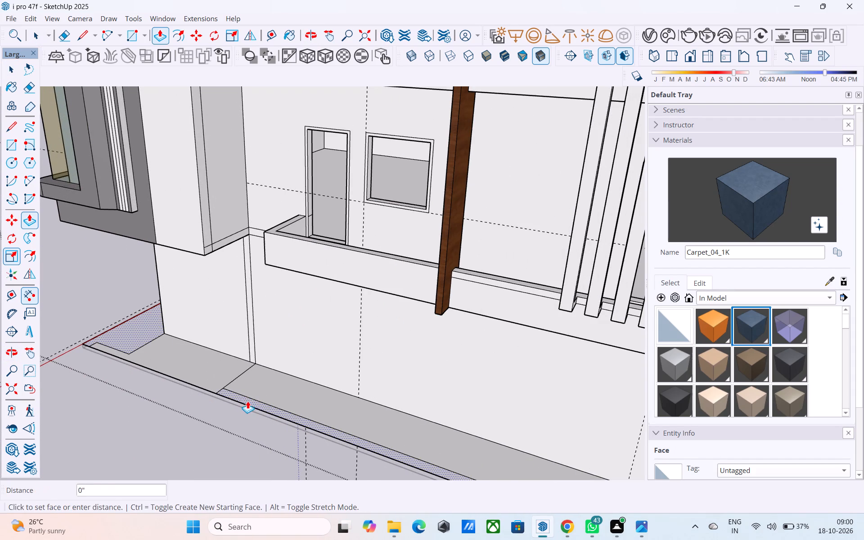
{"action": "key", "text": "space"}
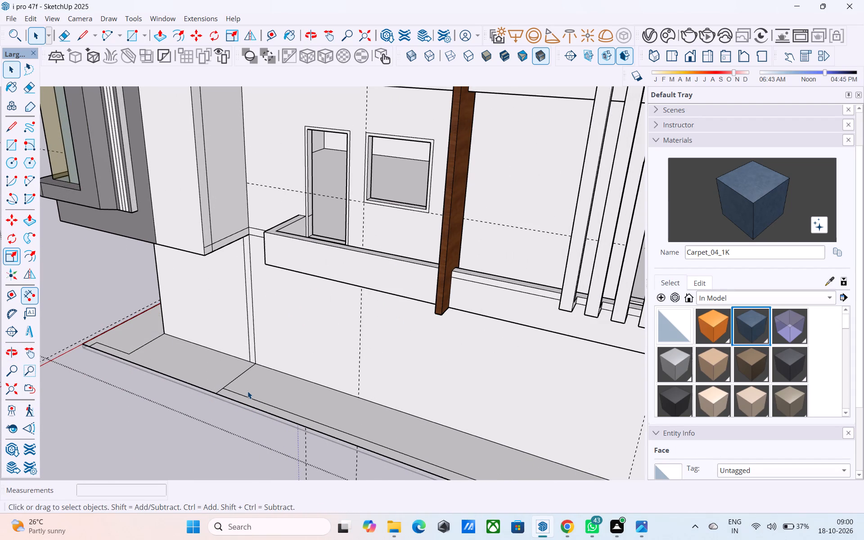
Mark off a front strip on the floor slab with a 9" line at the corner and a 30' line parallel to the front edge.
{"action": "middle_click_drag", "start_coordinate": [218, 391], "coordinate": [560, 439], "text": "shift"}
{"action": "scroll", "coordinate": [472, 417], "scroll_direction": "up", "scroll_amount": 7}
{"action": "scroll", "coordinate": [432, 379], "scroll_direction": "up", "scroll_amount": 2}
{"action": "key", "text": "l"}
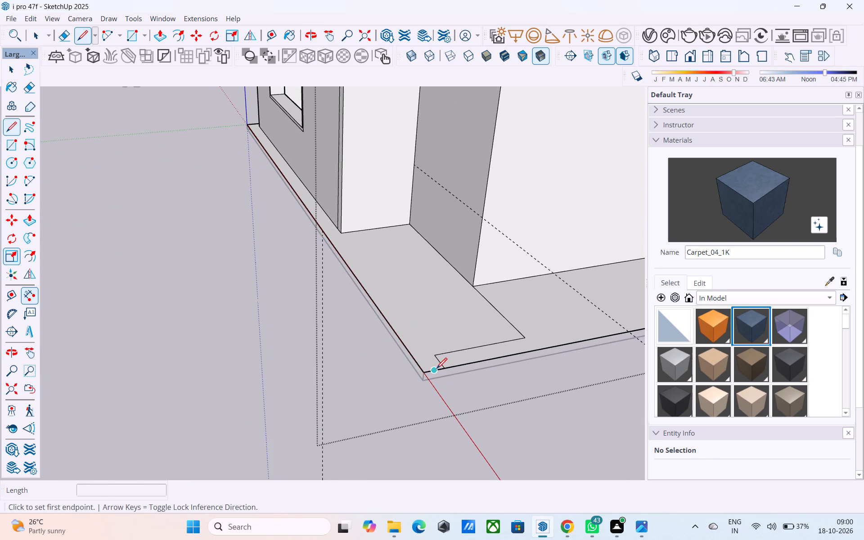
{"action": "left_click", "coordinate": [427, 370]}
{"action": "left_click", "coordinate": [441, 369]}
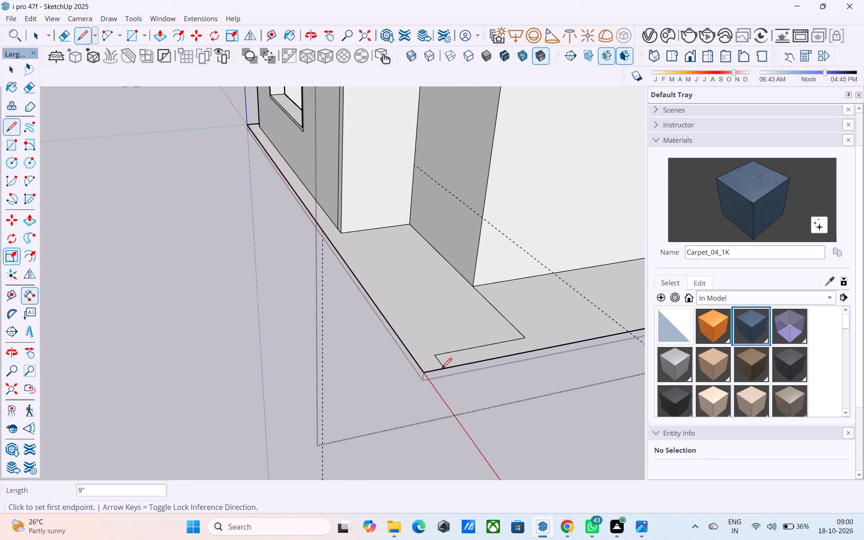
{"action": "left_click", "coordinate": [444, 370]}
{"action": "middle_click_drag", "start_coordinate": [316, 199], "coordinate": [423, 399]}
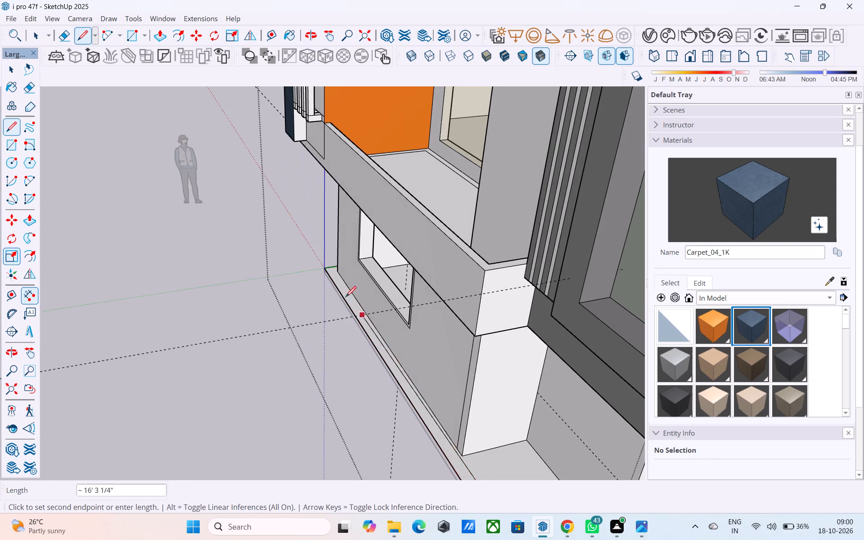
{"action": "left_click", "coordinate": [333, 265]}
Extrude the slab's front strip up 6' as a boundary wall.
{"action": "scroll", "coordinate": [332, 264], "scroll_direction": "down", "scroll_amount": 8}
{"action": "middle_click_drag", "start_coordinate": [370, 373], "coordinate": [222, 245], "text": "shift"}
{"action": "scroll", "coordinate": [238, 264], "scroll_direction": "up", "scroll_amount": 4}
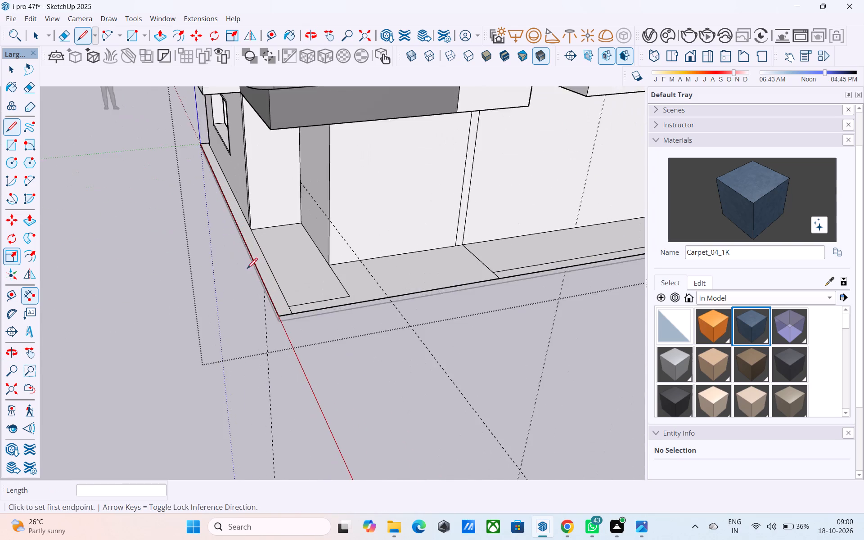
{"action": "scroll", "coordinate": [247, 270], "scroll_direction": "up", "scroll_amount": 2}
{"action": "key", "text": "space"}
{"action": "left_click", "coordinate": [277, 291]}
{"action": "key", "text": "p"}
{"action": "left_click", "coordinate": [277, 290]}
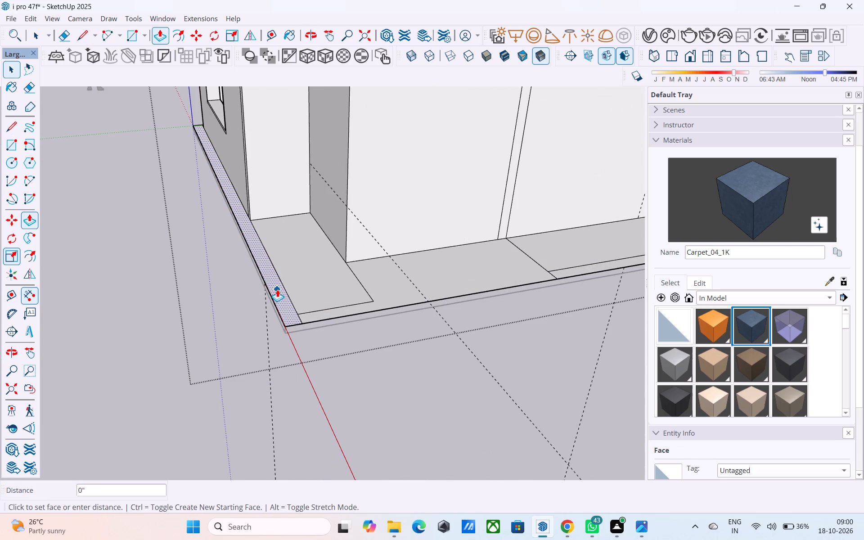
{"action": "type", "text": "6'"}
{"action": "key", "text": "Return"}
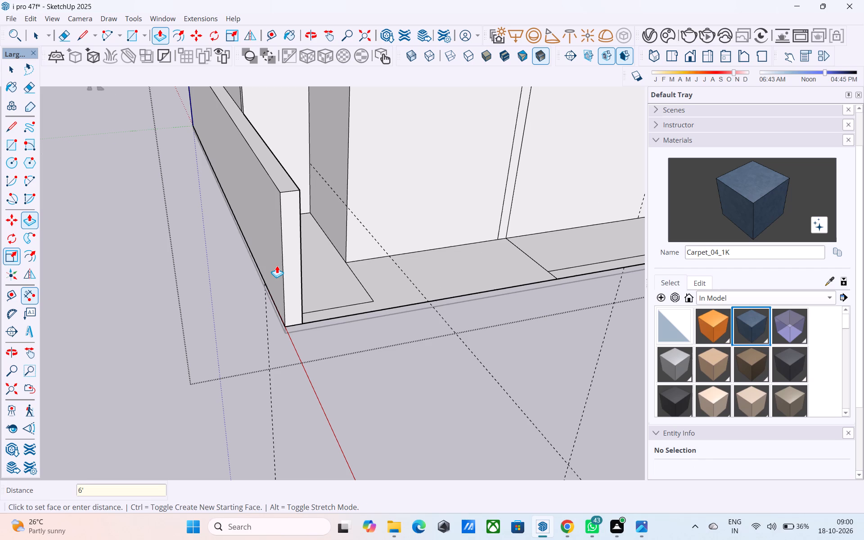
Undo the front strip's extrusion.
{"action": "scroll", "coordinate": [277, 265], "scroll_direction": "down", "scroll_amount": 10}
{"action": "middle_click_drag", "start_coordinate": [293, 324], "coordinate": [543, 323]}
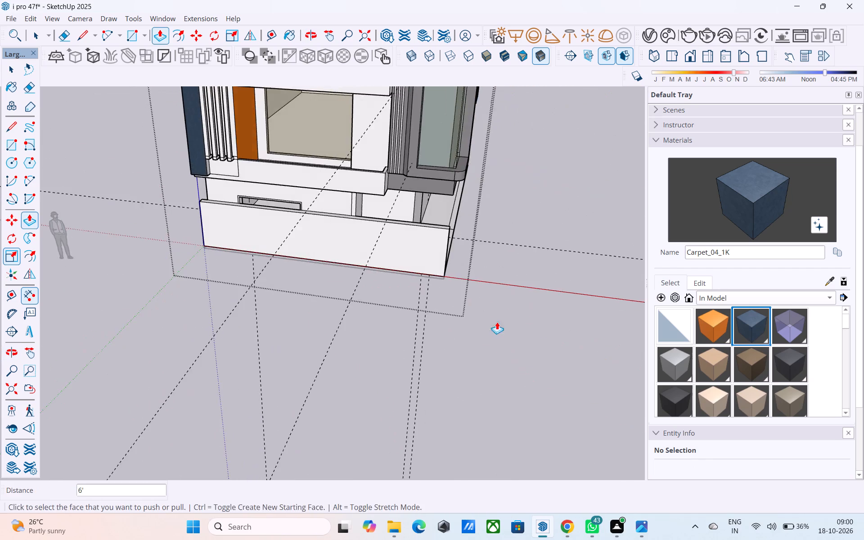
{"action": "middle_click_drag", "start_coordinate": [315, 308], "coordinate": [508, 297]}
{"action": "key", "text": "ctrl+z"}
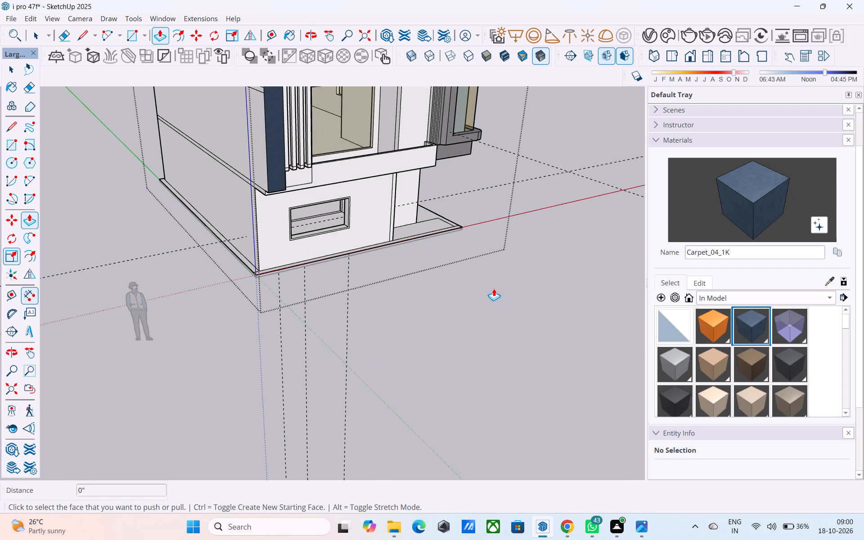
Raise the narrow strip along the slab's side edge into a boundary wall by repeating the 6' extrusion.
{"action": "middle_click_drag", "start_coordinate": [471, 282], "coordinate": [160, 315]}
{"action": "middle_click_drag", "start_coordinate": [429, 298], "coordinate": [361, 316]}
{"action": "scroll", "coordinate": [508, 304], "scroll_direction": "up", "scroll_amount": 8}
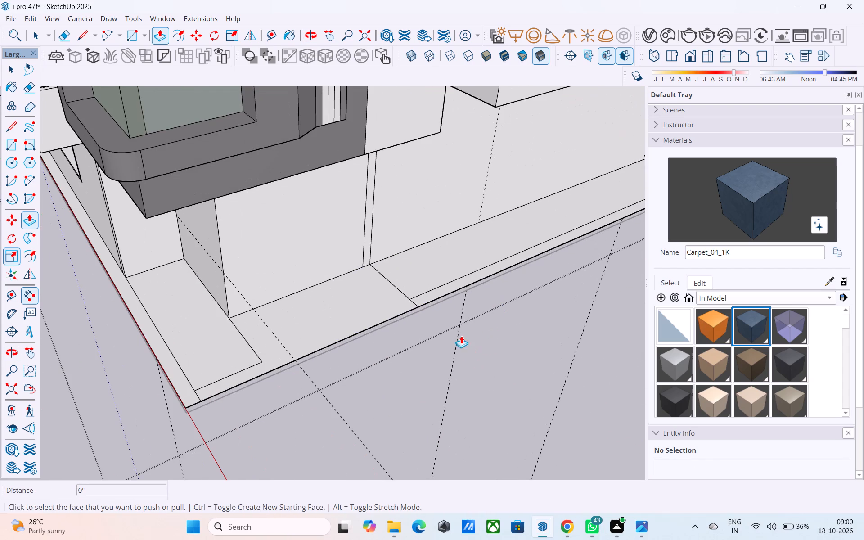
{"action": "double_click", "coordinate": [465, 275]}
{"action": "key", "text": "ctrl+z"}
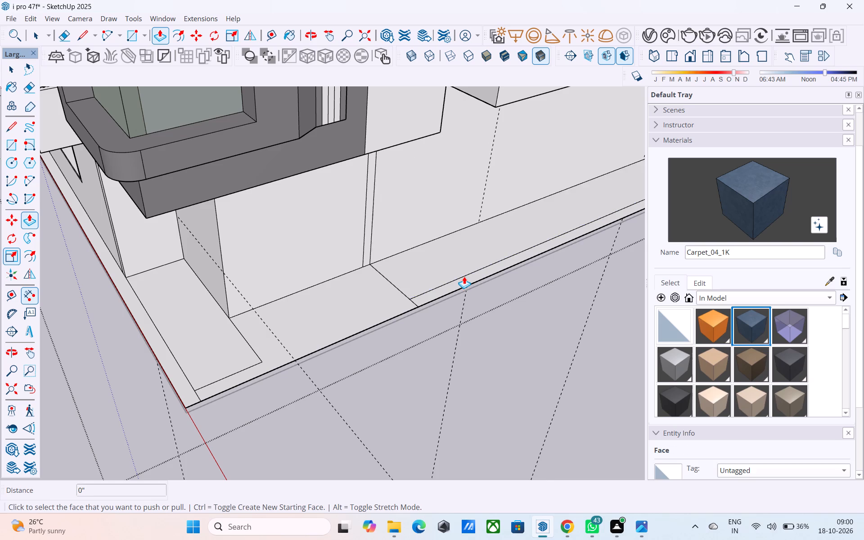
{"action": "scroll", "coordinate": [464, 276], "scroll_direction": "up", "scroll_amount": 2}
{"action": "double_click", "coordinate": [460, 280]}
{"action": "scroll", "coordinate": [463, 285], "scroll_direction": "down", "scroll_amount": 3}
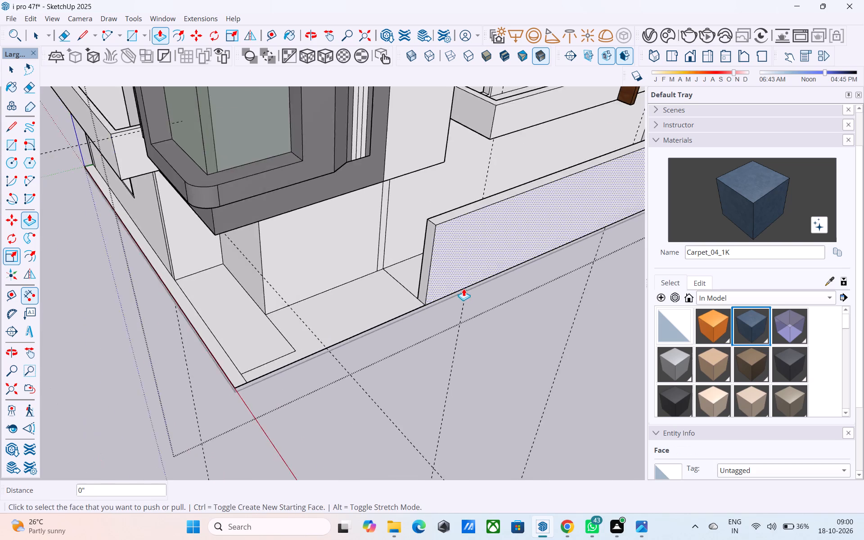
{"action": "scroll", "coordinate": [463, 288], "scroll_direction": "down", "scroll_amount": 7}
Examine the new side boundary wall and the slab's open front corner from several angles.
{"action": "middle_click_drag", "start_coordinate": [453, 340], "coordinate": [207, 337]}
{"action": "scroll", "coordinate": [154, 314], "scroll_direction": "down", "scroll_amount": 5}
{"action": "middle_click_drag", "start_coordinate": [374, 369], "coordinate": [580, 339]}
{"action": "middle_click_drag", "start_coordinate": [292, 336], "coordinate": [405, 337]}
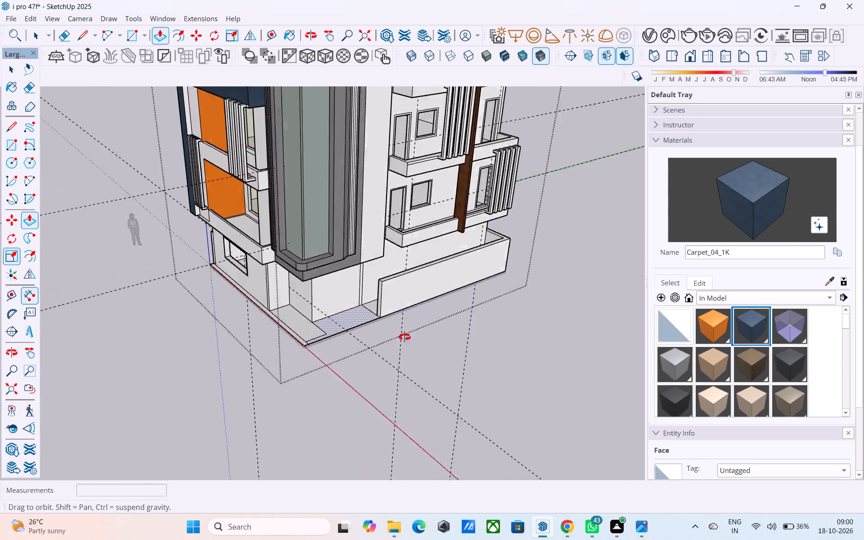
{"action": "middle_click_drag", "start_coordinate": [405, 337], "coordinate": [444, 339]}
{"action": "key", "text": "space"}
{"action": "scroll", "coordinate": [384, 321], "scroll_direction": "up", "scroll_amount": 5}
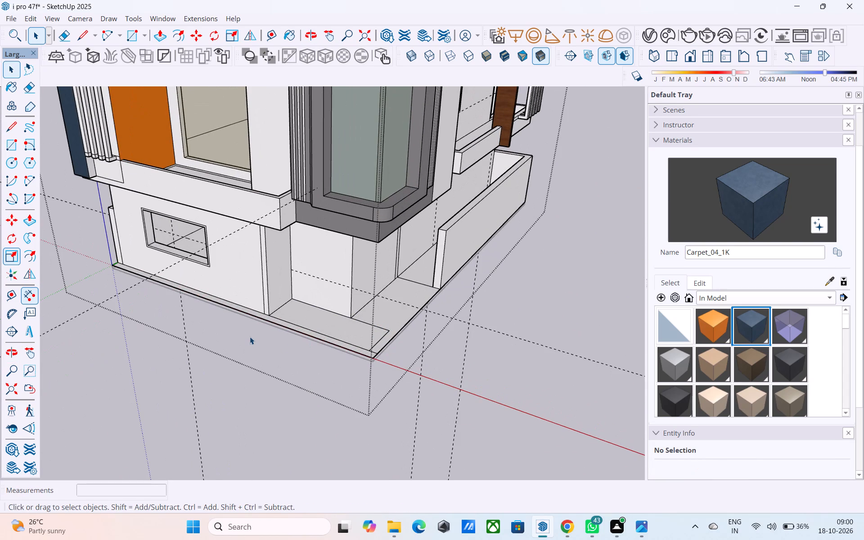
{"action": "middle_click_drag", "start_coordinate": [250, 336], "coordinate": [237, 360], "text": "shift"}
{"action": "scroll", "coordinate": [262, 380], "scroll_direction": "up", "scroll_amount": 3}
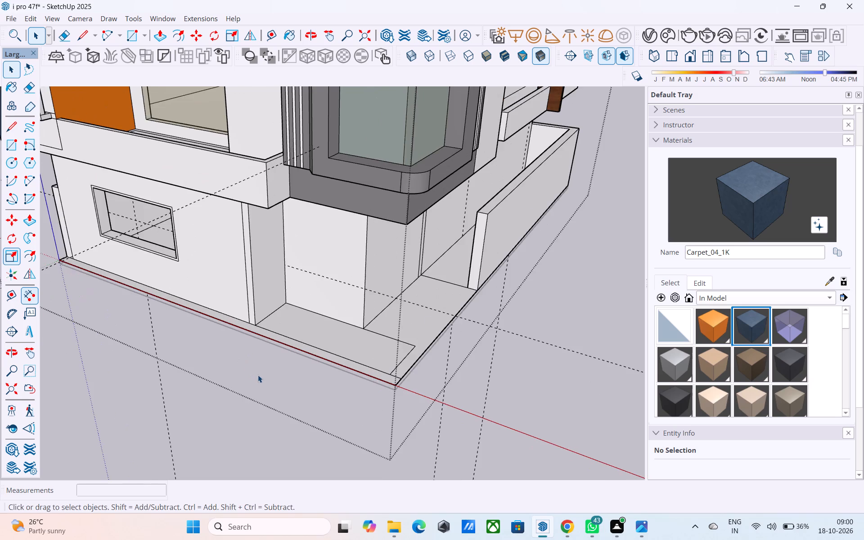
Draw a line across the slab's front strip from the porch pillar's outer corner to the slab's front edge.
{"action": "middle_click_drag", "start_coordinate": [255, 372], "coordinate": [322, 427], "text": "shift"}
{"action": "scroll", "coordinate": [328, 388], "scroll_direction": "up", "scroll_amount": 3}
{"action": "key", "text": "l"}
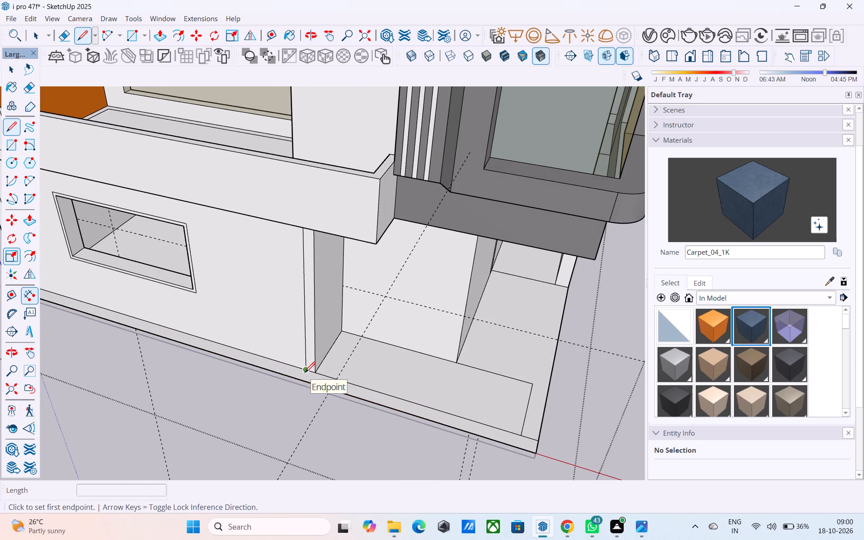
{"action": "left_click", "coordinate": [305, 369]}
{"action": "left_click", "coordinate": [301, 378]}
{"action": "key", "text": "space"}
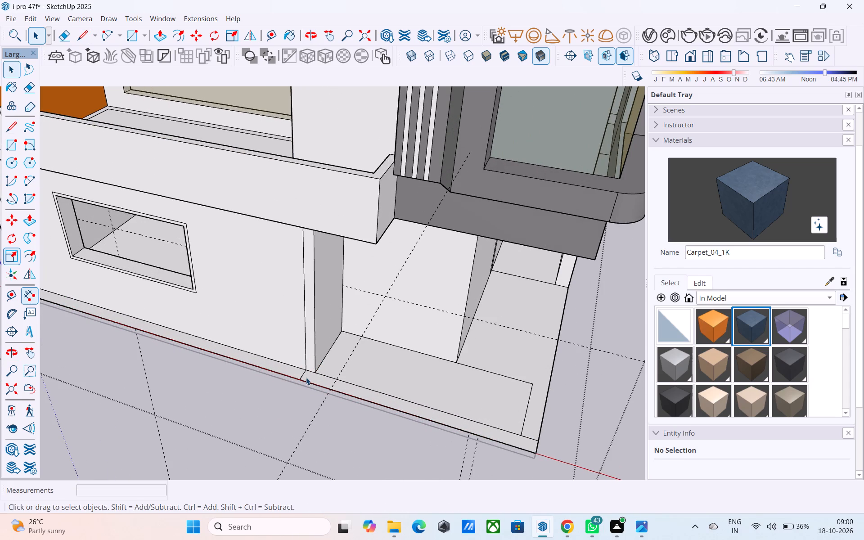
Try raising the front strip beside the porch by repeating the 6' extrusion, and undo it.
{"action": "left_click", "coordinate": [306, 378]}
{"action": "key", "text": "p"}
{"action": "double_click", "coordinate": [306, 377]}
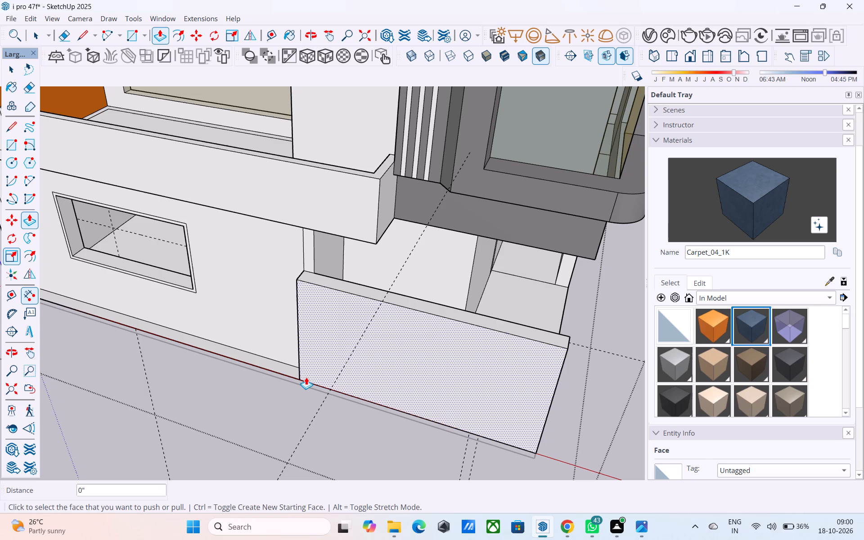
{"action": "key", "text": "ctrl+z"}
Draw a 7' by 3' door rectangle on the porch's back wall, starting from the bottom corner beside the pillar.
{"action": "middle_click_drag", "start_coordinate": [318, 379], "coordinate": [282, 424]}
{"action": "scroll", "coordinate": [315, 402], "scroll_direction": "up", "scroll_amount": 3}
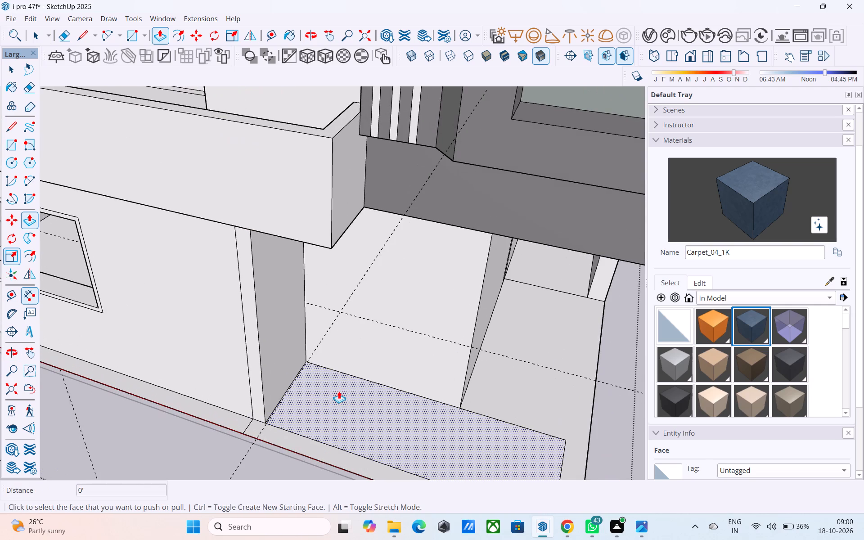
{"action": "key", "text": "space"}
{"action": "key", "text": "r"}
{"action": "scroll", "coordinate": [313, 361], "scroll_direction": "up", "scroll_amount": 2}
{"action": "left_click", "coordinate": [306, 357]}
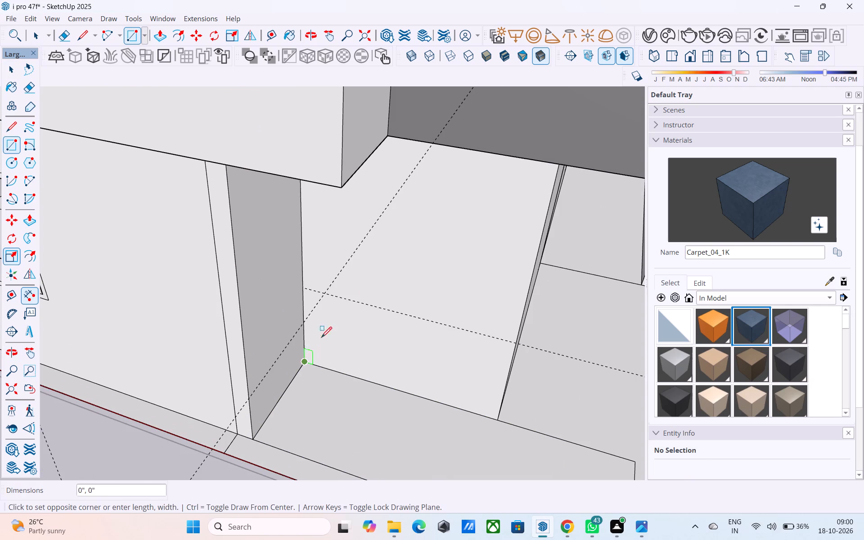
{"action": "middle_click_drag", "start_coordinate": [377, 254], "coordinate": [344, 198]}
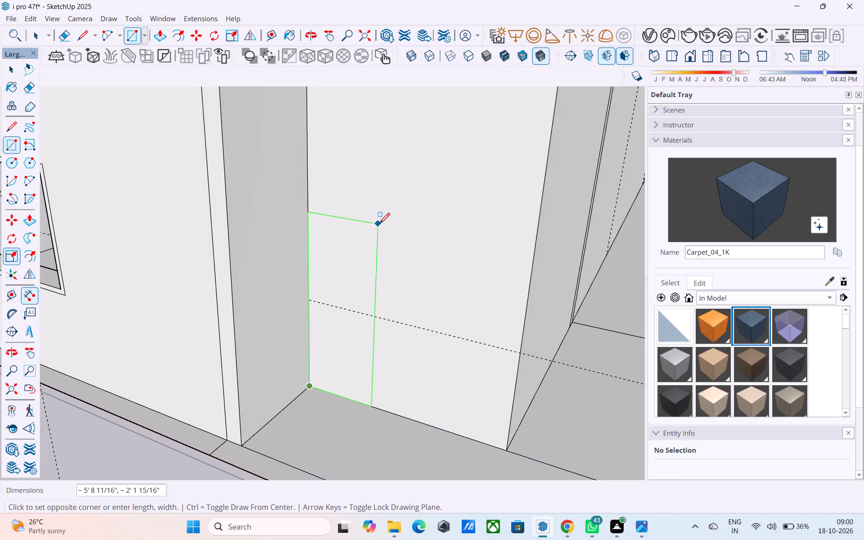
{"action": "type", "text": "7',3'"}
{"action": "key", "text": "Return"}
{"action": "key", "text": "space"}
Offset the door rectangle's outline 3" inward to form its frame.
{"action": "left_click", "coordinate": [382, 226]}
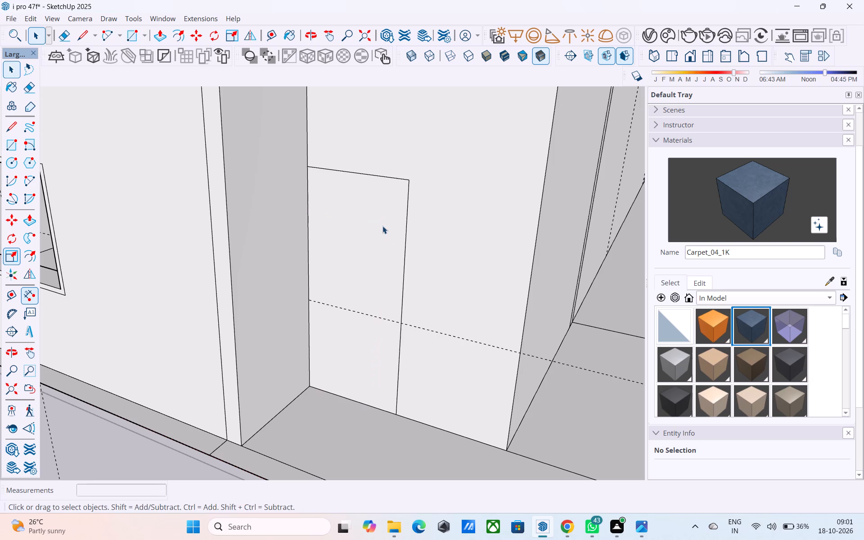
{"action": "key", "text": "f"}
{"action": "left_click", "coordinate": [381, 228]}
{"action": "type", "text": "3\""}
{"action": "key", "text": "Return"}
Push the door's inner panel about 1' 9" back into the wall.
{"action": "key", "text": "space"}
{"action": "left_click", "coordinate": [379, 225]}
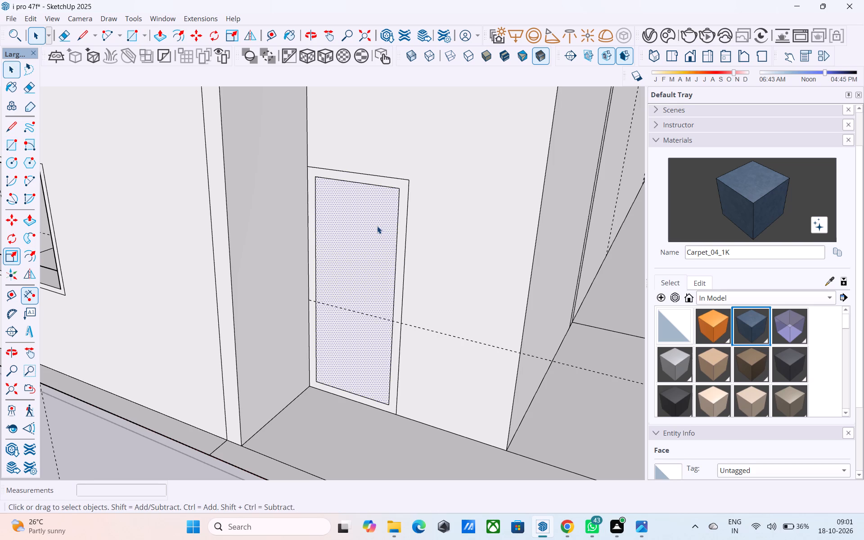
{"action": "key", "text": "p"}
{"action": "left_click", "coordinate": [377, 224]}
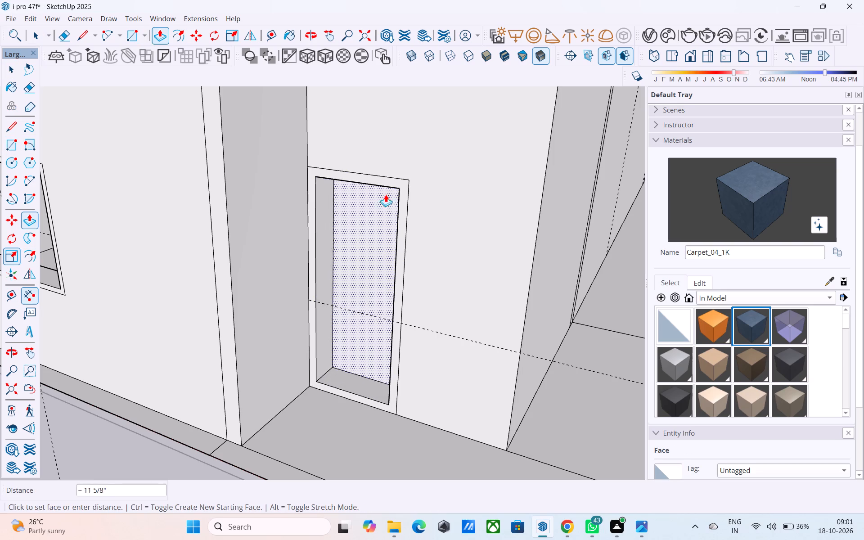
{"action": "middle_click_drag", "start_coordinate": [370, 204], "coordinate": [431, 204]}
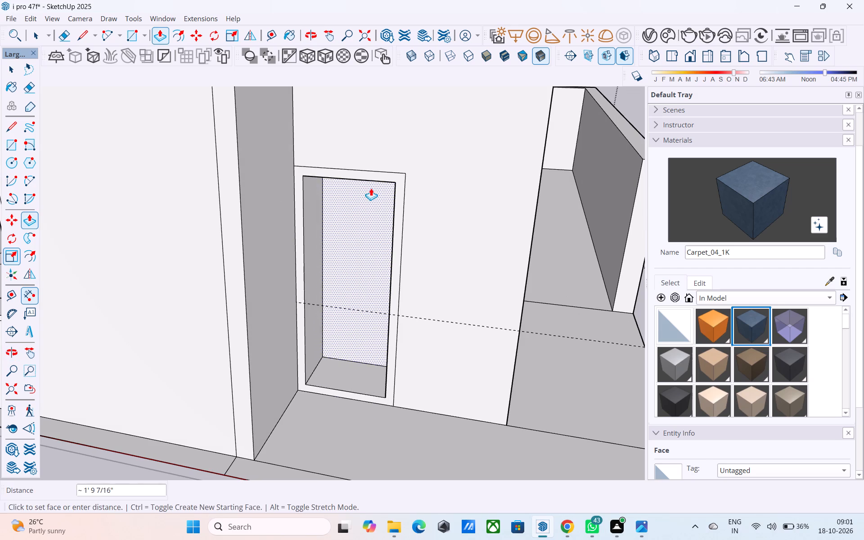
{"action": "left_click", "coordinate": [365, 198]}
{"action": "key", "text": "space"}
Extrude the front strip beside the porch up 4' as a low boundary wall.
{"action": "scroll", "coordinate": [339, 229], "scroll_direction": "down", "scroll_amount": 2}
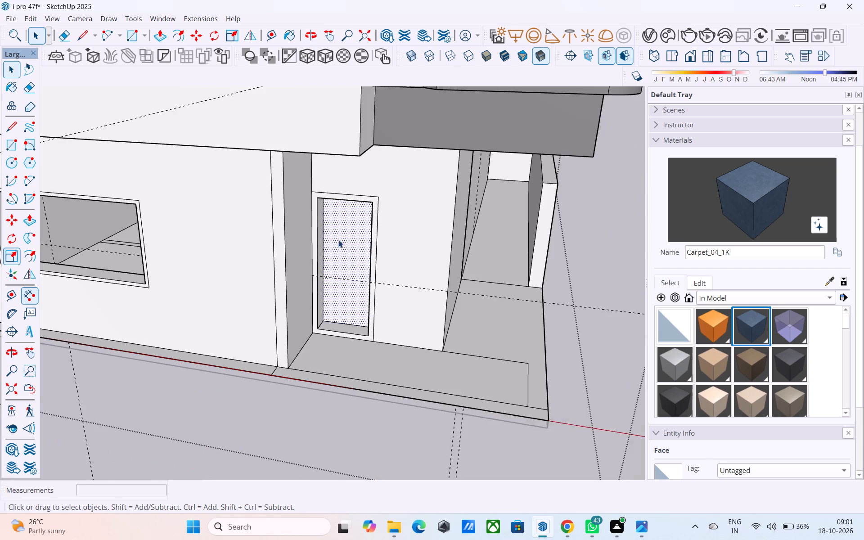
{"action": "scroll", "coordinate": [338, 240], "scroll_direction": "down", "scroll_amount": 5}
{"action": "middle_click_drag", "start_coordinate": [337, 285], "coordinate": [310, 266]}
{"action": "scroll", "coordinate": [320, 272], "scroll_direction": "down", "scroll_amount": 5}
{"action": "middle_click", "coordinate": [307, 319]}
{"action": "scroll", "coordinate": [305, 317], "scroll_direction": "down", "scroll_amount": 2}
{"action": "middle_click_drag", "start_coordinate": [306, 330], "coordinate": [263, 429]}
{"action": "scroll", "coordinate": [267, 421], "scroll_direction": "up", "scroll_amount": 9}
{"action": "left_click", "coordinate": [348, 391]}
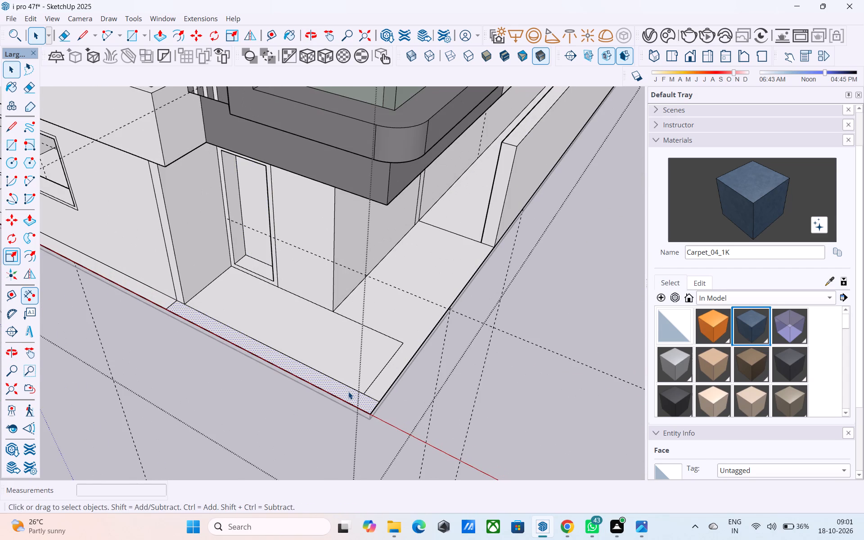
{"action": "key", "text": "p"}
{"action": "left_click", "coordinate": [348, 391]}
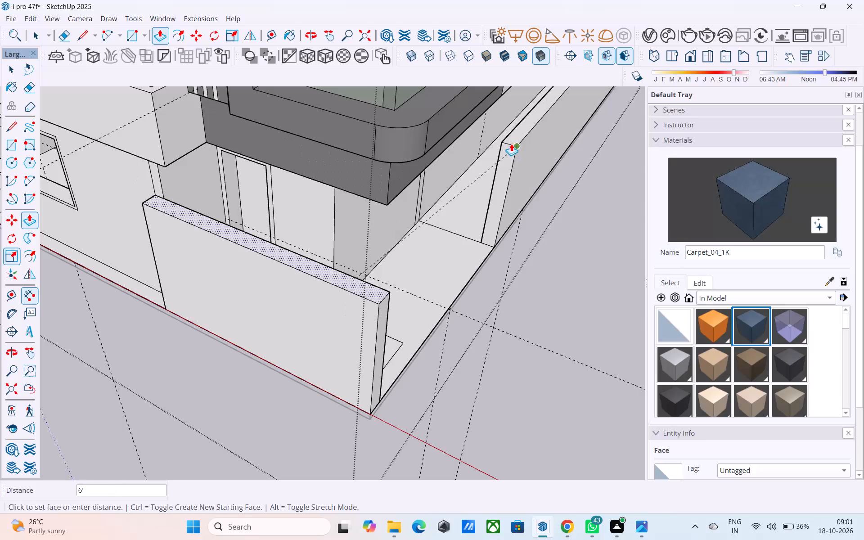
{"action": "type", "text": "4'"}
{"action": "key", "text": "Return"}
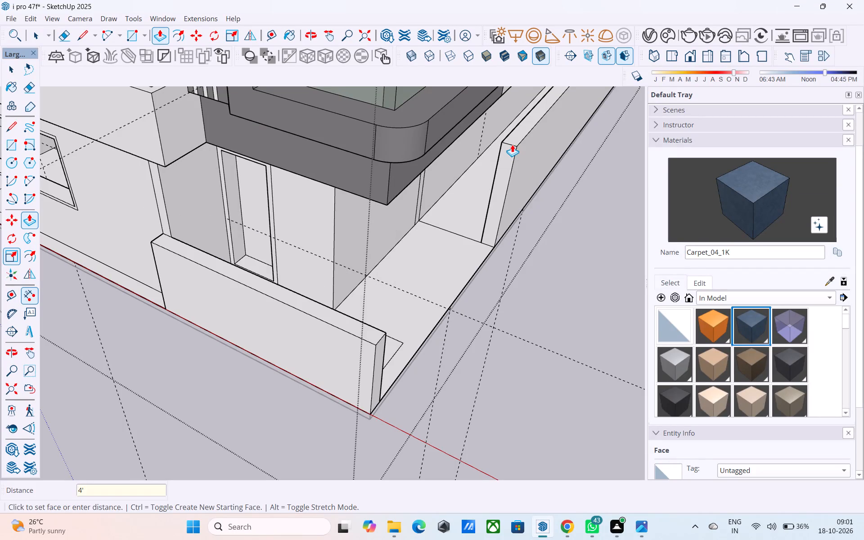
{"action": "key", "text": "space"}
Examine the front and side boundary walls and the whole building from several angles.
{"action": "scroll", "coordinate": [510, 158], "scroll_direction": "down", "scroll_amount": 3}
{"action": "middle_click_drag", "start_coordinate": [492, 214], "coordinate": [342, 164]}
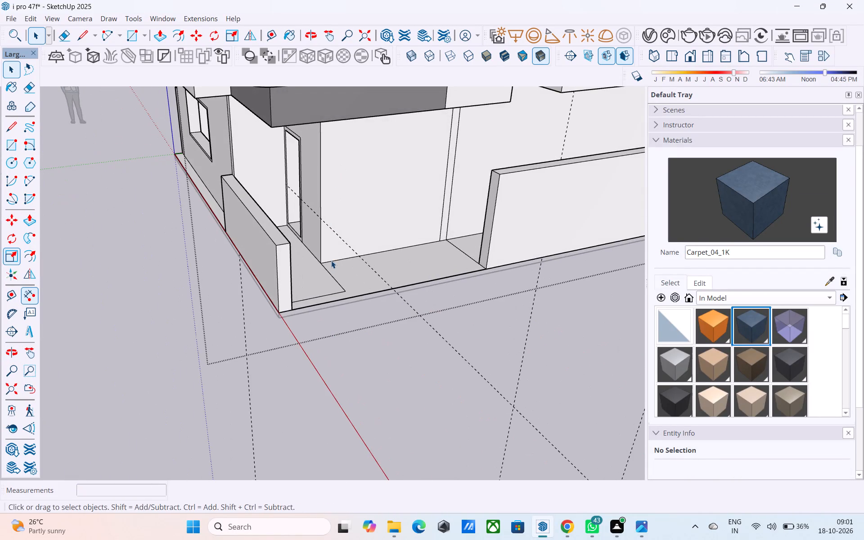
{"action": "scroll", "coordinate": [331, 261], "scroll_direction": "down", "scroll_amount": 1}
{"action": "middle_click_drag", "start_coordinate": [317, 283], "coordinate": [303, 270]}
{"action": "scroll", "coordinate": [297, 270], "scroll_direction": "up", "scroll_amount": 1}
{"action": "scroll", "coordinate": [300, 271], "scroll_direction": "down", "scroll_amount": 3}
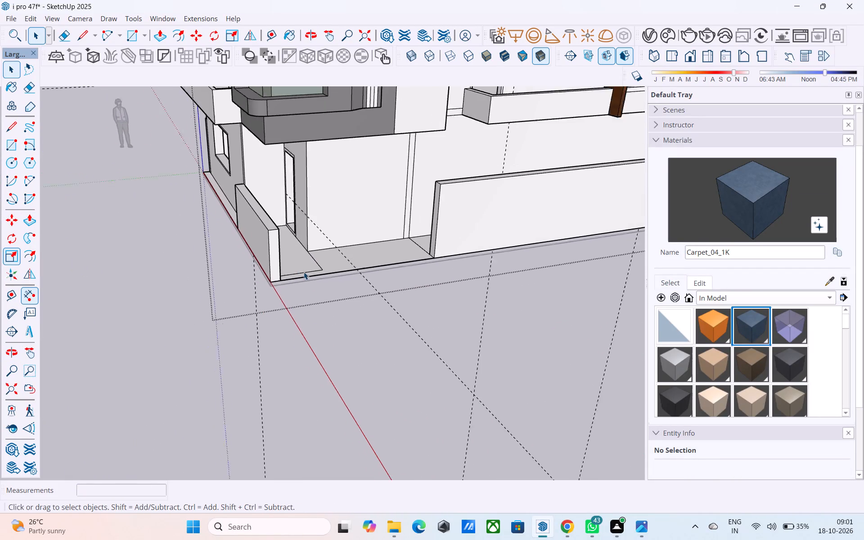
{"action": "scroll", "coordinate": [304, 272], "scroll_direction": "down", "scroll_amount": 4}
{"action": "middle_click", "coordinate": [355, 279]}
{"action": "scroll", "coordinate": [325, 297], "scroll_direction": "down", "scroll_amount": 5}
{"action": "middle_click_drag", "start_coordinate": [324, 293], "coordinate": [281, 366]}
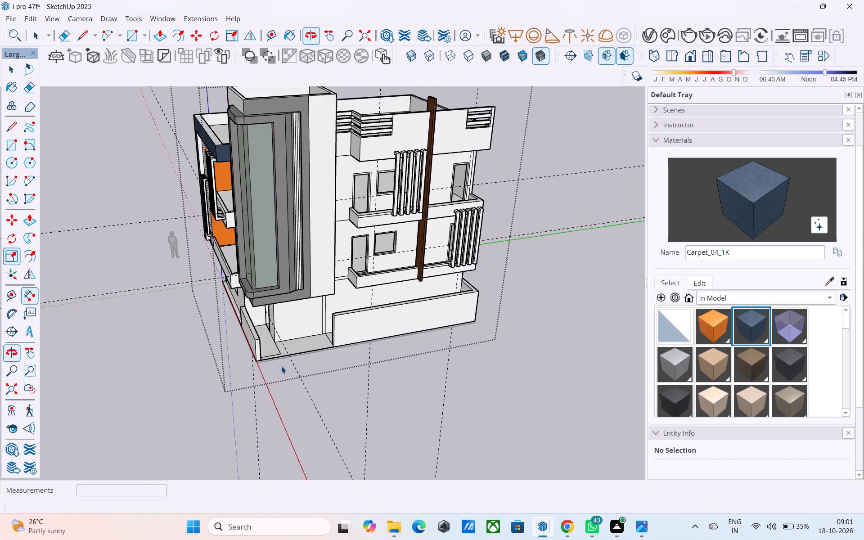
{"action": "middle_click_drag", "start_coordinate": [282, 367], "coordinate": [251, 402], "text": "shift"}
{"action": "middle_click_drag", "start_coordinate": [293, 369], "coordinate": [460, 418], "text": "shift"}
{"action": "middle_click_drag", "start_coordinate": [403, 392], "coordinate": [535, 384], "text": "shift"}
Save the model.
{"action": "key", "text": "ctrl+s"}
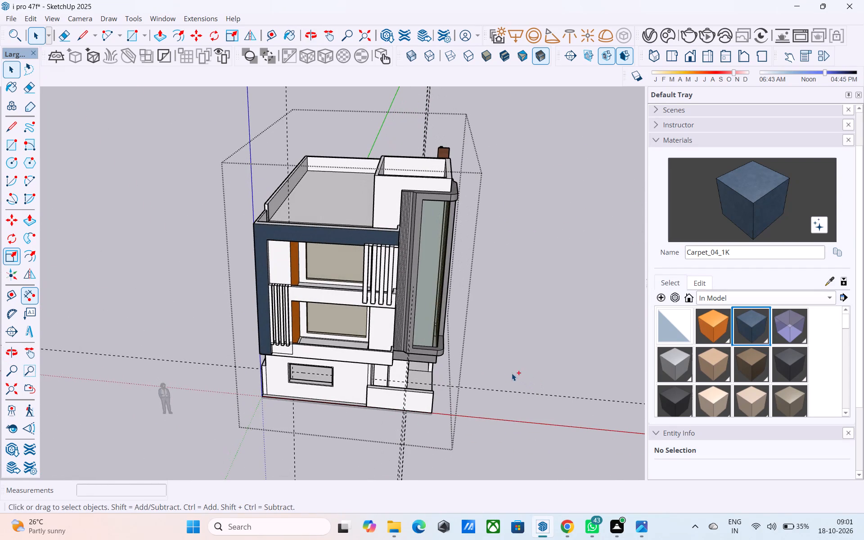
Examine the facade's blue frame, fins and roof parapet from several angles.
{"action": "middle_click_drag", "start_coordinate": [507, 373], "coordinate": [409, 371]}
{"action": "middle_click_drag", "start_coordinate": [407, 338], "coordinate": [400, 414], "text": "shift"}
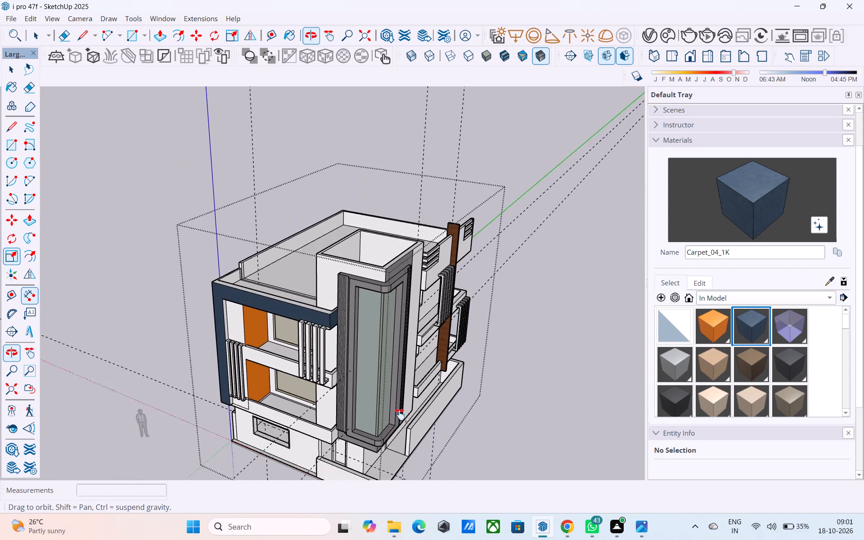
{"action": "middle_click_drag", "start_coordinate": [400, 414], "coordinate": [405, 367], "text": "shift"}
{"action": "middle_click_drag", "start_coordinate": [335, 313], "coordinate": [335, 316], "text": "shift"}
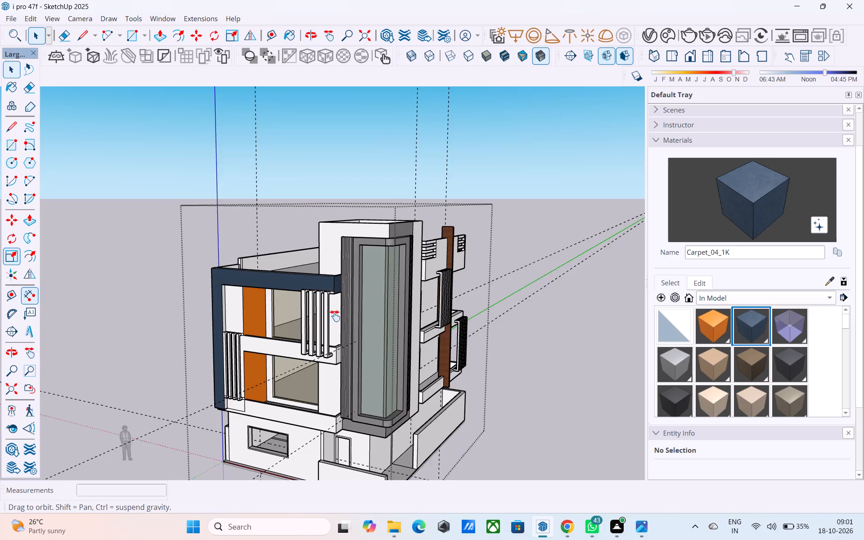
{"action": "middle_click_drag", "start_coordinate": [335, 316], "coordinate": [464, 381], "text": "shift"}
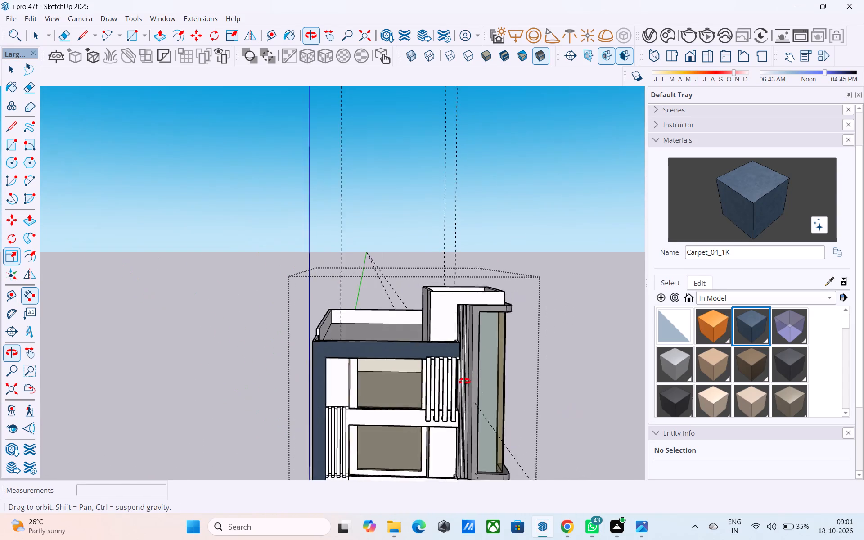
{"action": "middle_click_drag", "start_coordinate": [464, 381], "coordinate": [449, 380], "text": "shift"}
{"action": "scroll", "coordinate": [446, 376], "scroll_direction": "down", "scroll_amount": 3}
{"action": "middle_click_drag", "start_coordinate": [451, 373], "coordinate": [351, 298], "text": "shift"}
Draw two lines across the top face of the blue frame's upper beam, above the fins near the tower.
{"action": "scroll", "coordinate": [346, 293], "scroll_direction": "up", "scroll_amount": 7}
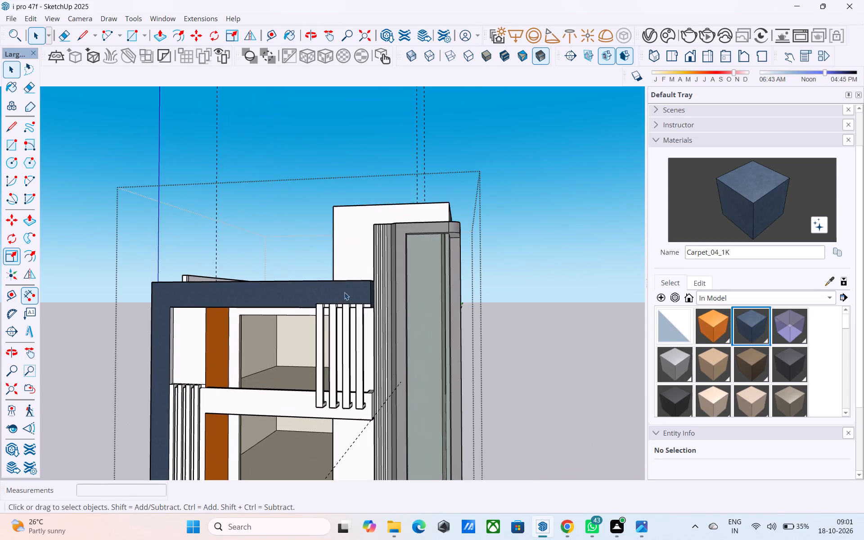
{"action": "middle_click_drag", "start_coordinate": [342, 302], "coordinate": [342, 380]}
{"action": "scroll", "coordinate": [342, 380], "scroll_direction": "up", "scroll_amount": 4}
{"action": "middle_click_drag", "start_coordinate": [342, 378], "coordinate": [347, 402]}
{"action": "scroll", "coordinate": [345, 392], "scroll_direction": "up", "scroll_amount": 8}
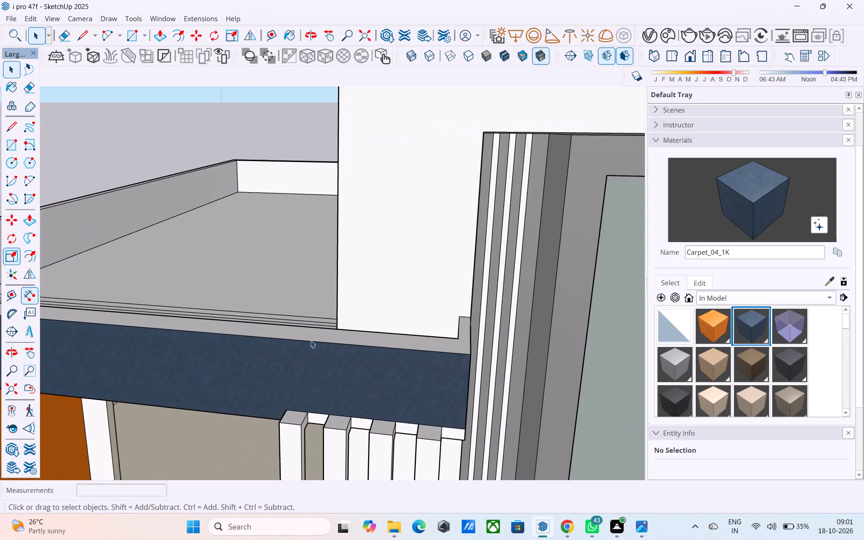
{"action": "scroll", "coordinate": [310, 340], "scroll_direction": "up", "scroll_amount": 2}
{"action": "middle_click_drag", "start_coordinate": [306, 329], "coordinate": [329, 482]}
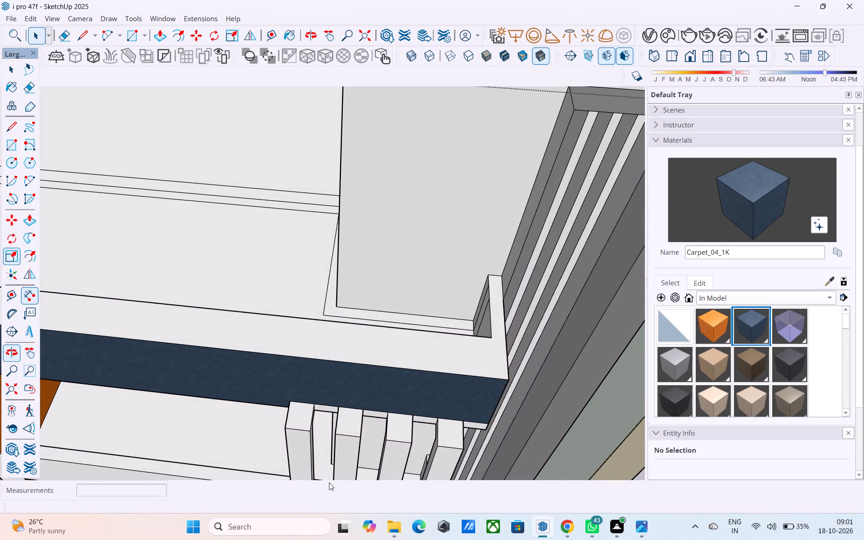
{"action": "key", "text": "l"}
{"action": "left_click", "coordinate": [266, 314]}
{"action": "left_click", "coordinate": [258, 355]}
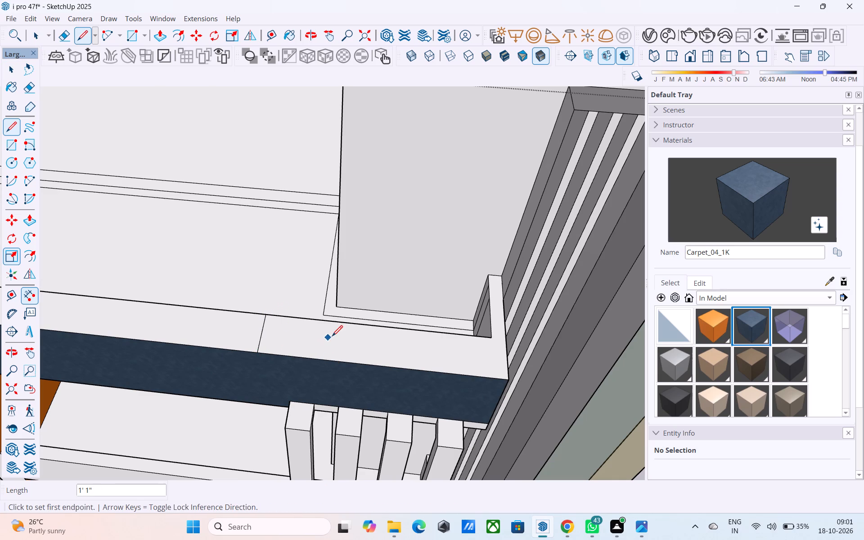
{"action": "left_click", "coordinate": [372, 328]}
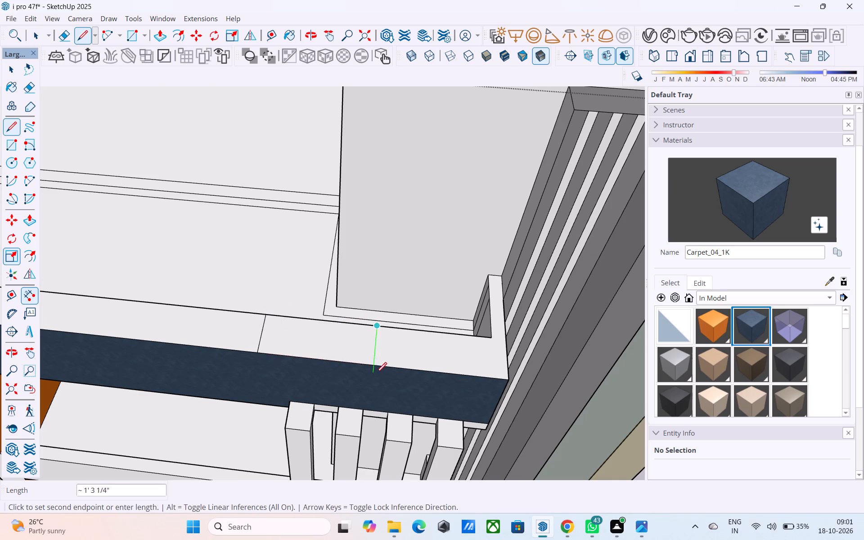
{"action": "left_click", "coordinate": [373, 369]}
Push the beam's top section between the two lines down 2' to cut a notch.
{"action": "key", "text": "space"}
{"action": "left_click", "coordinate": [359, 356]}
{"action": "key", "text": "p"}
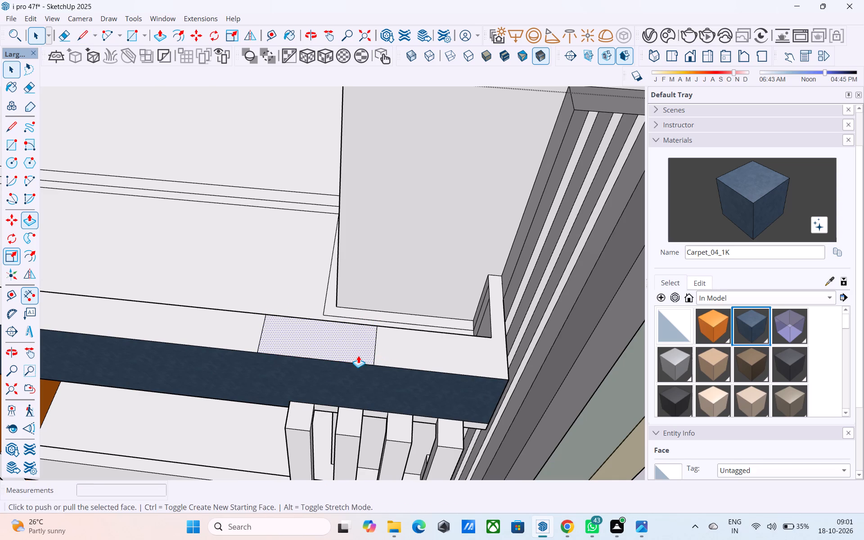
{"action": "left_click", "coordinate": [358, 355]}
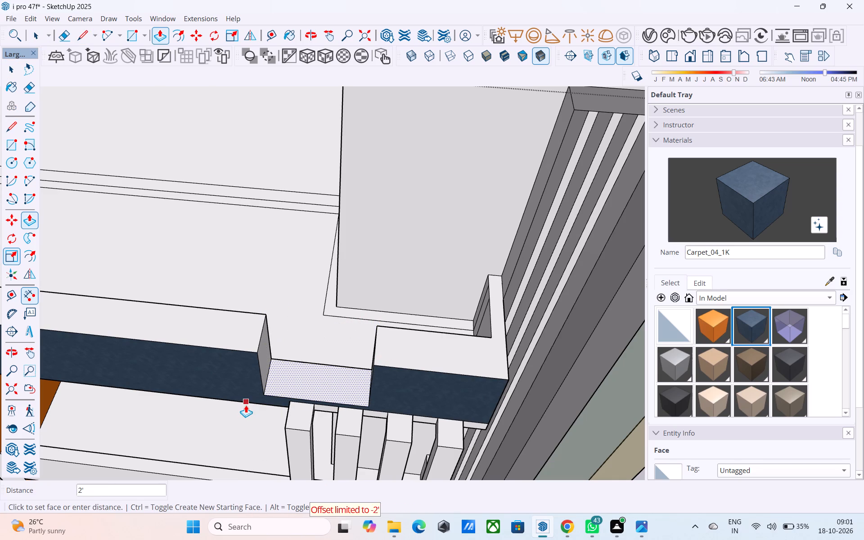
{"action": "left_click", "coordinate": [246, 407]}
Push the notch's tower-side end face back about 2' 8", flush with the side return's inner face.
{"action": "middle_click_drag", "start_coordinate": [349, 378], "coordinate": [481, 351]}
{"action": "key", "text": "space"}
{"action": "left_click", "coordinate": [360, 360]}
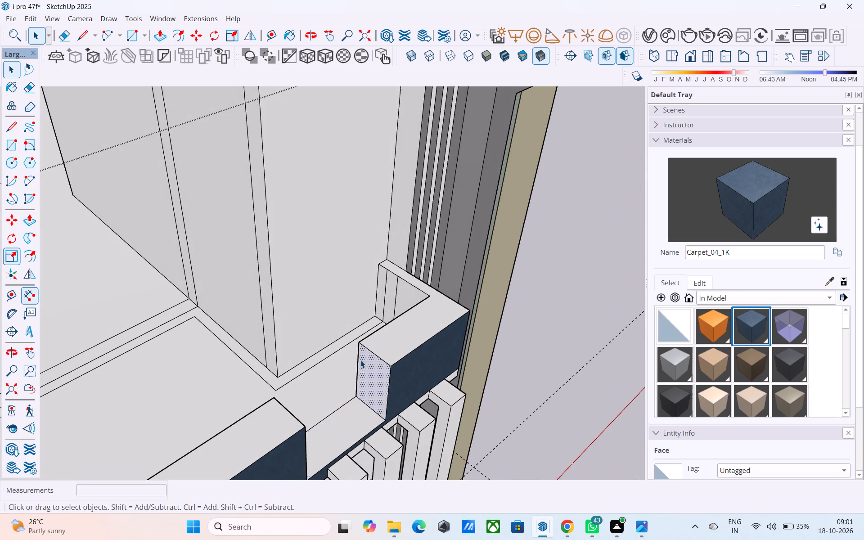
{"action": "key", "text": "p"}
{"action": "left_click", "coordinate": [364, 363]}
{"action": "left_click", "coordinate": [412, 289]}
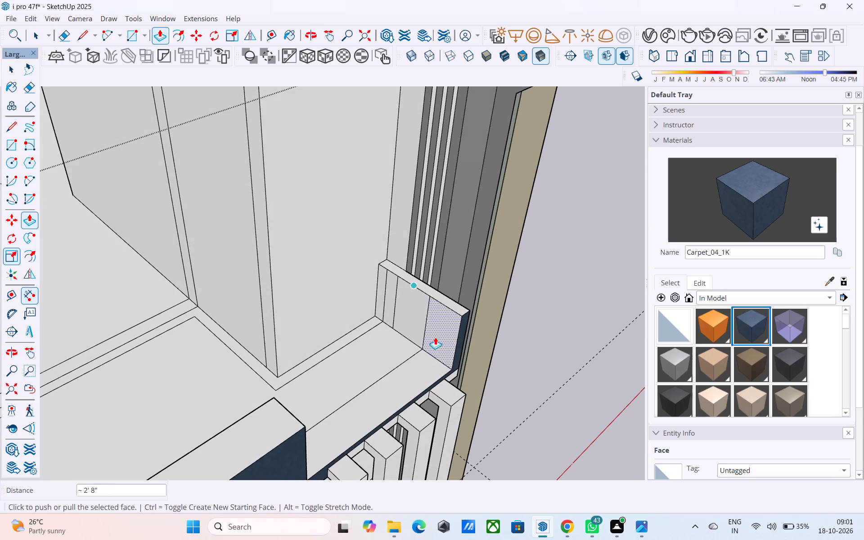
Push the notch's opposite end face about 2' 4" back along the blue beam to widen the opening.
{"action": "middle_click_drag", "start_coordinate": [420, 389], "coordinate": [265, 304]}
{"action": "scroll", "coordinate": [264, 334], "scroll_direction": "down", "scroll_amount": 2}
{"action": "middle_click_drag", "start_coordinate": [275, 357], "coordinate": [325, 320], "text": "shift"}
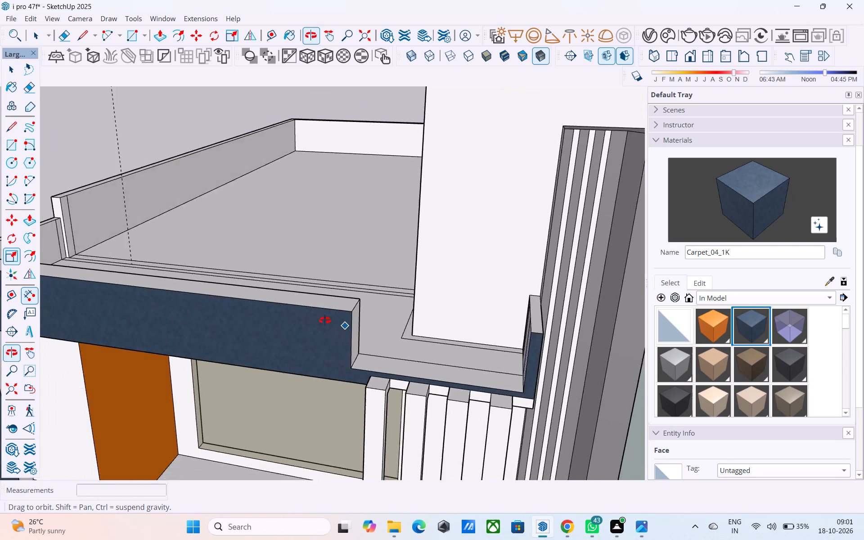
{"action": "middle_click_drag", "start_coordinate": [325, 320], "coordinate": [245, 316], "text": "shift"}
{"action": "key", "text": "space"}
{"action": "middle_click_drag", "start_coordinate": [355, 335], "coordinate": [325, 324]}
{"action": "scroll", "coordinate": [337, 336], "scroll_direction": "up", "scroll_amount": 4}
{"action": "left_click", "coordinate": [348, 344]}
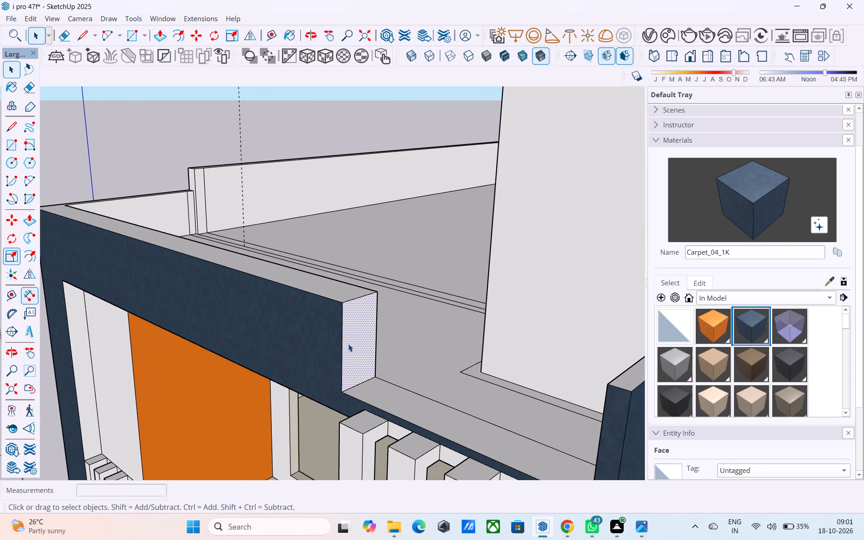
{"action": "key", "text": "p"}
{"action": "left_click", "coordinate": [348, 344]}
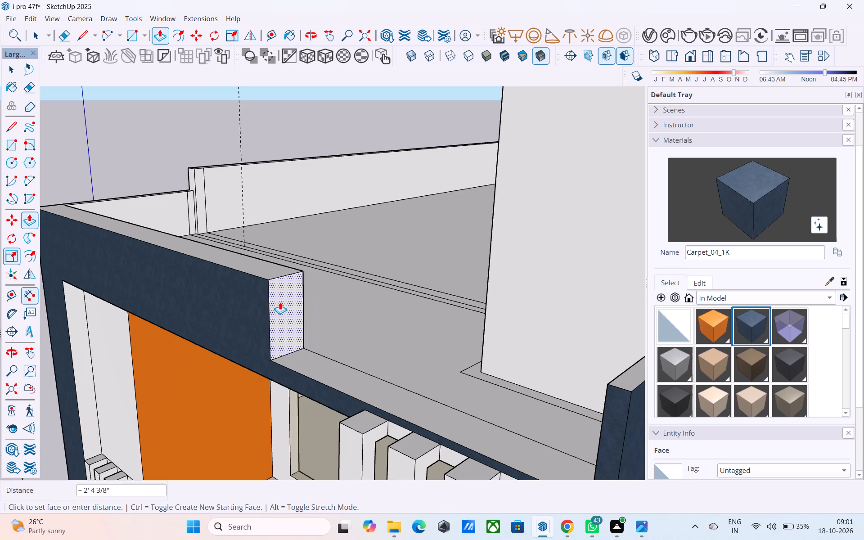
{"action": "left_click", "coordinate": [280, 302]}
Copy the notch end's vertical front edge 2' along the blue beam and extend the copy to the beam's lower edge.
{"action": "middle_click_drag", "start_coordinate": [282, 306], "coordinate": [405, 316]}
{"action": "key", "text": "space"}
{"action": "left_click", "coordinate": [279, 310]}
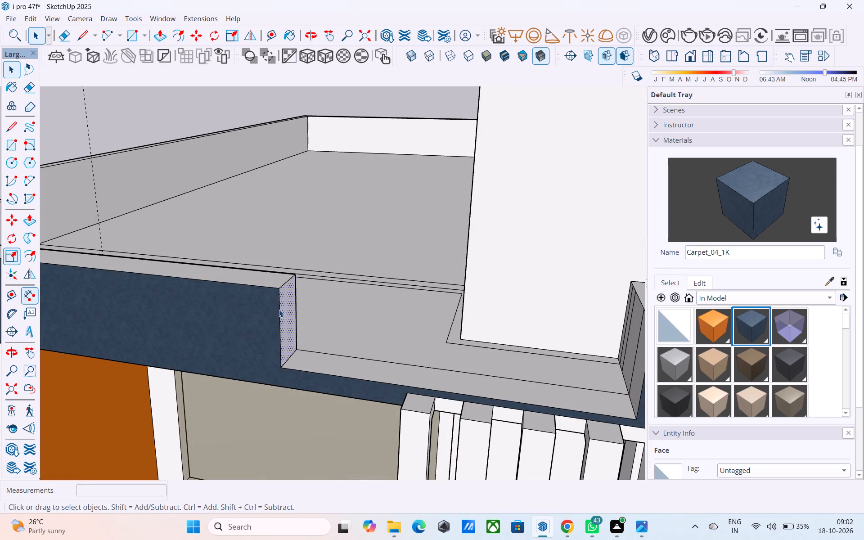
{"action": "type", "text": "L,"}
{"action": "key", "text": "m"}
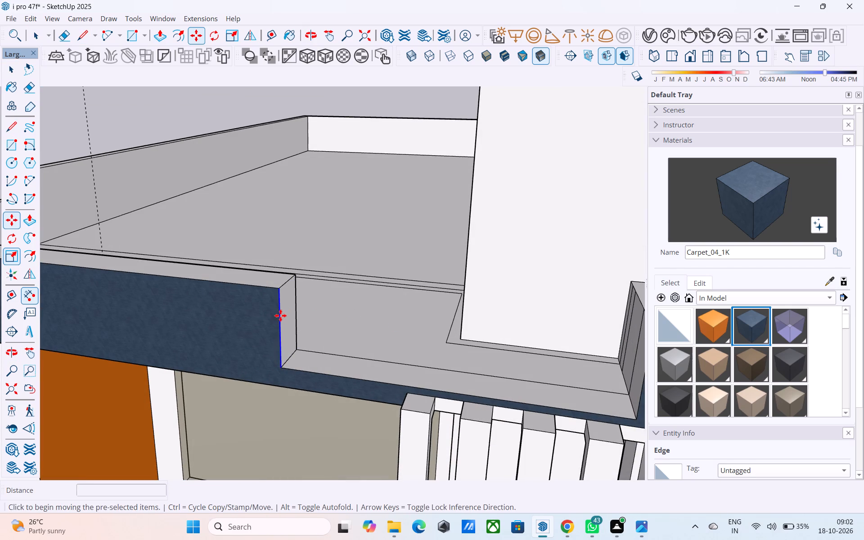
{"action": "left_click", "coordinate": [281, 291]}
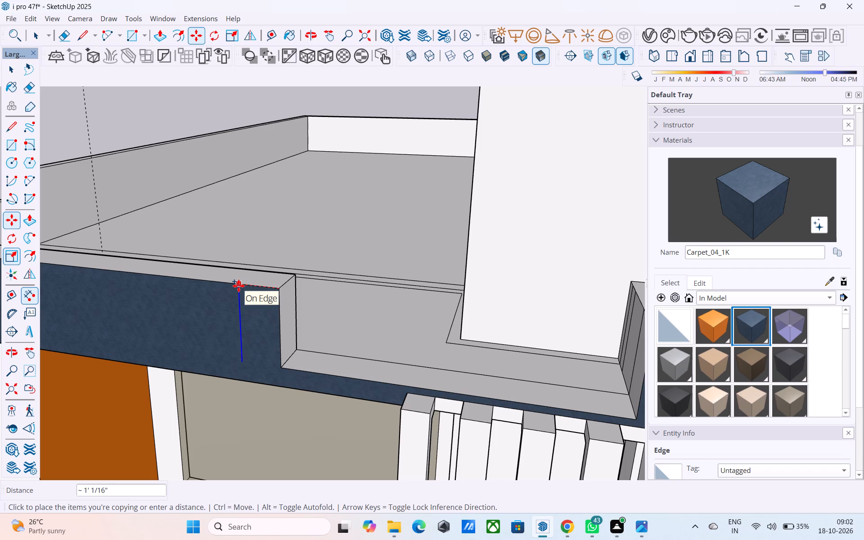
{"action": "type", "text": "2'"}
{"action": "key", "text": "Return"}
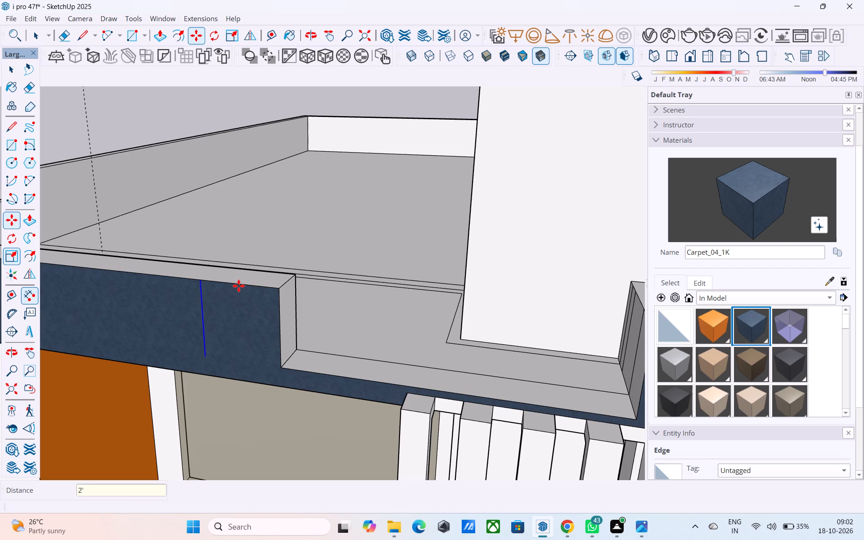
{"action": "key", "text": "l"}
{"action": "left_click", "coordinate": [207, 356]}
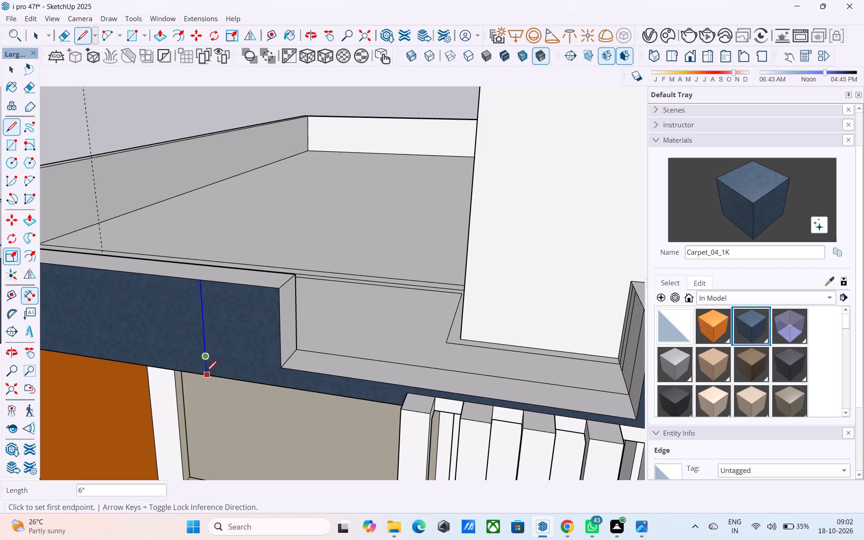
{"action": "left_click", "coordinate": [206, 373]}
{"action": "key", "text": "space"}
Draw a vertical line from the notch's lower front corner to the blue beam's bottom edge, closing off the end panel.
{"action": "middle_click_drag", "start_coordinate": [249, 360], "coordinate": [302, 398]}
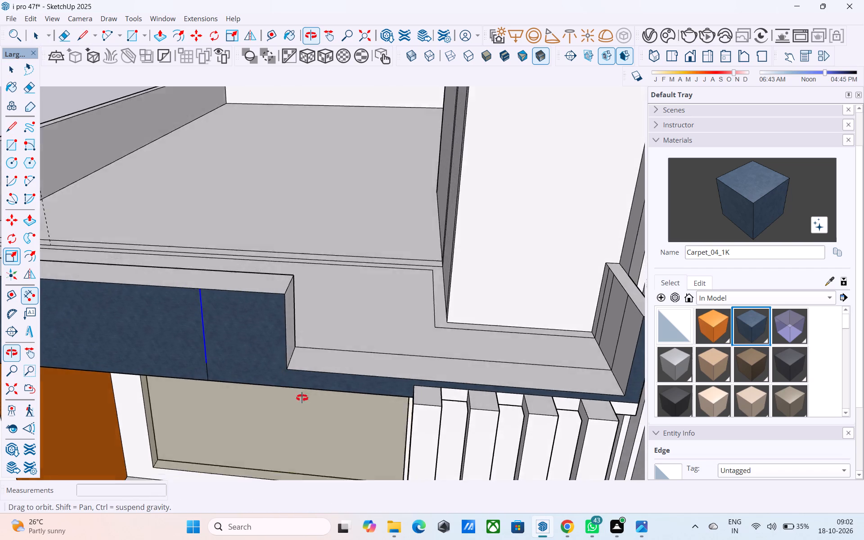
{"action": "middle_click_drag", "start_coordinate": [302, 398], "coordinate": [346, 411]}
{"action": "scroll", "coordinate": [347, 411], "scroll_direction": "down", "scroll_amount": 5}
{"action": "middle_click_drag", "start_coordinate": [318, 417], "coordinate": [182, 314]}
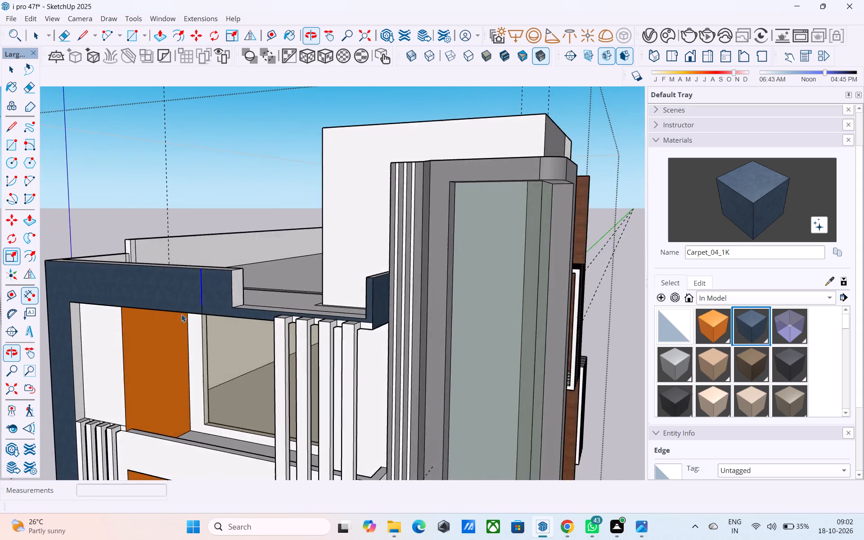
{"action": "scroll", "coordinate": [181, 315], "scroll_direction": "up", "scroll_amount": 3}
{"action": "scroll", "coordinate": [250, 282], "scroll_direction": "up", "scroll_amount": 3}
{"action": "left_click", "coordinate": [245, 273]}
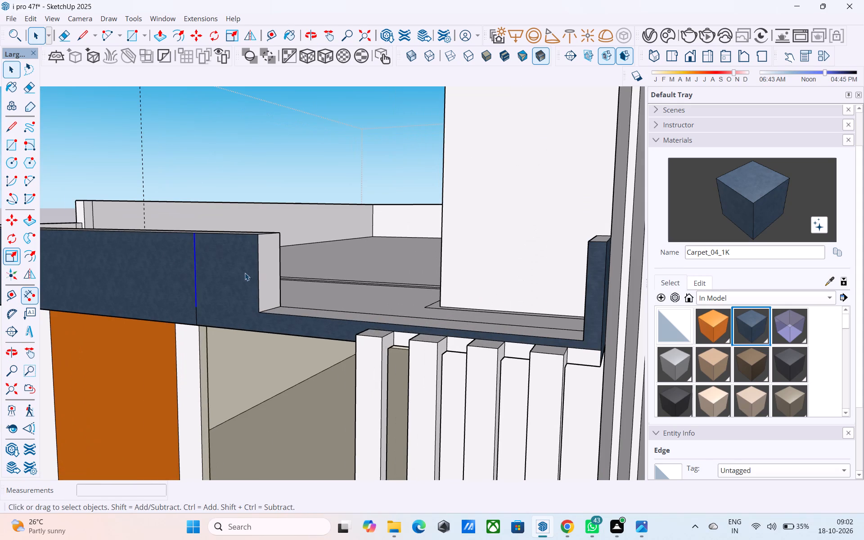
{"action": "key", "text": "l"}
{"action": "scroll", "coordinate": [254, 318], "scroll_direction": "up", "scroll_amount": 1}
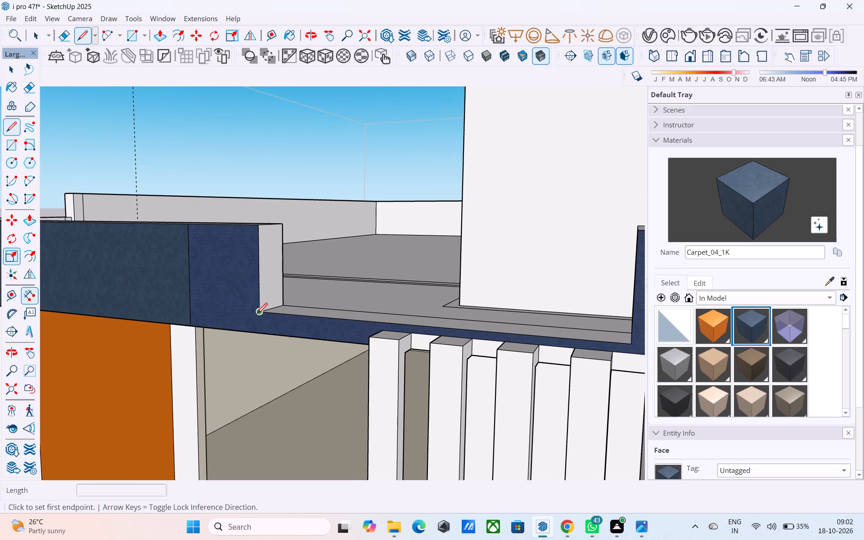
{"action": "left_click", "coordinate": [257, 314]}
{"action": "left_click", "coordinate": [258, 334]}
{"action": "key", "text": "space"}
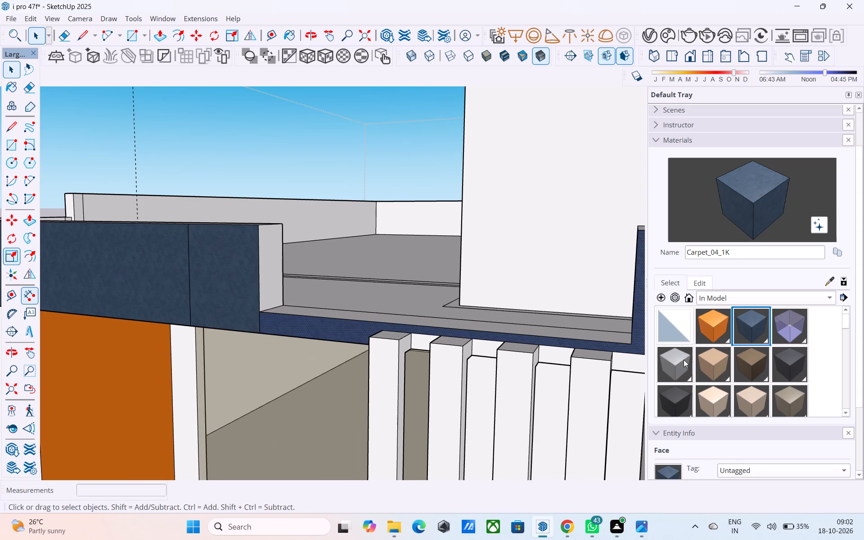
Paint the 2' wide end panel beside the notch with M04_Stone_Frost.
{"action": "left_click", "coordinate": [684, 360]}
{"action": "left_click", "coordinate": [216, 273]}
{"action": "key", "text": "space"}
Draw a 4" by 4" square near the top of the notch's end face, beside the grey panel.
{"action": "middle_click_drag", "start_coordinate": [253, 279], "coordinate": [179, 330]}
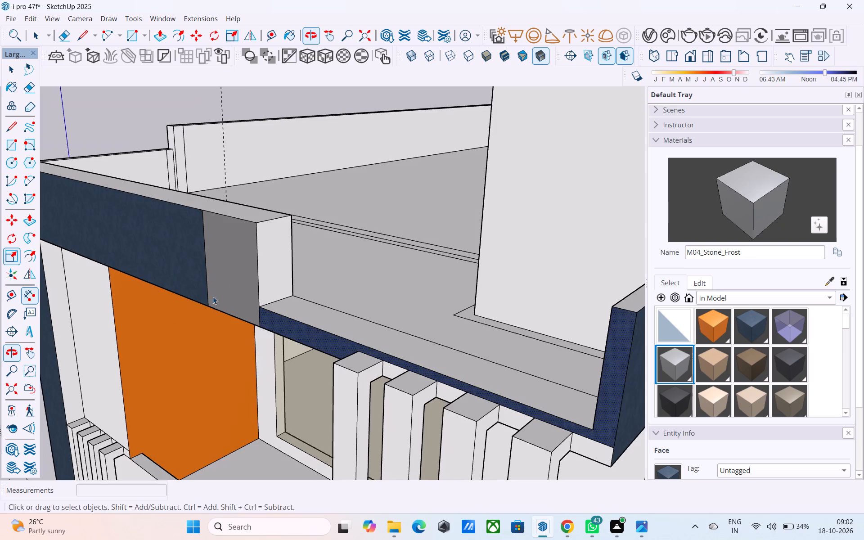
{"action": "middle_click_drag", "start_coordinate": [234, 281], "coordinate": [217, 295]}
{"action": "scroll", "coordinate": [260, 266], "scroll_direction": "up", "scroll_amount": 2}
{"action": "middle_click_drag", "start_coordinate": [279, 238], "coordinate": [262, 241]}
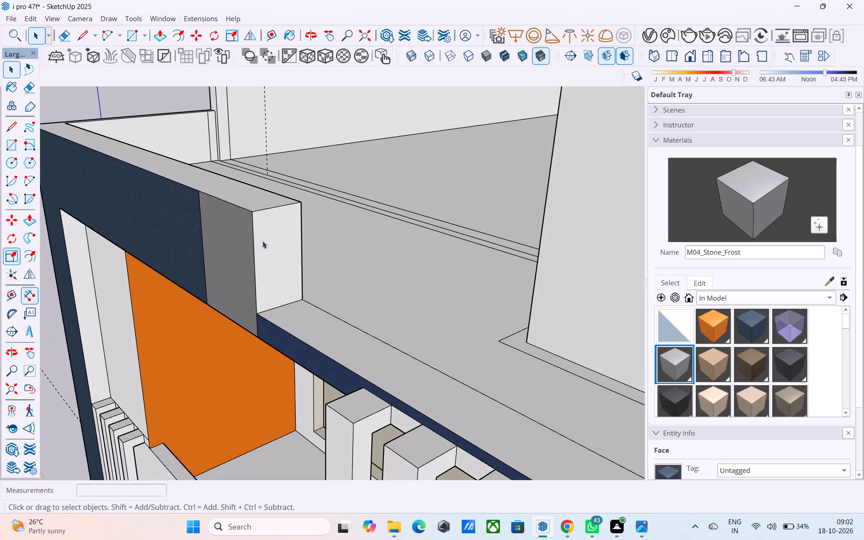
{"action": "key", "text": "r"}
{"action": "left_click", "coordinate": [270, 218]}
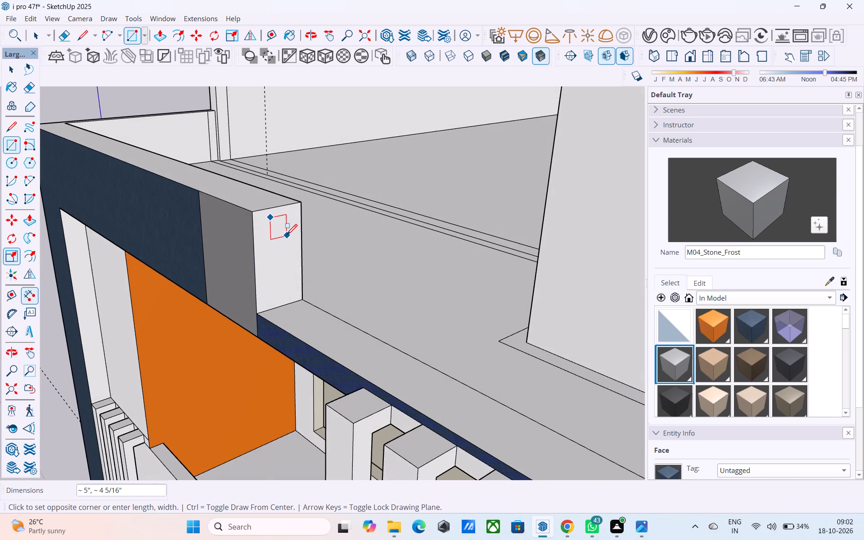
{"action": "type", "text": "4\",4\""}
{"action": "key", "text": "Return"}
{"action": "key", "text": "space"}
Copy the square three times straight down the notch's end face, the lowest copy about 1' 5" below the original.
{"action": "left_click", "coordinate": [275, 223]}
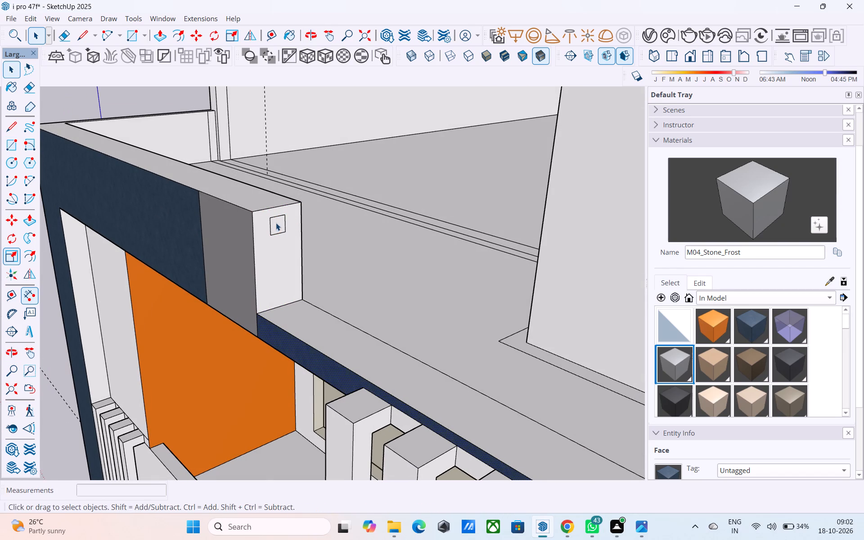
{"action": "key", "text": "m"}
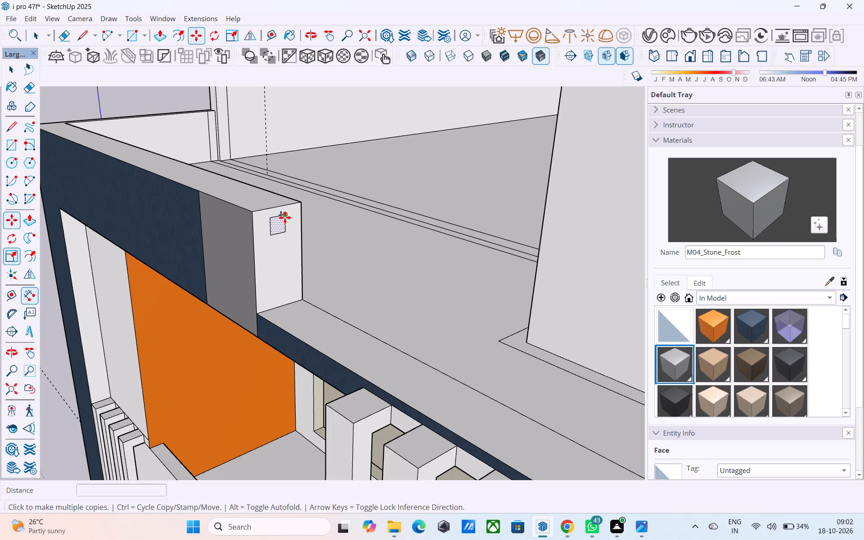
{"action": "left_click", "coordinate": [285, 216]}
{"action": "left_click", "coordinate": [291, 238]}
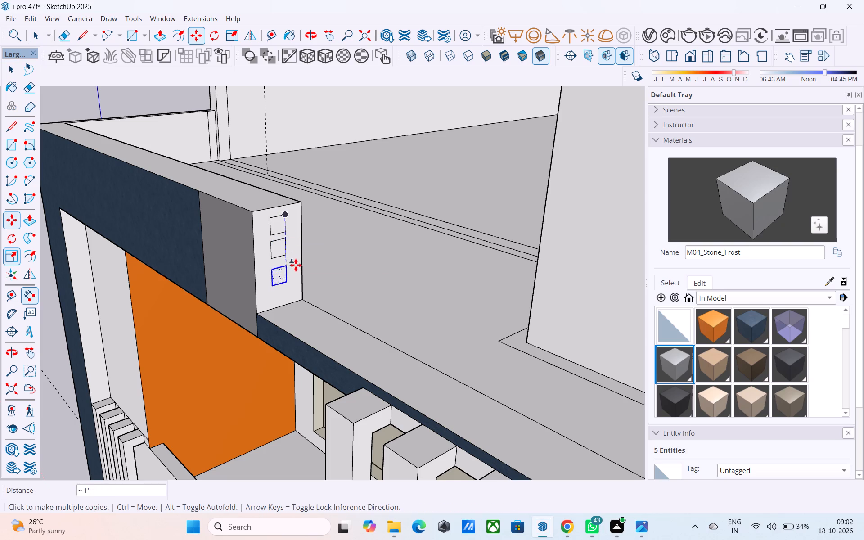
{"action": "left_click", "coordinate": [295, 262]}
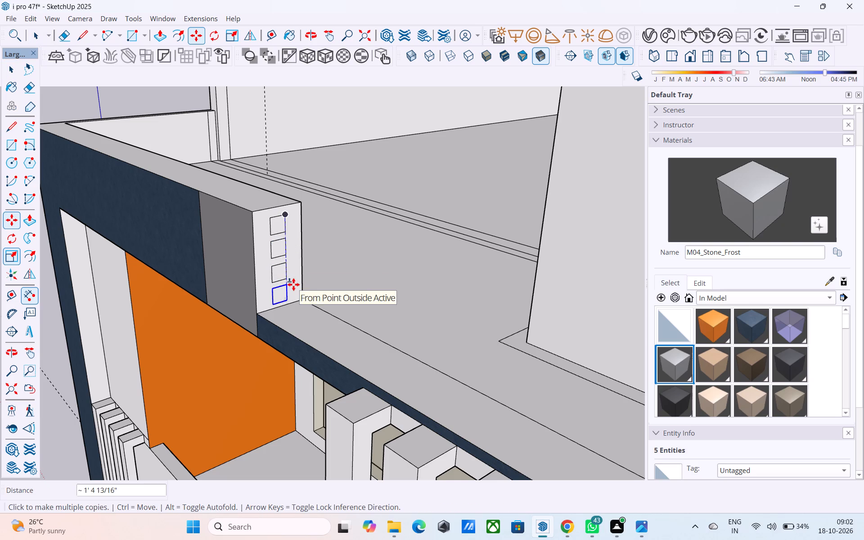
{"action": "left_click", "coordinate": [293, 284]}
{"action": "key", "text": "space"}
Extrude all four squares across the notch to its opposite end face as horizontal rails.
{"action": "left_click", "coordinate": [277, 229]}
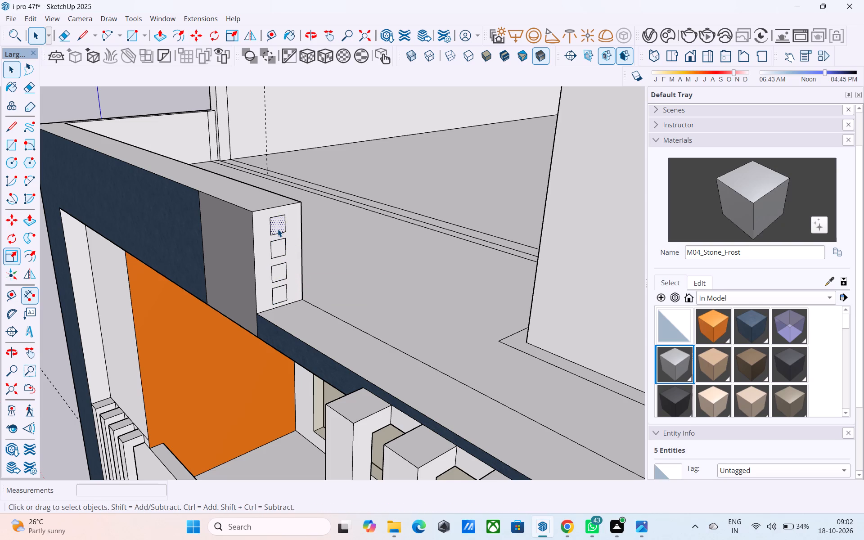
{"action": "key", "text": "p"}
{"action": "left_click", "coordinate": [278, 227]}
{"action": "scroll", "coordinate": [306, 257], "scroll_direction": "down", "scroll_amount": 2}
{"action": "middle_click_drag", "start_coordinate": [306, 257], "coordinate": [391, 284]}
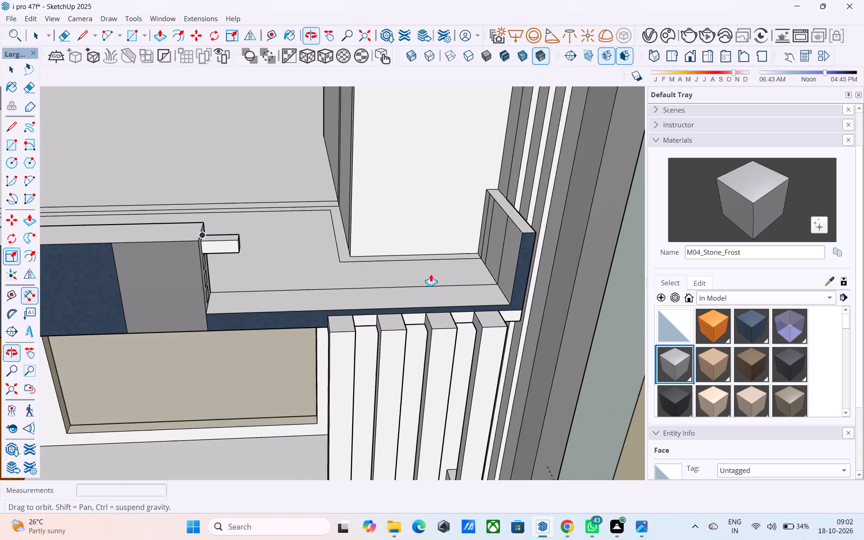
{"action": "left_click", "coordinate": [513, 225]}
{"action": "middle_click_drag", "start_coordinate": [343, 298], "coordinate": [197, 246]}
{"action": "scroll", "coordinate": [229, 251], "scroll_direction": "up", "scroll_amount": 7}
{"action": "double_click", "coordinate": [228, 236]}
{"action": "double_click", "coordinate": [231, 260]}
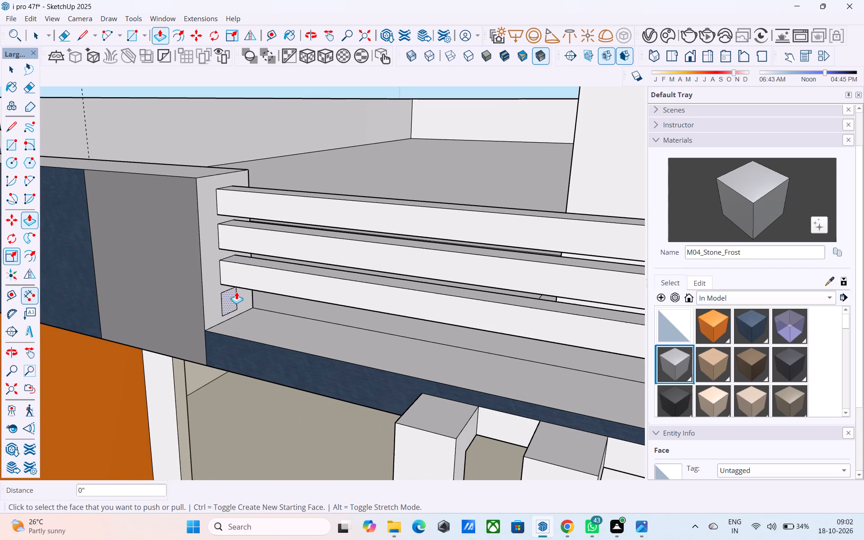
{"action": "double_click", "coordinate": [236, 292]}
{"action": "scroll", "coordinate": [225, 284], "scroll_direction": "down", "scroll_amount": 2}
{"action": "scroll", "coordinate": [225, 284], "scroll_direction": "up", "scroll_amount": 1}
{"action": "scroll", "coordinate": [225, 284], "scroll_direction": "down", "scroll_amount": 14}
{"action": "middle_click_drag", "start_coordinate": [223, 330], "coordinate": [291, 332]}
{"action": "scroll", "coordinate": [178, 297], "scroll_direction": "down", "scroll_amount": 10}
{"action": "middle_click_drag", "start_coordinate": [306, 353], "coordinate": [319, 315]}
{"action": "key", "text": "space"}
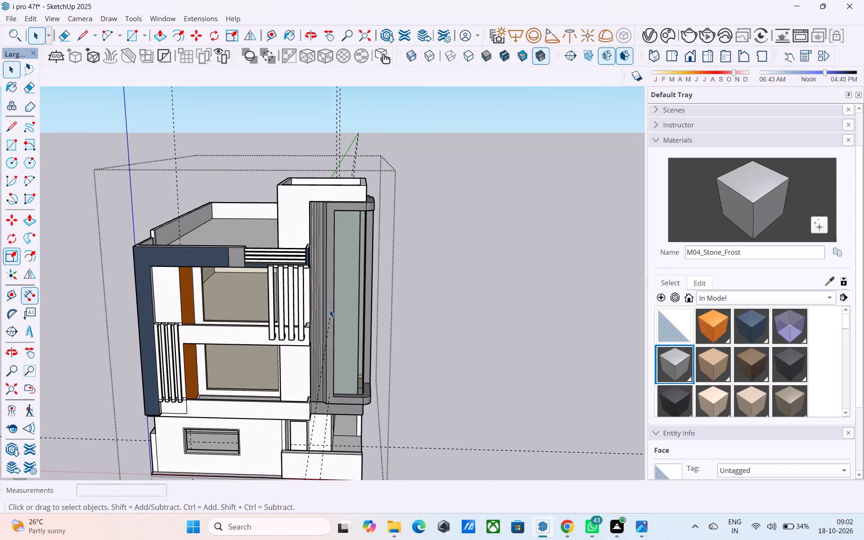
Switch the materials library to the Solid Colors collection.
{"action": "middle_click_drag", "start_coordinate": [334, 309], "coordinate": [343, 321]}
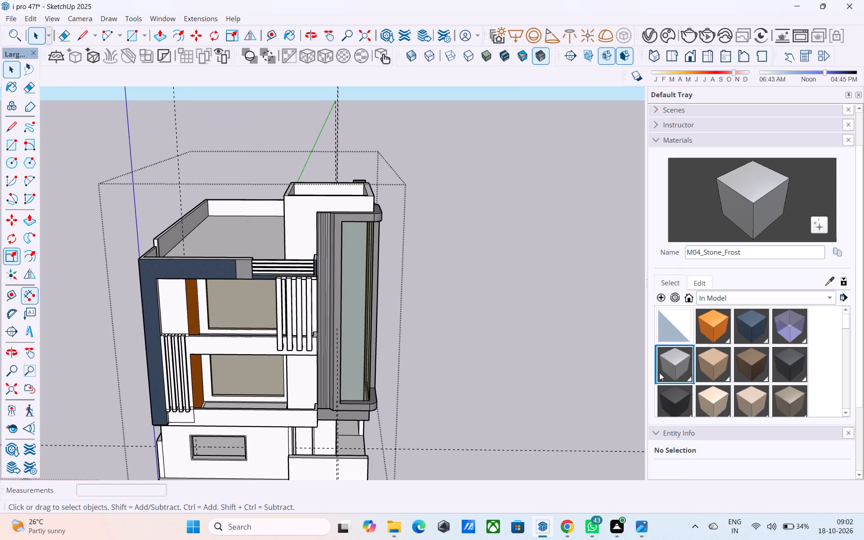
{"action": "scroll", "coordinate": [734, 363], "scroll_direction": "down", "scroll_amount": 7}
{"action": "scroll", "coordinate": [734, 363], "scroll_direction": "up", "scroll_amount": 7}
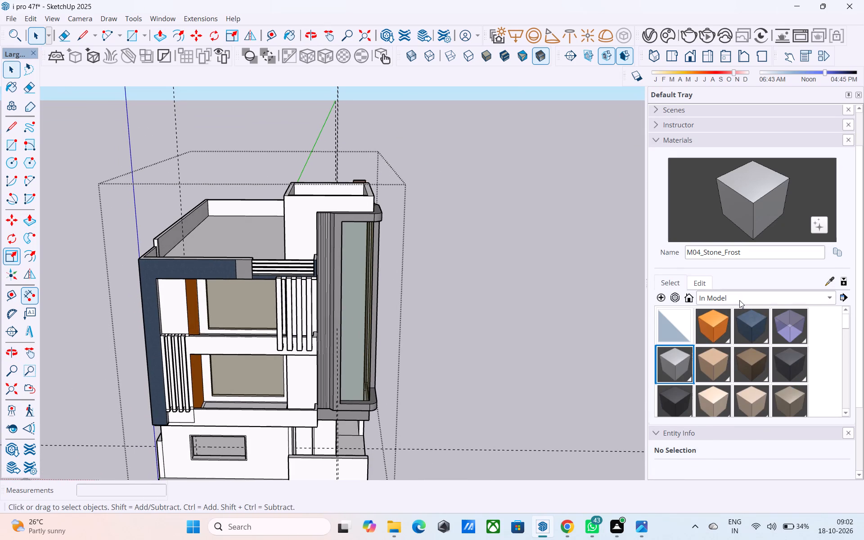
{"action": "left_click", "coordinate": [739, 300]}
{"action": "left_click", "coordinate": [760, 415]}
{"action": "middle_click_drag", "start_coordinate": [756, 418], "coordinate": [730, 397]}
Save the model.
{"action": "key", "text": "ctrl+s"}
Paint the front and top faces of the four rails in the notch with C03_Honey_Glow.
{"action": "scroll", "coordinate": [736, 371], "scroll_direction": "down", "scroll_amount": 2}
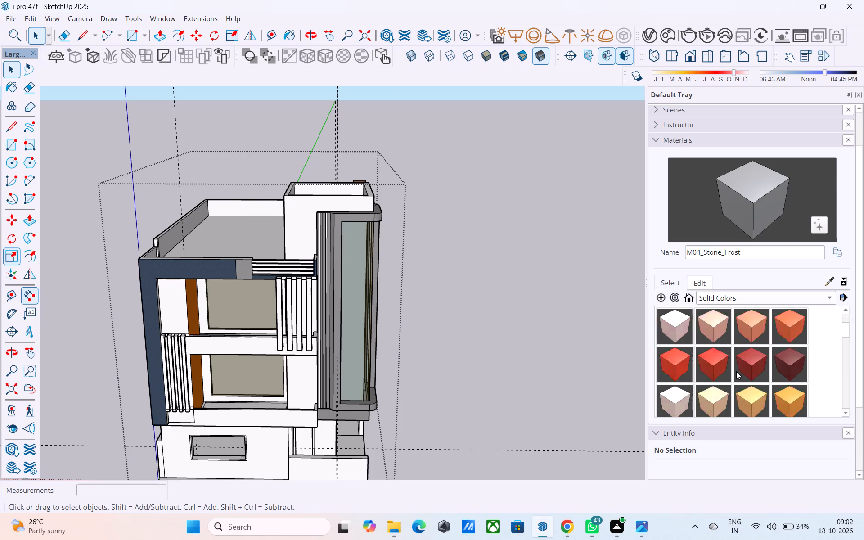
{"action": "scroll", "coordinate": [736, 371], "scroll_direction": "down", "scroll_amount": 2}
{"action": "left_click", "coordinate": [755, 359]}
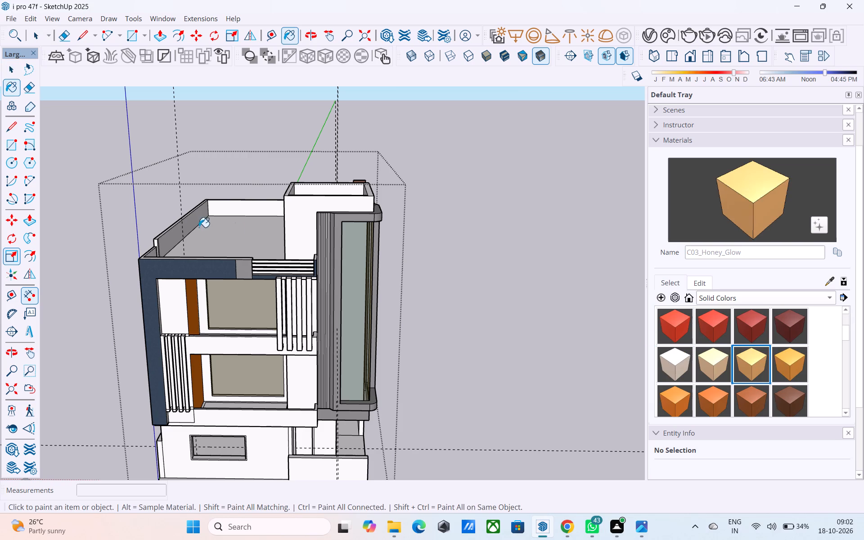
{"action": "scroll", "coordinate": [252, 259], "scroll_direction": "up", "scroll_amount": 15}
{"action": "left_click", "coordinate": [275, 256]}
{"action": "scroll", "coordinate": [274, 256], "scroll_direction": "up", "scroll_amount": 4}
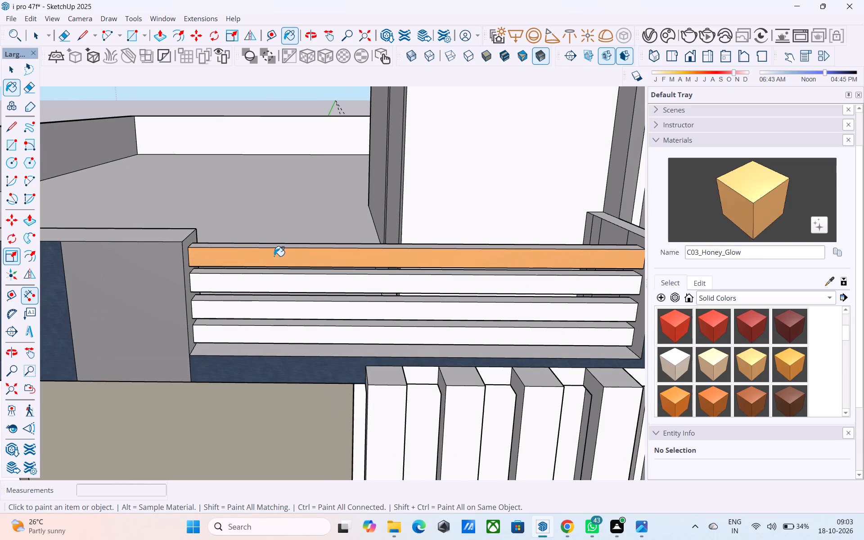
{"action": "left_click", "coordinate": [267, 273]}
{"action": "left_click", "coordinate": [270, 280]}
{"action": "left_click", "coordinate": [268, 271]}
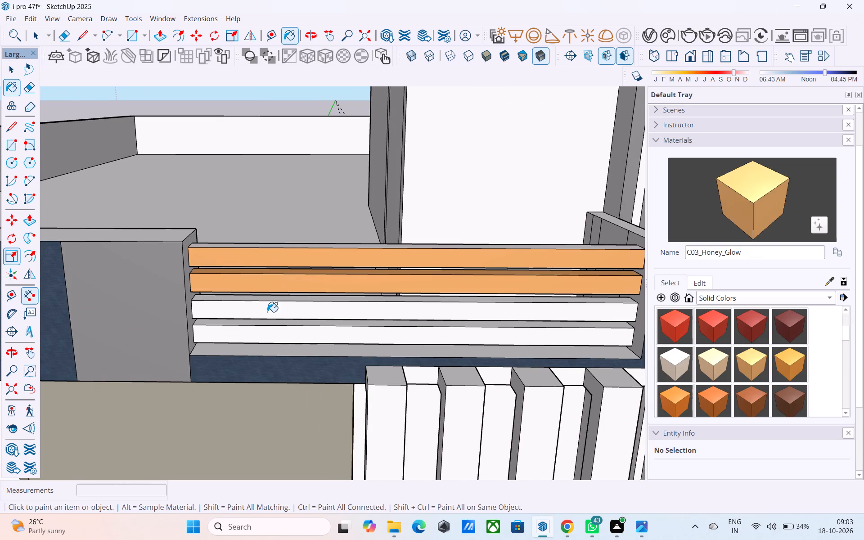
{"action": "left_click", "coordinate": [267, 312]}
{"action": "left_click", "coordinate": [268, 298]}
{"action": "left_click", "coordinate": [267, 332]}
{"action": "left_click", "coordinate": [264, 324]}
{"action": "middle_click_drag", "start_coordinate": [265, 323], "coordinate": [259, 340]}
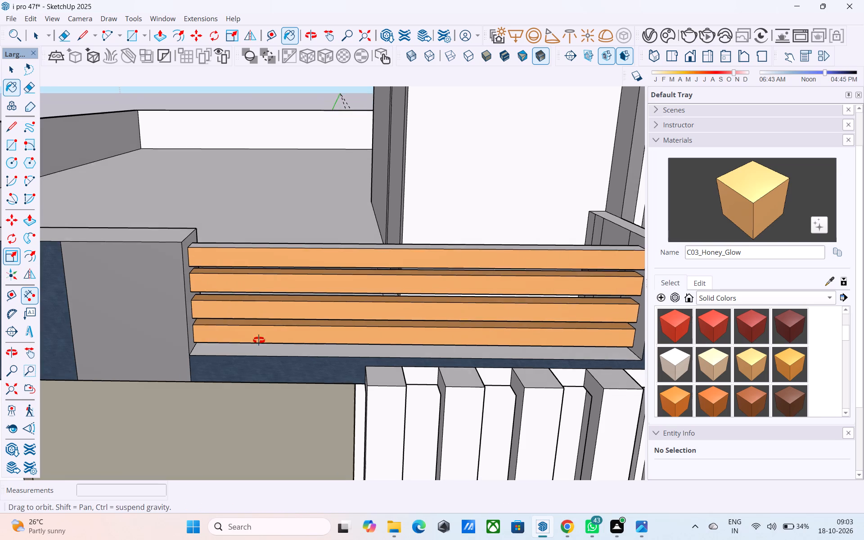
{"action": "middle_click_drag", "start_coordinate": [259, 340], "coordinate": [191, 441]}
{"action": "left_click", "coordinate": [262, 252]}
Paint the rear faces of the four notch rails with C03_Honey_Glow.
{"action": "scroll", "coordinate": [139, 292], "scroll_direction": "down", "scroll_amount": 5}
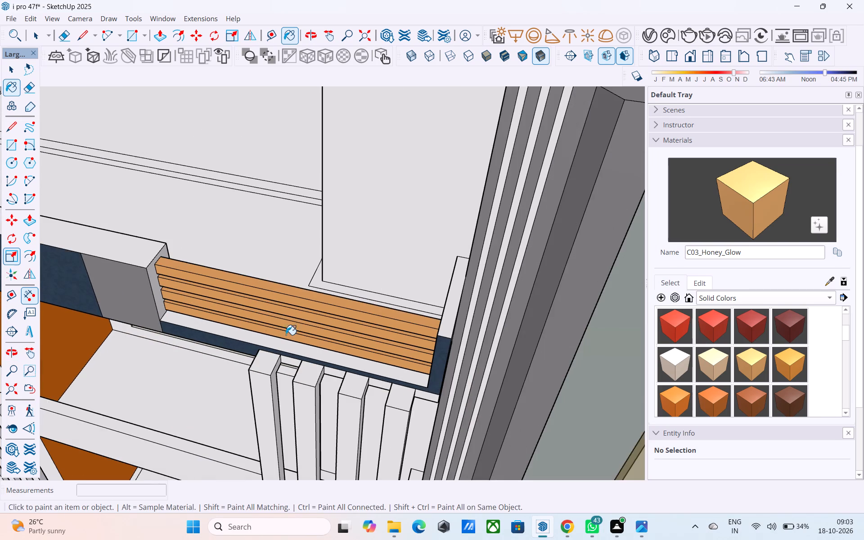
{"action": "middle_click_drag", "start_coordinate": [265, 344], "coordinate": [651, 355]}
{"action": "middle_click_drag", "start_coordinate": [370, 352], "coordinate": [567, 303]}
{"action": "scroll", "coordinate": [430, 337], "scroll_direction": "up", "scroll_amount": 6}
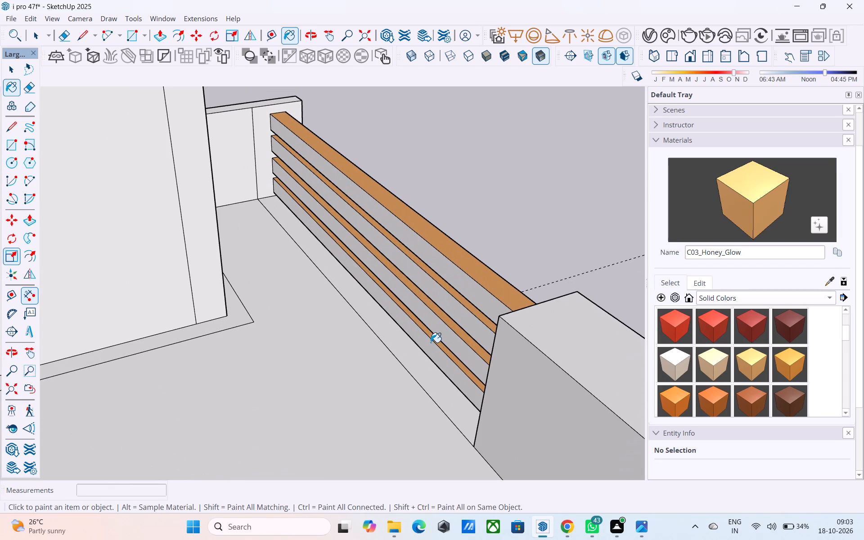
{"action": "left_click", "coordinate": [431, 342]}
{"action": "left_click", "coordinate": [431, 331]}
{"action": "left_click", "coordinate": [439, 303]}
{"action": "left_click", "coordinate": [435, 318]}
{"action": "left_click", "coordinate": [449, 274]}
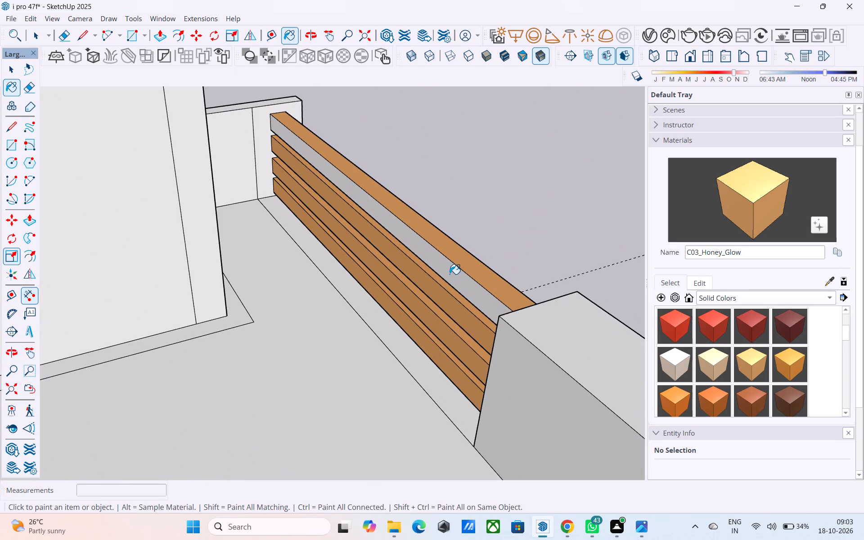
Paint the front faces of the three projecting rails at the roof parapet corner near the tower with C03_Honey_Glow.
{"action": "middle_click_drag", "start_coordinate": [312, 307], "coordinate": [162, 314]}
{"action": "scroll", "coordinate": [310, 311], "scroll_direction": "down", "scroll_amount": 2}
{"action": "middle_click_drag", "start_coordinate": [353, 324], "coordinate": [83, 328]}
{"action": "middle_click_drag", "start_coordinate": [303, 314], "coordinate": [132, 305]}
{"action": "scroll", "coordinate": [114, 296], "scroll_direction": "down", "scroll_amount": 6}
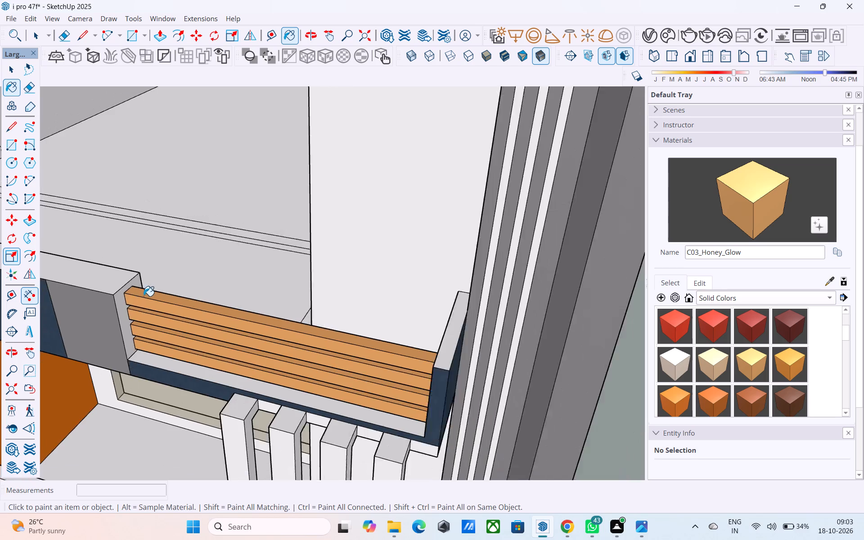
{"action": "scroll", "coordinate": [144, 296], "scroll_direction": "down", "scroll_amount": 20}
{"action": "scroll", "coordinate": [144, 296], "scroll_direction": "down", "scroll_amount": 5}
{"action": "middle_click_drag", "start_coordinate": [281, 297], "coordinate": [72, 304]}
{"action": "scroll", "coordinate": [218, 253], "scroll_direction": "up", "scroll_amount": 2}
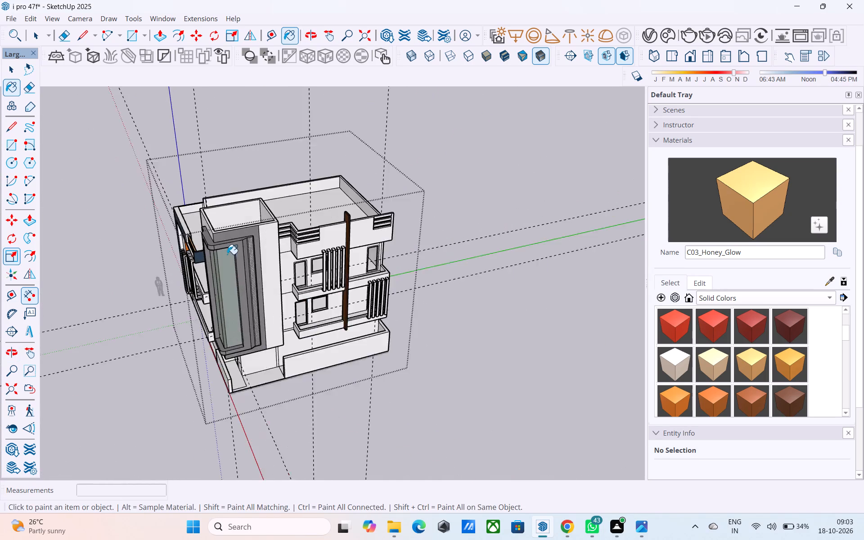
{"action": "scroll", "coordinate": [227, 254], "scroll_direction": "up", "scroll_amount": 20}
{"action": "left_click", "coordinate": [289, 207]}
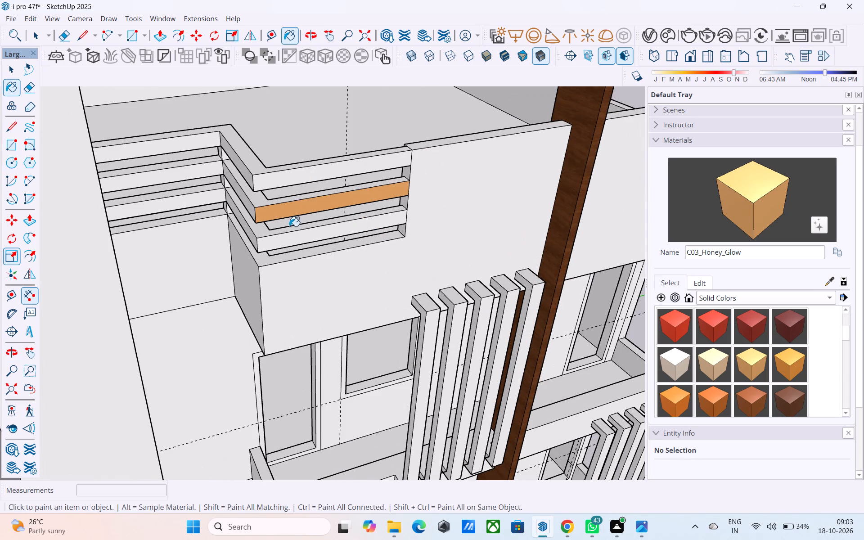
{"action": "left_click", "coordinate": [287, 236]}
{"action": "left_click", "coordinate": [261, 176]}
Paint the side return faces and top faces of the same three corner parapet rails with C03_Honey_Glow.
{"action": "scroll", "coordinate": [236, 200], "scroll_direction": "up", "scroll_amount": 5}
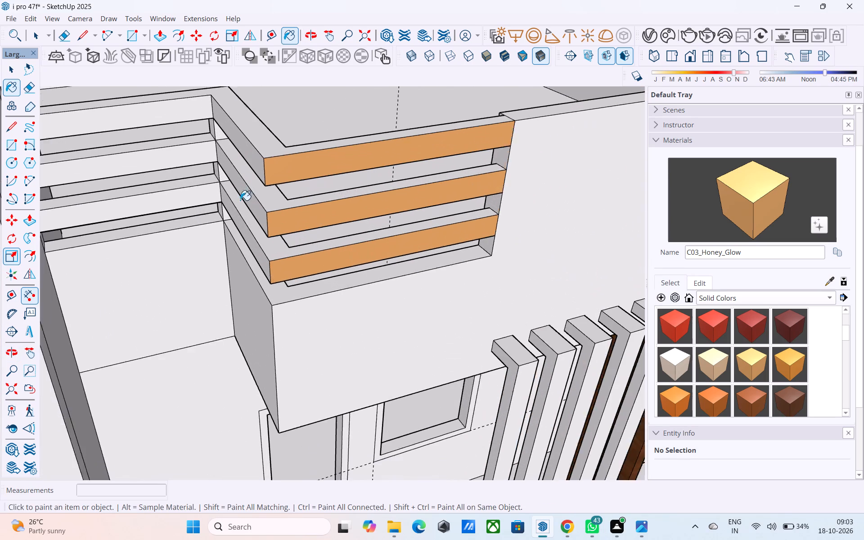
{"action": "left_click", "coordinate": [254, 208]}
{"action": "left_click", "coordinate": [257, 250]}
{"action": "left_click", "coordinate": [263, 247]}
{"action": "left_click", "coordinate": [275, 205]}
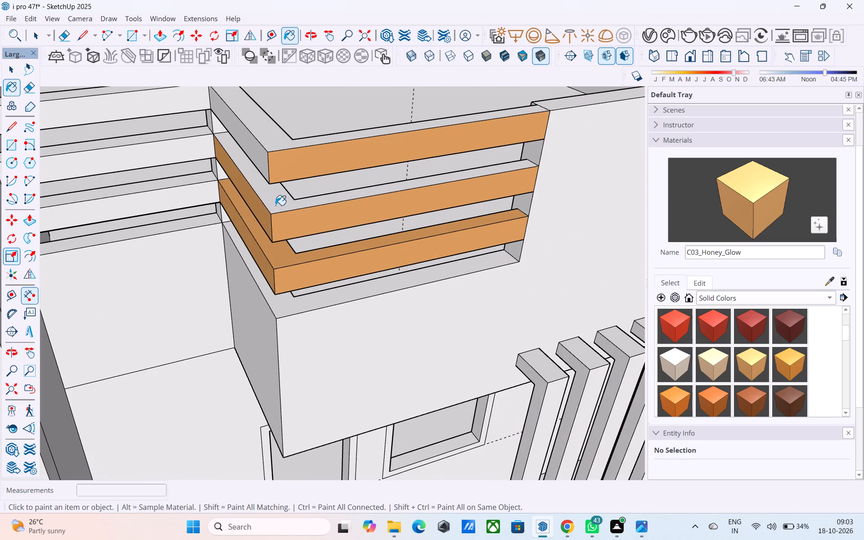
{"action": "left_click", "coordinate": [271, 142]}
{"action": "left_click", "coordinate": [260, 148]}
Paint the front and top faces of the three recessed parapet rails running back toward the tower with C03_Honey_Glow.
{"action": "left_click", "coordinate": [198, 98]}
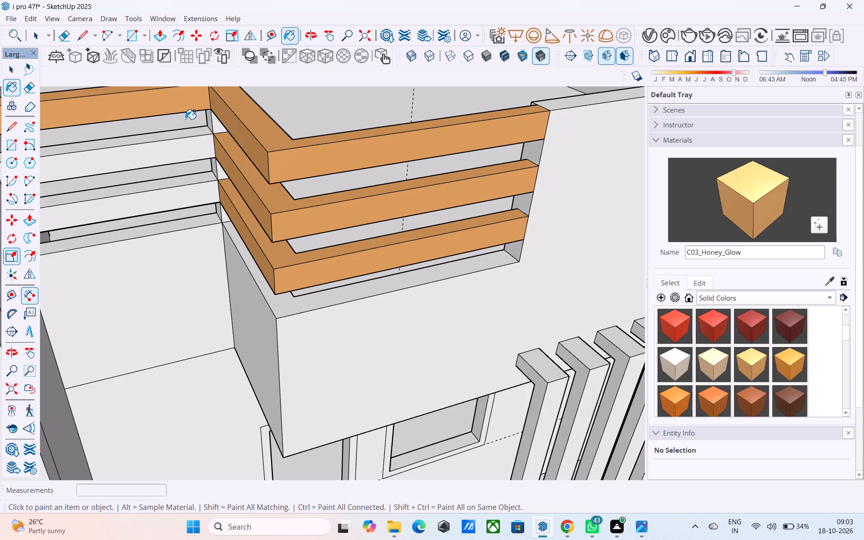
{"action": "left_click", "coordinate": [188, 129]}
{"action": "left_click", "coordinate": [189, 142]}
{"action": "left_click", "coordinate": [198, 195]}
{"action": "left_click", "coordinate": [192, 174]}
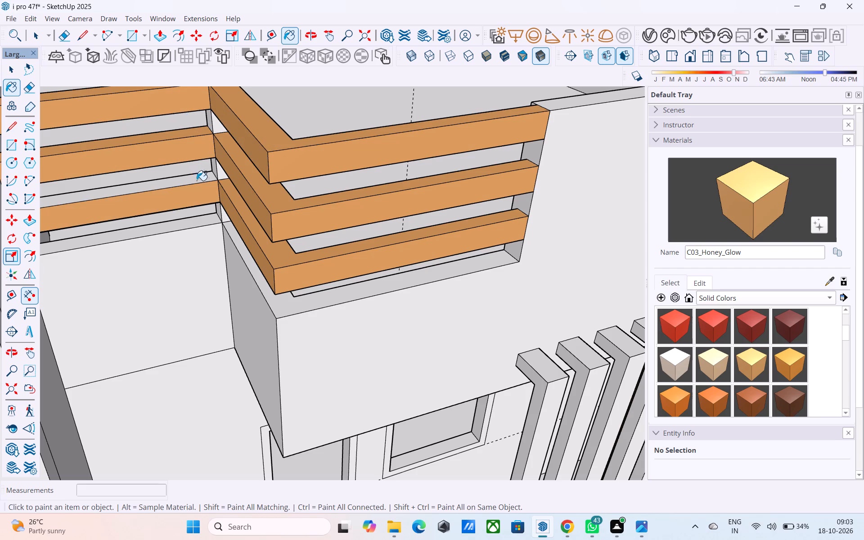
{"action": "left_click", "coordinate": [199, 177]}
Paint the rear faces of the three projecting corner parapet rails with C03_Honey_Glow from the roof side.
{"action": "scroll", "coordinate": [210, 192], "scroll_direction": "down", "scroll_amount": 8}
{"action": "middle_click_drag", "start_coordinate": [233, 219], "coordinate": [85, 256]}
{"action": "middle_click_drag", "start_coordinate": [306, 226], "coordinate": [0, 238]}
{"action": "middle_click_drag", "start_coordinate": [336, 241], "coordinate": [42, 231]}
{"action": "scroll", "coordinate": [339, 224], "scroll_direction": "up", "scroll_amount": 3}
{"action": "left_click", "coordinate": [306, 192]}
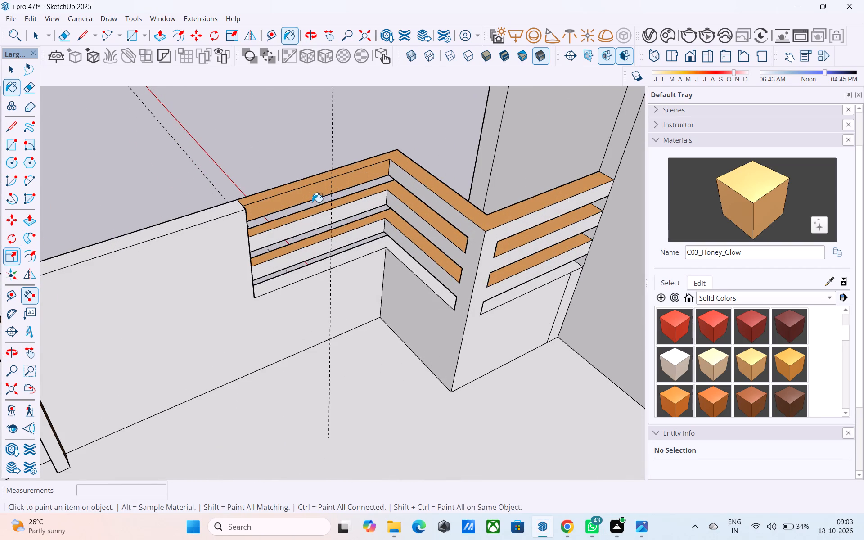
{"action": "left_click", "coordinate": [316, 216]}
{"action": "left_click", "coordinate": [328, 241]}
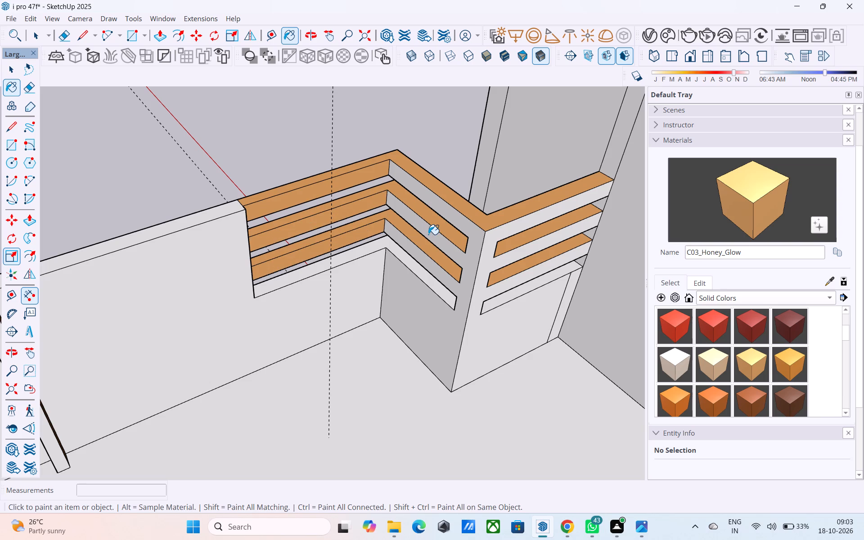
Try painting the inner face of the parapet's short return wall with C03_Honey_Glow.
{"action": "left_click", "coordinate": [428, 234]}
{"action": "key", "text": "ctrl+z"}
Paint the front and top faces of the three rails at the parapet's far end, beyond the wooden fin, with C03_Honey_Glow.
{"action": "scroll", "coordinate": [516, 229], "scroll_direction": "down", "scroll_amount": 5}
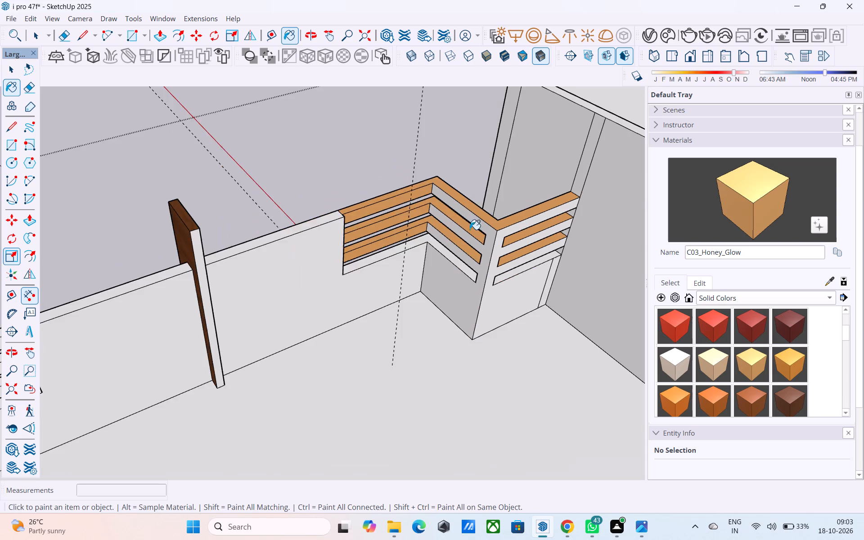
{"action": "scroll", "coordinate": [470, 229], "scroll_direction": "down", "scroll_amount": 3}
{"action": "middle_click_drag", "start_coordinate": [435, 252], "coordinate": [617, 231]}
{"action": "scroll", "coordinate": [463, 247], "scroll_direction": "down", "scroll_amount": 8}
{"action": "middle_click_drag", "start_coordinate": [446, 247], "coordinate": [475, 237]}
{"action": "scroll", "coordinate": [392, 239], "scroll_direction": "down", "scroll_amount": 2}
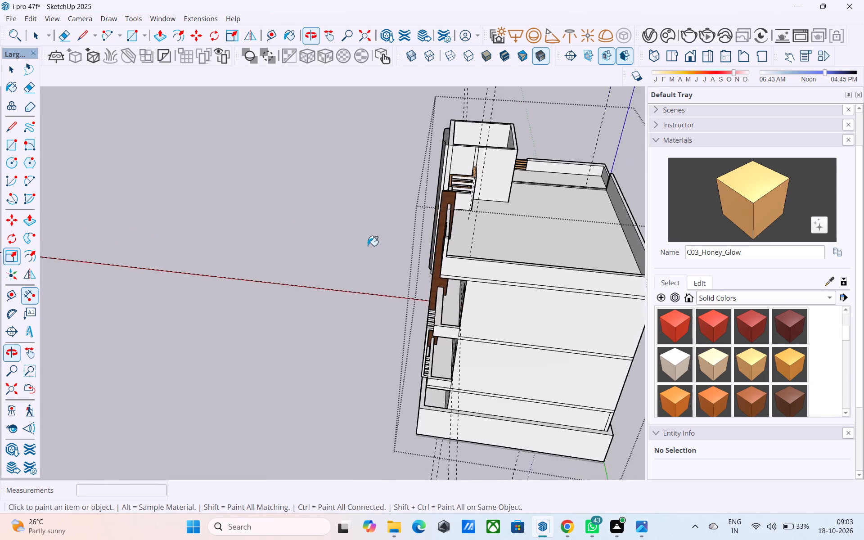
{"action": "scroll", "coordinate": [368, 246], "scroll_direction": "down", "scroll_amount": 1}
{"action": "scroll", "coordinate": [434, 223], "scroll_direction": "up", "scroll_amount": 11}
{"action": "middle_click_drag", "start_coordinate": [429, 247], "coordinate": [336, 227]}
{"action": "scroll", "coordinate": [294, 245], "scroll_direction": "down", "scroll_amount": 5}
{"action": "scroll", "coordinate": [382, 274], "scroll_direction": "up", "scroll_amount": 7}
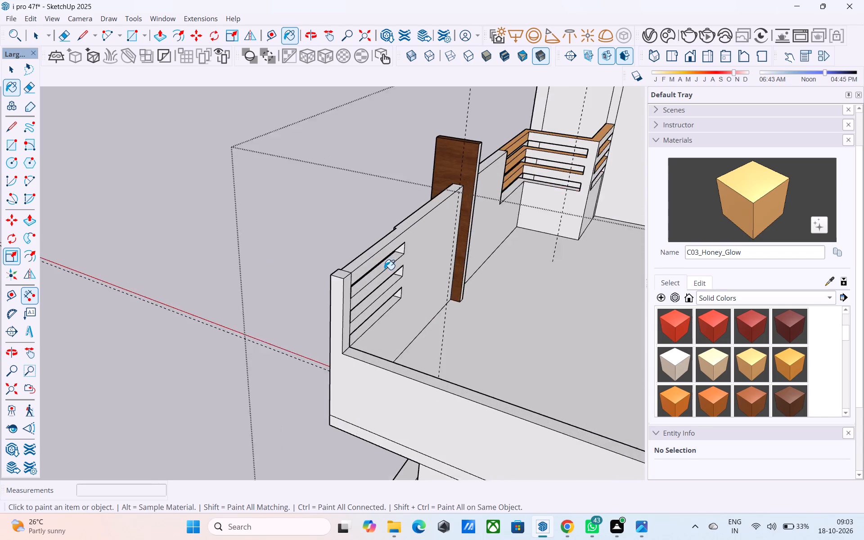
{"action": "scroll", "coordinate": [384, 270], "scroll_direction": "up", "scroll_amount": 6}
{"action": "middle_click_drag", "start_coordinate": [383, 269], "coordinate": [707, 230]}
{"action": "middle_click_drag", "start_coordinate": [252, 247], "coordinate": [297, 250]}
{"action": "scroll", "coordinate": [387, 229], "scroll_direction": "up", "scroll_amount": 4}
{"action": "scroll", "coordinate": [371, 224], "scroll_direction": "down", "scroll_amount": 1}
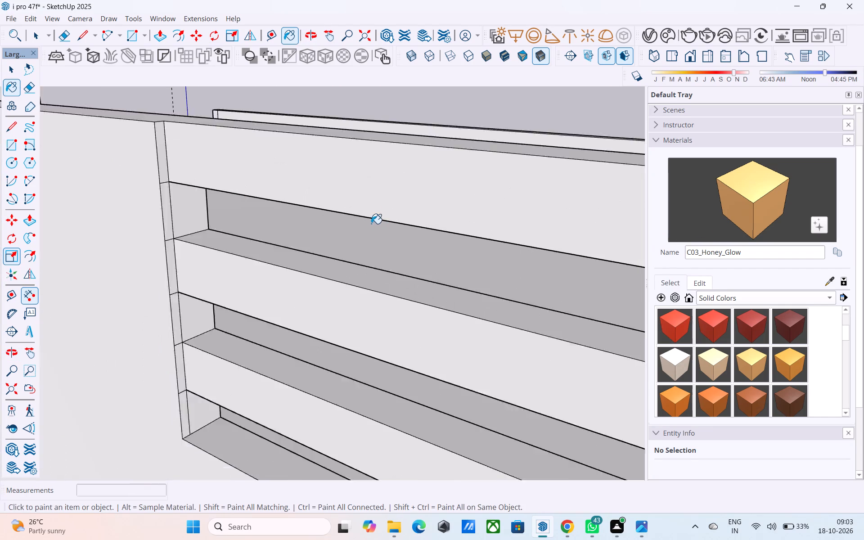
{"action": "scroll", "coordinate": [371, 224], "scroll_direction": "down", "scroll_amount": 2}
{"action": "left_click", "coordinate": [371, 217]}
{"action": "left_click", "coordinate": [357, 255]}
{"action": "left_click", "coordinate": [363, 321]}
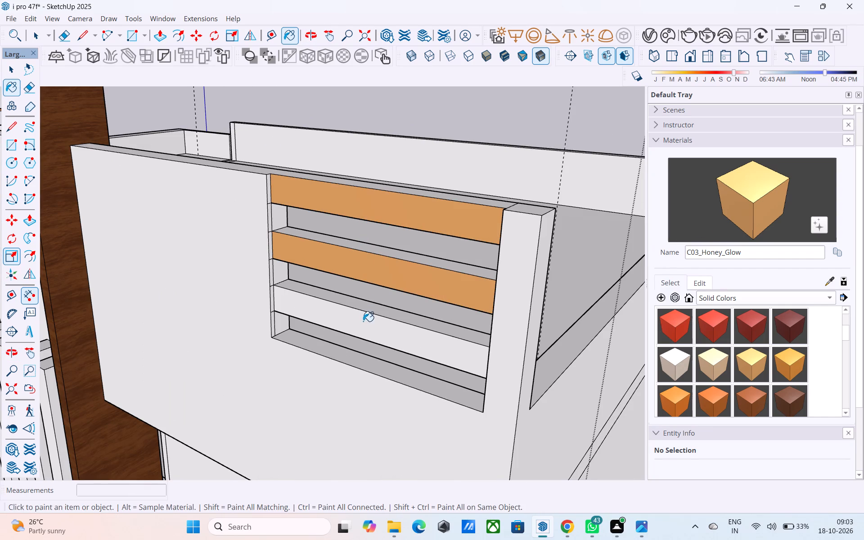
{"action": "left_click", "coordinate": [350, 301]}
{"action": "left_click", "coordinate": [350, 246]}
Examine the painted parapet rails and the overall facade from the front.
{"action": "scroll", "coordinate": [347, 248], "scroll_direction": "down", "scroll_amount": 6}
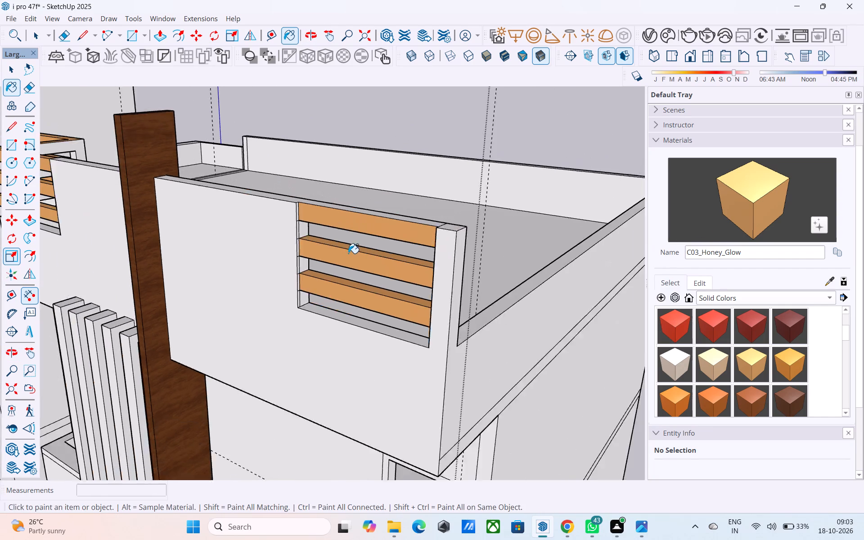
{"action": "scroll", "coordinate": [348, 253], "scroll_direction": "down", "scroll_amount": 4}
{"action": "middle_click_drag", "start_coordinate": [337, 286], "coordinate": [376, 272]}
{"action": "scroll", "coordinate": [378, 264], "scroll_direction": "down", "scroll_amount": 6}
{"action": "middle_click_drag", "start_coordinate": [344, 287], "coordinate": [470, 257]}
{"action": "key", "text": "space"}
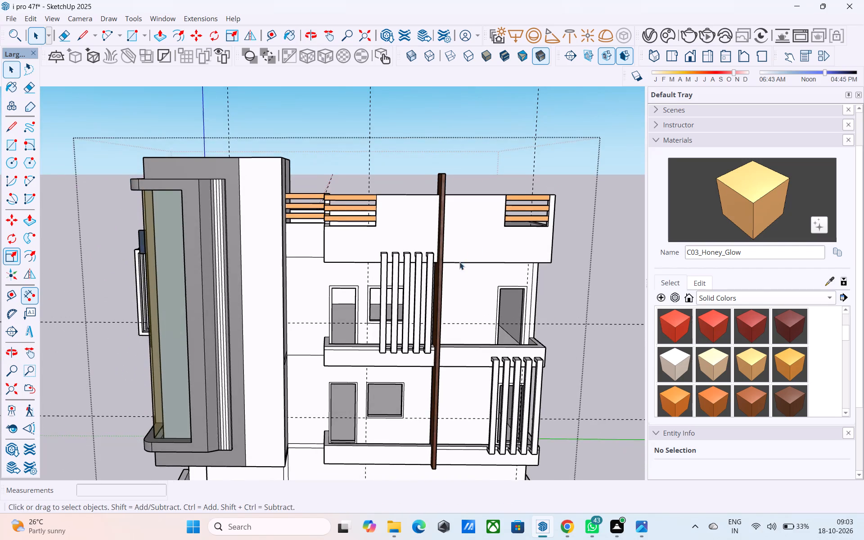
{"action": "scroll", "coordinate": [449, 260], "scroll_direction": "down", "scroll_amount": 4}
{"action": "middle_click_drag", "start_coordinate": [433, 255], "coordinate": [396, 238]}
{"action": "middle_click_drag", "start_coordinate": [400, 244], "coordinate": [443, 281], "text": "shift"}
{"action": "middle_click_drag", "start_coordinate": [414, 299], "coordinate": [395, 275], "text": "shift"}
{"action": "middle_click_drag", "start_coordinate": [395, 275], "coordinate": [405, 281], "text": "shift"}
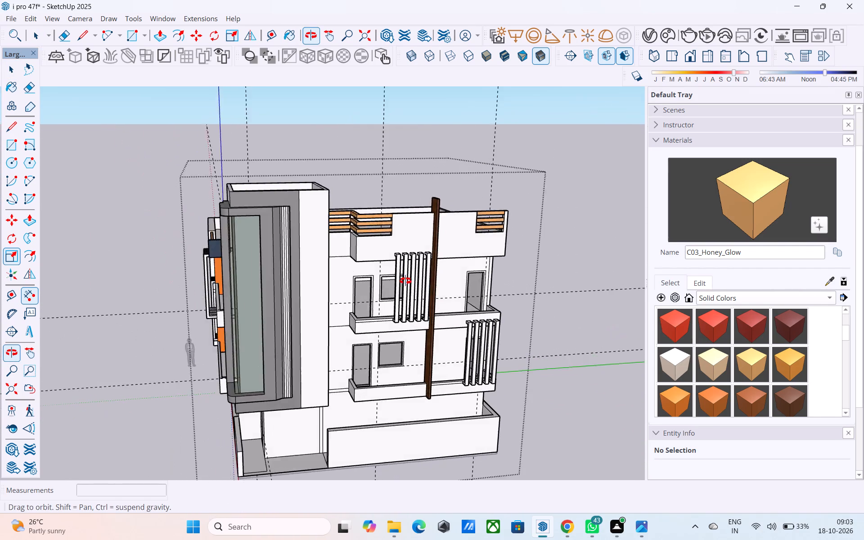
{"action": "middle_click_drag", "start_coordinate": [405, 281], "coordinate": [400, 279], "text": "shift"}
Draw a 9" line extending the floor-level edge across the narrow side strip of the tower to its front corner.
{"action": "scroll", "coordinate": [314, 256], "scroll_direction": "up", "scroll_amount": 7}
{"action": "middle_click_drag", "start_coordinate": [297, 266], "coordinate": [370, 266], "text": "shift"}
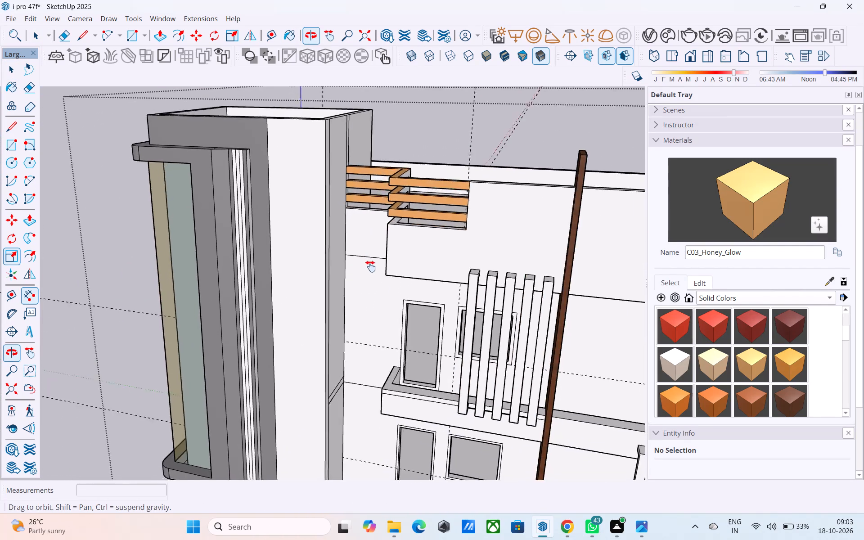
{"action": "middle_click_drag", "start_coordinate": [370, 266], "coordinate": [383, 187], "text": "shift"}
{"action": "scroll", "coordinate": [352, 210], "scroll_direction": "down", "scroll_amount": 2}
{"action": "middle_click_drag", "start_coordinate": [351, 212], "coordinate": [372, 230], "text": "shift"}
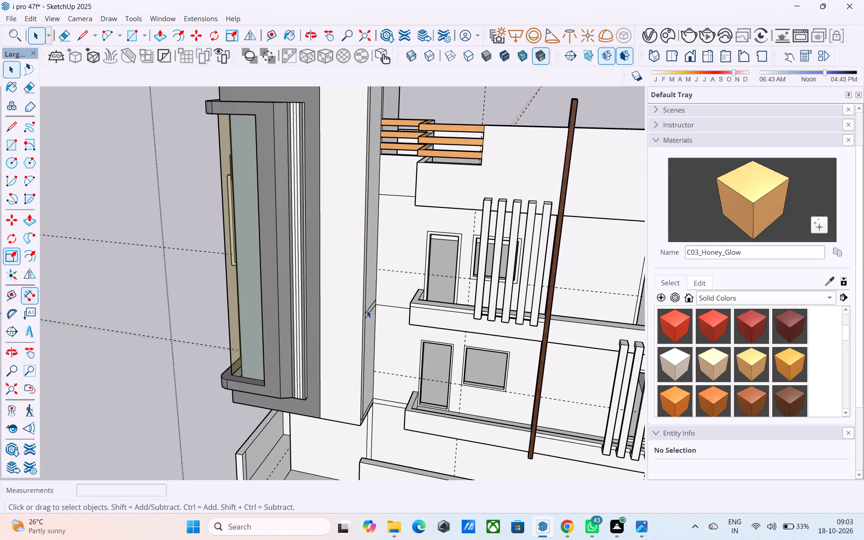
{"action": "key", "text": "l"}
{"action": "scroll", "coordinate": [354, 314], "scroll_direction": "up", "scroll_amount": 4}
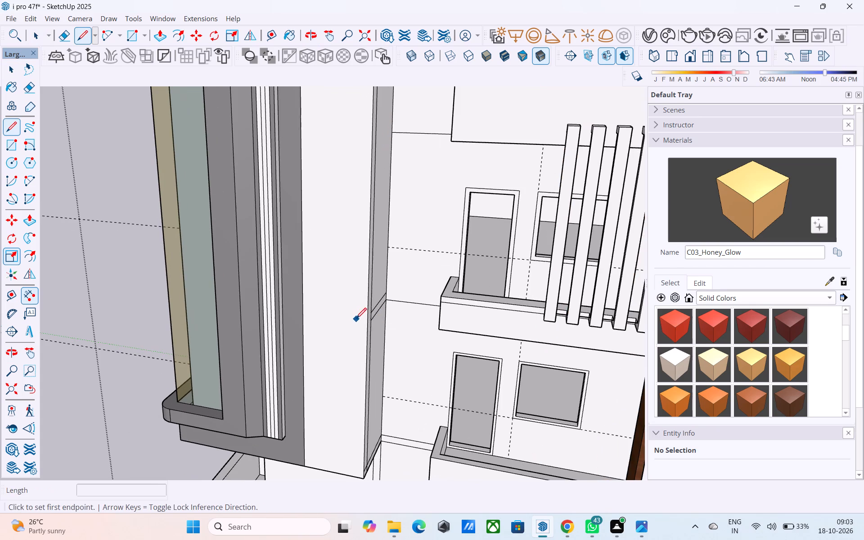
{"action": "left_click", "coordinate": [373, 313]}
{"action": "scroll", "coordinate": [369, 316], "scroll_direction": "up", "scroll_amount": 4}
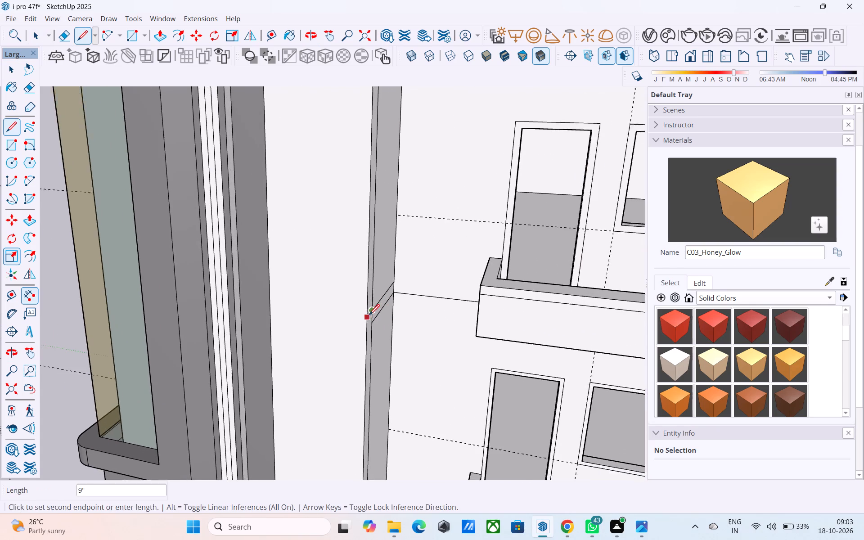
{"action": "scroll", "coordinate": [369, 316], "scroll_direction": "up", "scroll_amount": 2}
{"action": "left_click", "coordinate": [369, 316]}
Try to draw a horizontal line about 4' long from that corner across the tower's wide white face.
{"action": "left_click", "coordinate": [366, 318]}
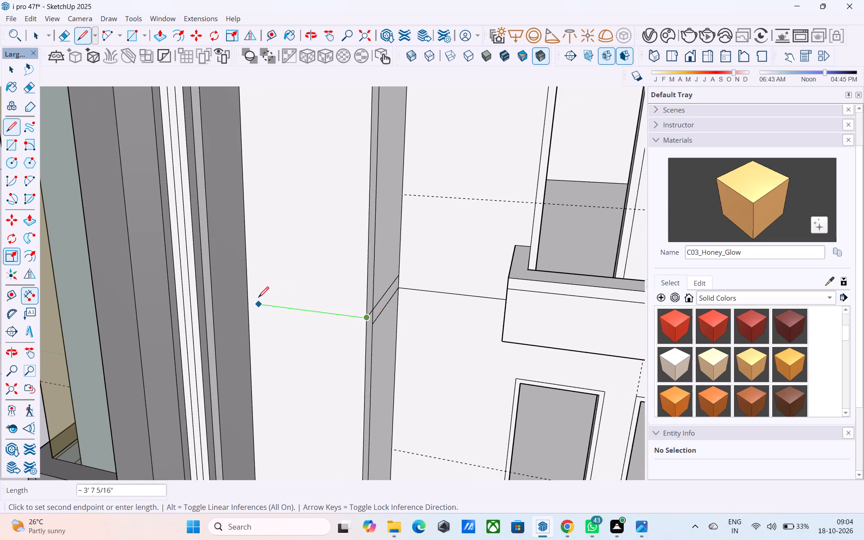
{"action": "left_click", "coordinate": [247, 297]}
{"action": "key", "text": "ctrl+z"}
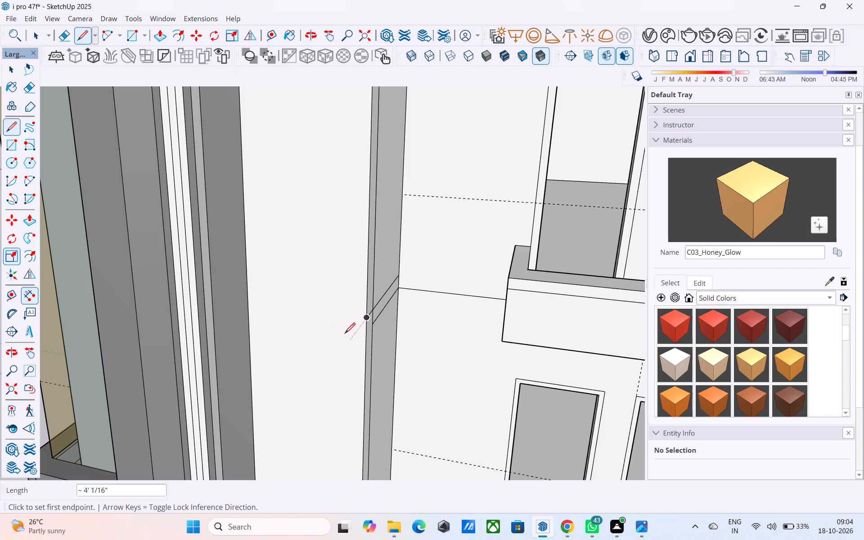
Draw a 4' horizontal line from the tower's front corner across its wide white face to the grey frame.
{"action": "left_click", "coordinate": [369, 322]}
{"action": "left_click", "coordinate": [250, 306]}
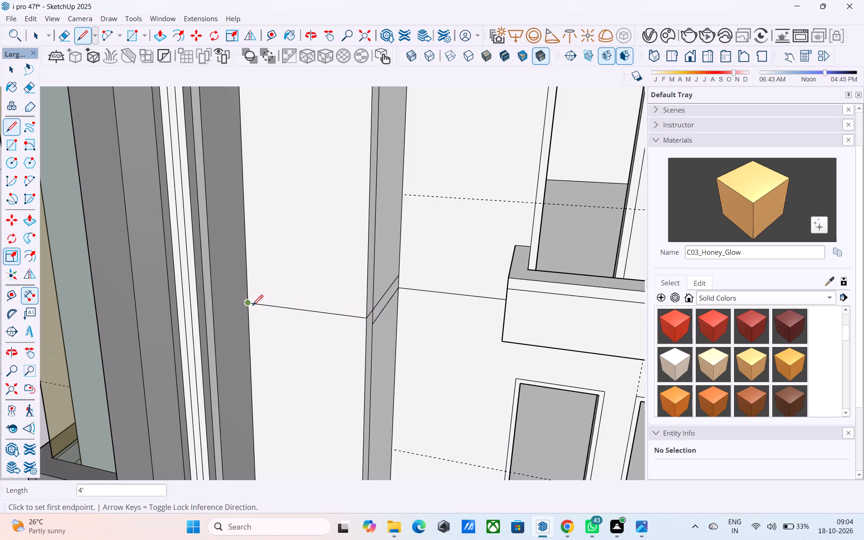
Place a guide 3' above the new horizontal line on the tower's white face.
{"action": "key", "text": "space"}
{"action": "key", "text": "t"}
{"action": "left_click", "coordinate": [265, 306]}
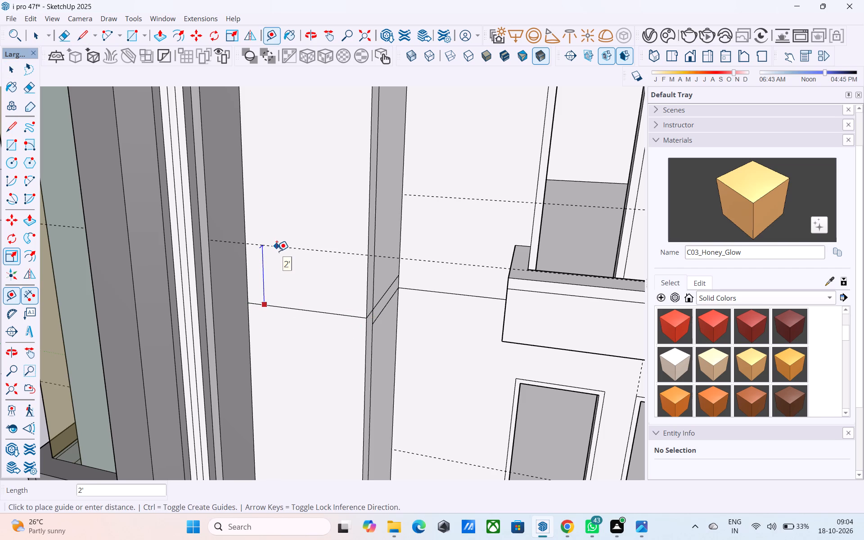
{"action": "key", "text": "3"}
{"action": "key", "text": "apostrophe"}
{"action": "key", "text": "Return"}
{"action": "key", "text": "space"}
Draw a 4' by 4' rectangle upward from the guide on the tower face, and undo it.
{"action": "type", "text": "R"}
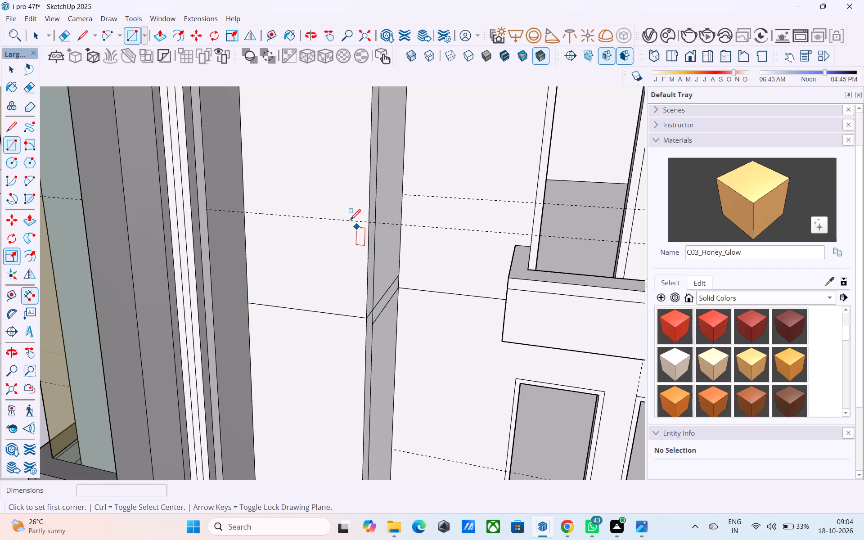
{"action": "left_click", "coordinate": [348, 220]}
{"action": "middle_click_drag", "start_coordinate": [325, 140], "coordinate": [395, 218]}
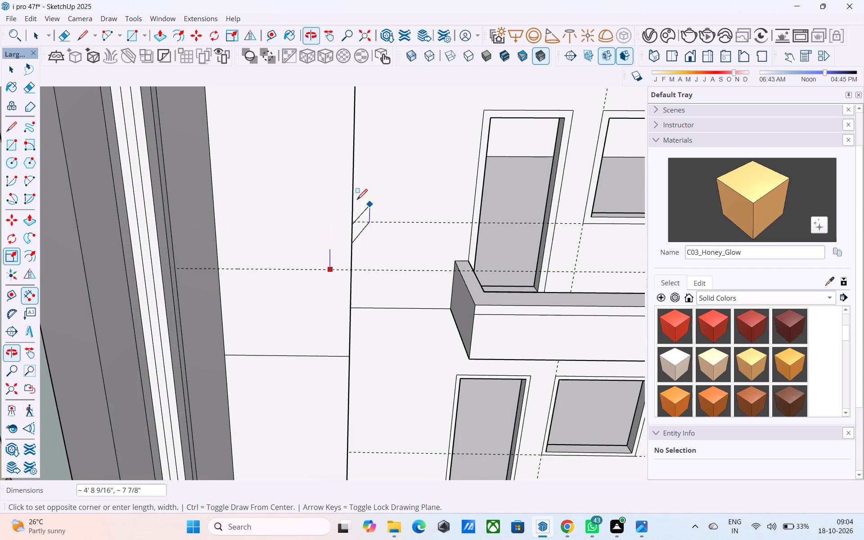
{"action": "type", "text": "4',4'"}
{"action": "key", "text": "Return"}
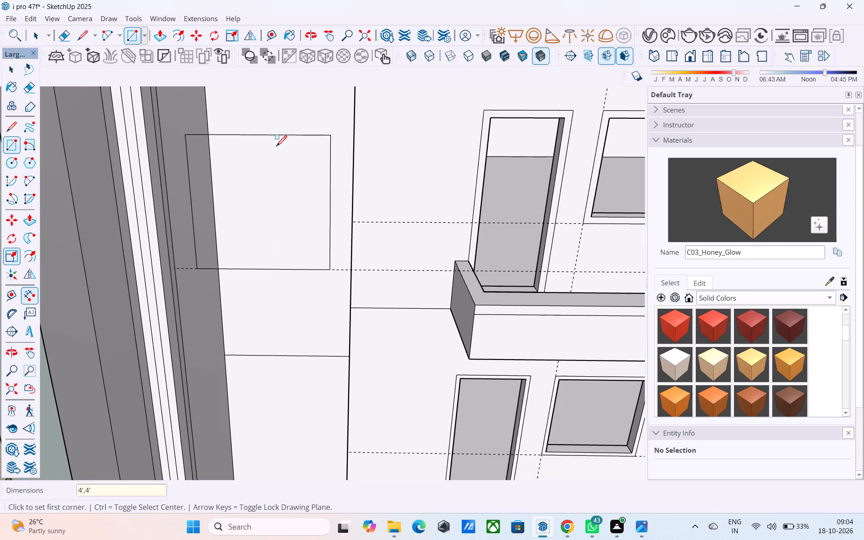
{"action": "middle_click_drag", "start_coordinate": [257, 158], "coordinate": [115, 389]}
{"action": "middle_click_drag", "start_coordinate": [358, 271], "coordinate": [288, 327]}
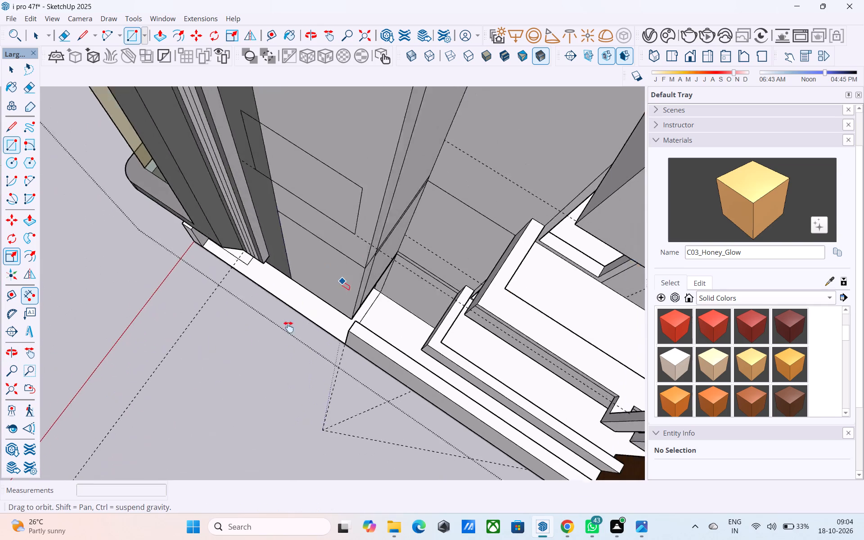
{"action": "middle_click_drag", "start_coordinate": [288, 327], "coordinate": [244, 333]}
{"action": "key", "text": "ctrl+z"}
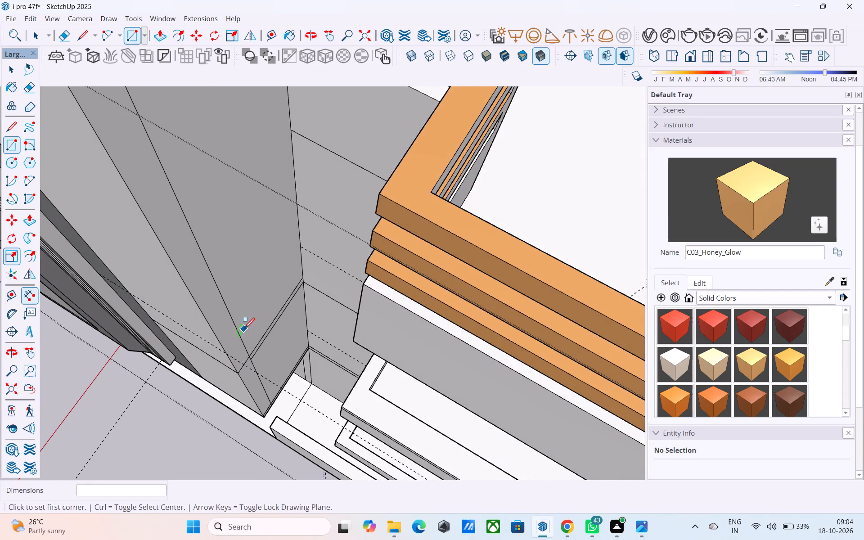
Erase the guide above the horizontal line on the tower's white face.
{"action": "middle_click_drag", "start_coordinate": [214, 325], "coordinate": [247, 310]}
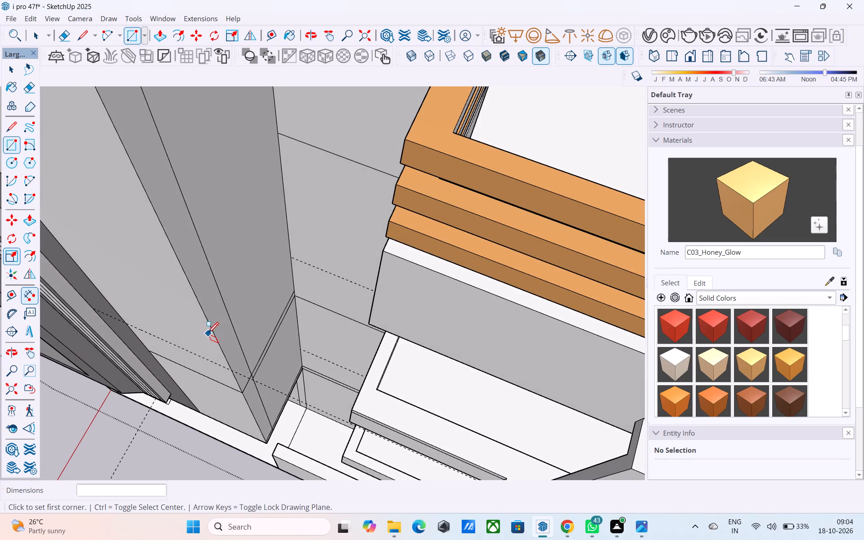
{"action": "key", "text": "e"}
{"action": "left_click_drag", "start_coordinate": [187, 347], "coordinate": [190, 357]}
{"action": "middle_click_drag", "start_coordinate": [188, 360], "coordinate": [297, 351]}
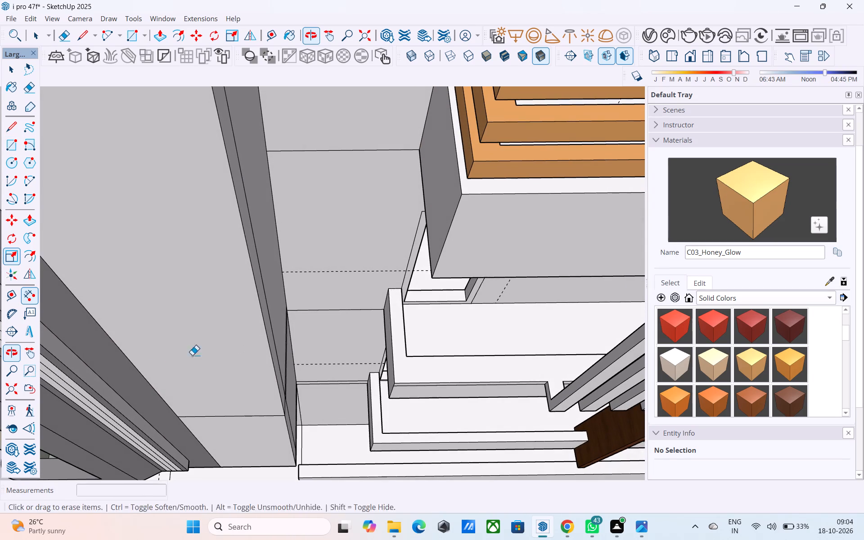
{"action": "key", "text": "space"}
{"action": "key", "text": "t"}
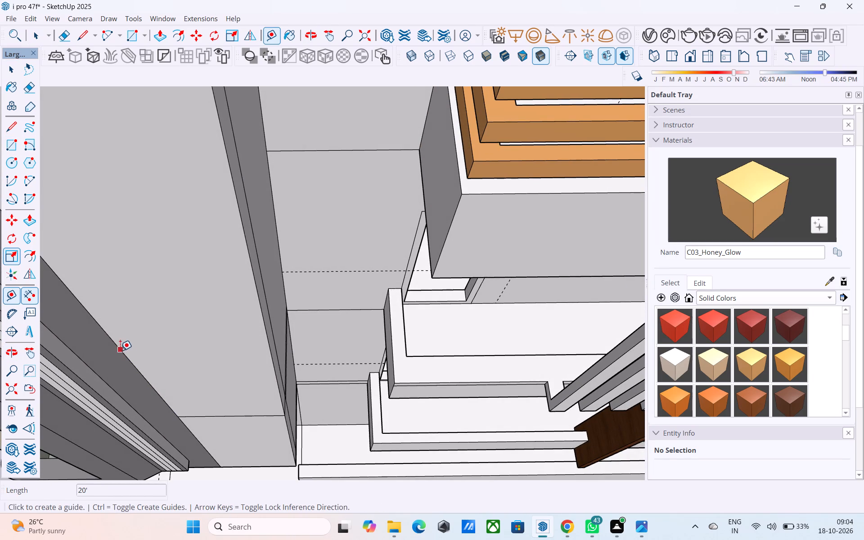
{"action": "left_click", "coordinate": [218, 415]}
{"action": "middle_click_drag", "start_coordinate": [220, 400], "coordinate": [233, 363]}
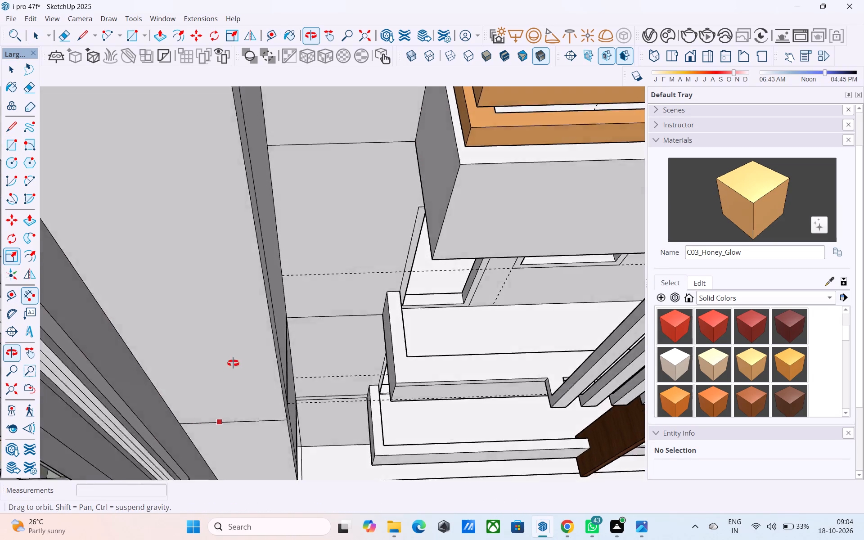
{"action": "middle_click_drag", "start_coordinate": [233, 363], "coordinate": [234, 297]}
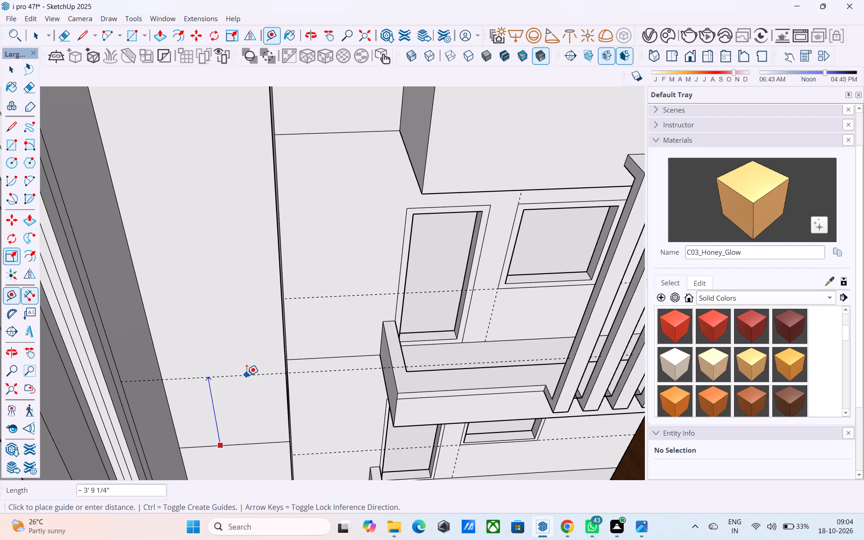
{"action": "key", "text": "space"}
Copy the tower face's horizontal line 3' upward.
{"action": "middle_click_drag", "start_coordinate": [256, 376], "coordinate": [178, 425]}
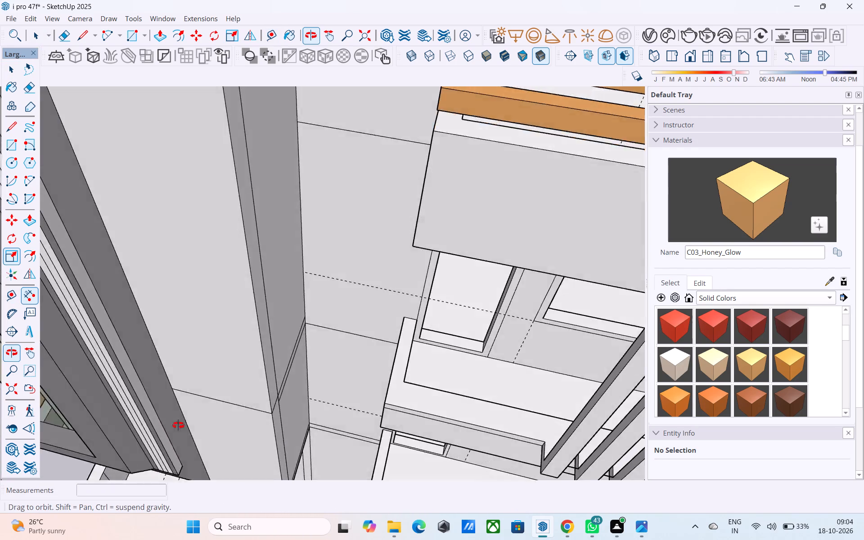
{"action": "middle_click_drag", "start_coordinate": [178, 425], "coordinate": [243, 334]}
{"action": "scroll", "coordinate": [245, 408], "scroll_direction": "down", "scroll_amount": 2}
{"action": "middle_click_drag", "start_coordinate": [245, 408], "coordinate": [192, 321]}
{"action": "middle_click_drag", "start_coordinate": [218, 412], "coordinate": [158, 410]}
{"action": "scroll", "coordinate": [211, 414], "scroll_direction": "up", "scroll_amount": 1}
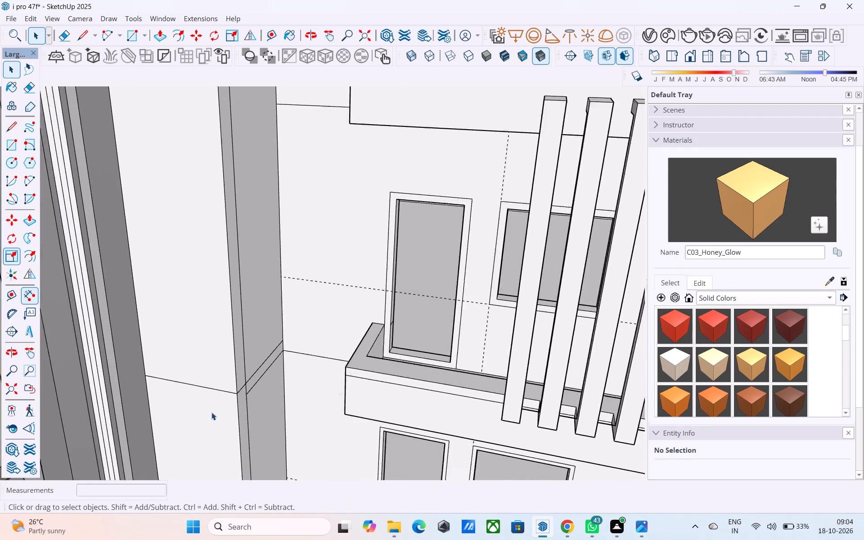
{"action": "scroll", "coordinate": [211, 412], "scroll_direction": "up", "scroll_amount": 2}
{"action": "left_click", "coordinate": [240, 370]}
{"action": "scroll", "coordinate": [235, 374], "scroll_direction": "up", "scroll_amount": 3}
{"action": "left_click", "coordinate": [238, 395]}
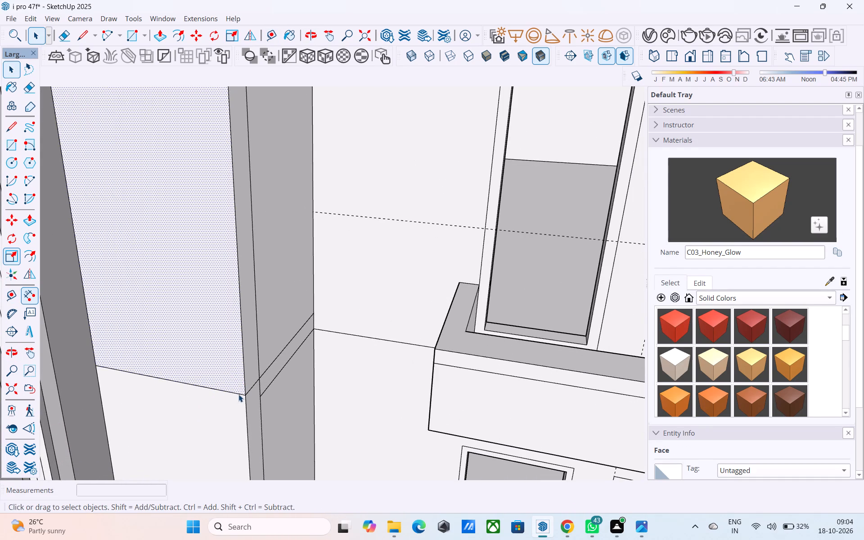
{"action": "key", "text": "m"}
{"action": "left_click", "coordinate": [246, 395]}
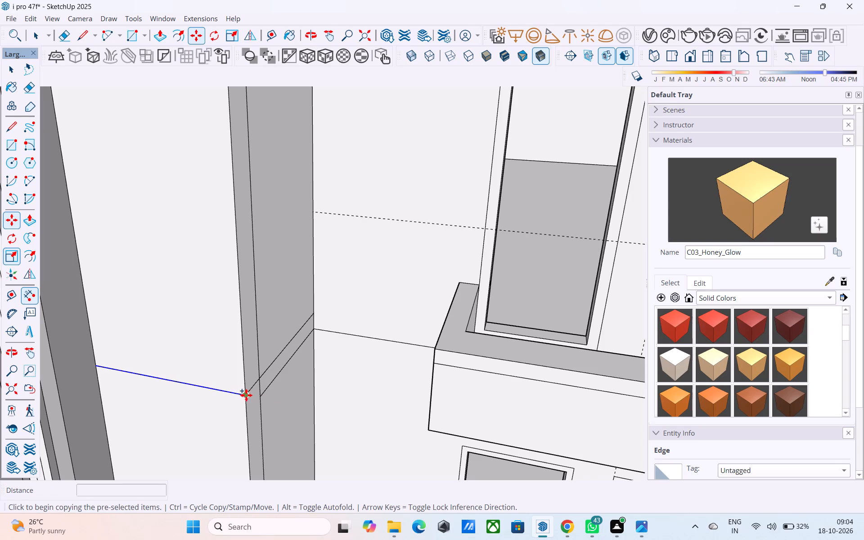
{"action": "type", "text": "3'"}
{"action": "key", "text": "Return"}
Draw a rectangle upward from the copied line, trying 4' by 4' and 3' by 3' before setting it to 2' by 2'.
{"action": "key", "text": "r"}
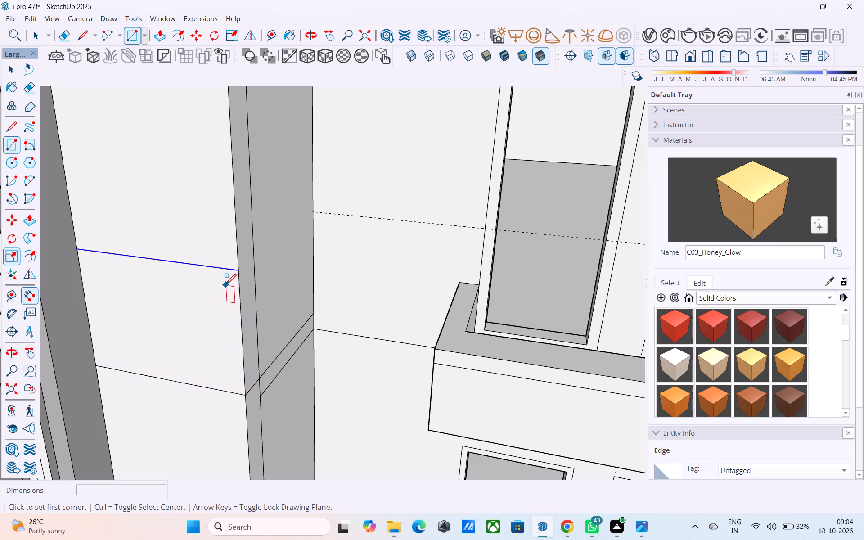
{"action": "scroll", "coordinate": [225, 285], "scroll_direction": "down", "scroll_amount": 1}
{"action": "middle_click_drag", "start_coordinate": [225, 285], "coordinate": [379, 351]}
{"action": "left_click", "coordinate": [228, 333]}
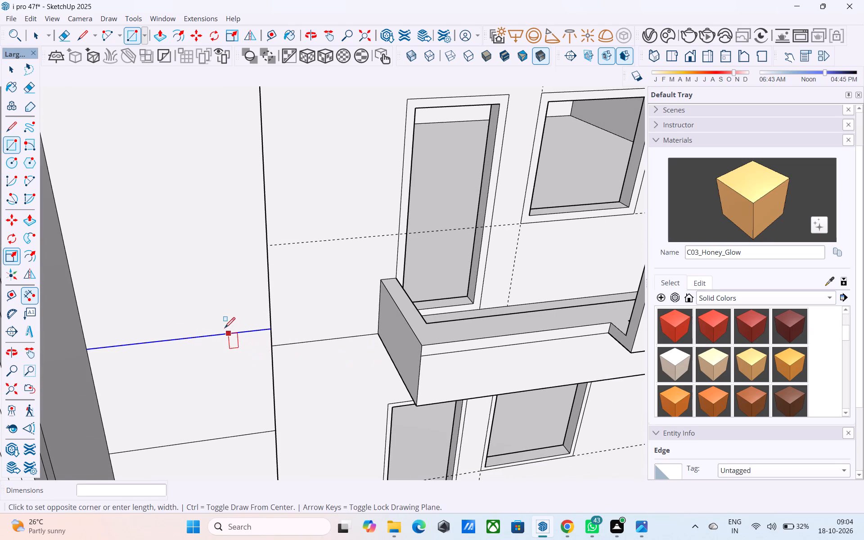
{"action": "type", "text": "4',4'"}
{"action": "key", "text": "Return"}
{"action": "scroll", "coordinate": [184, 240], "scroll_direction": "down", "scroll_amount": 7}
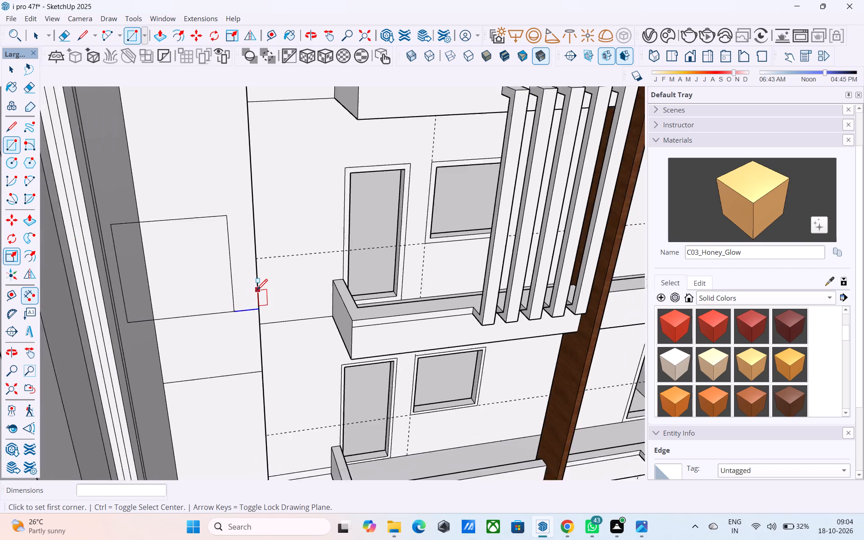
{"action": "scroll", "coordinate": [257, 291], "scroll_direction": "down", "scroll_amount": 2}
{"action": "scroll", "coordinate": [257, 291], "scroll_direction": "up", "scroll_amount": 3}
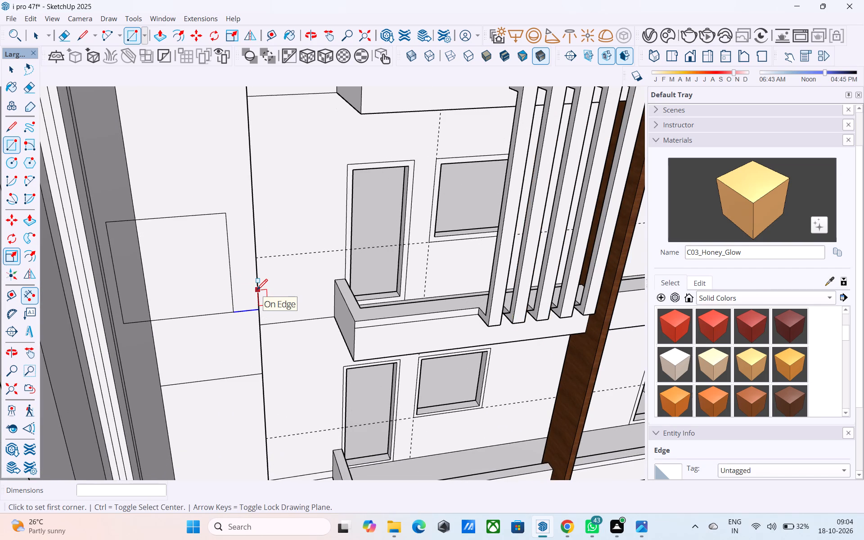
{"action": "type", "text": "3',3'"}
{"action": "key", "text": "Return"}
{"action": "type", "text": "2',2'"}
{"action": "key", "text": "Return"}
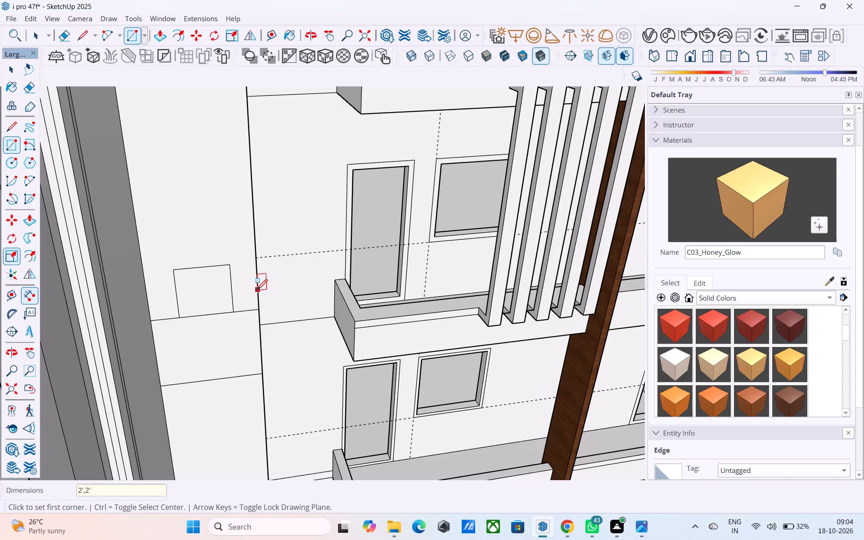
Extend the square's outline 2' upward with two vertical side lines and a horizontal top line.
{"action": "key", "text": "l"}
{"action": "left_click", "coordinate": [174, 270]}
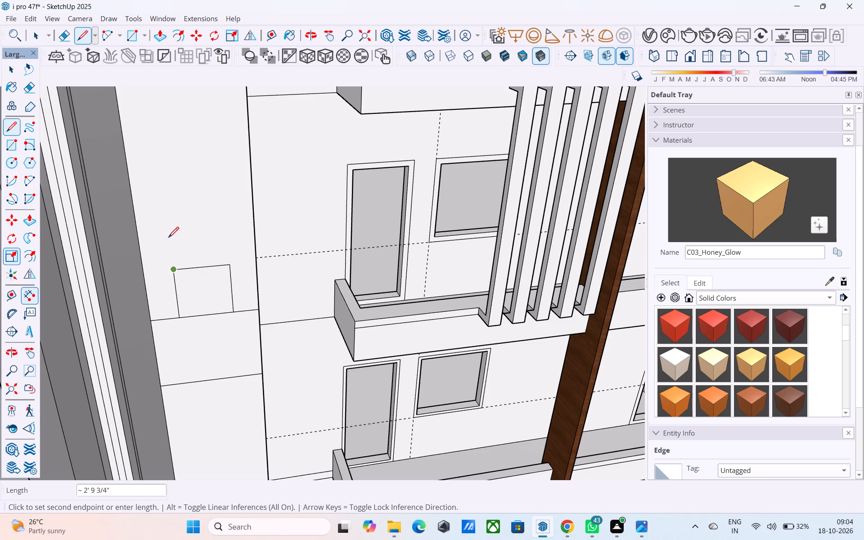
{"action": "scroll", "coordinate": [170, 235], "scroll_direction": "up", "scroll_amount": 6}
{"action": "middle_click_drag", "start_coordinate": [171, 236], "coordinate": [180, 261]}
{"action": "middle_click_drag", "start_coordinate": [168, 248], "coordinate": [152, 243]}
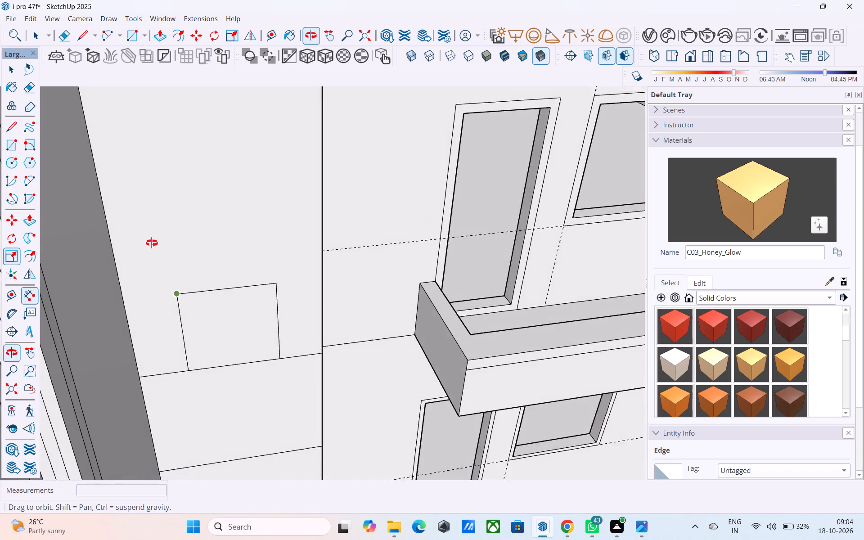
{"action": "middle_click_drag", "start_coordinate": [152, 243], "coordinate": [117, 243]}
{"action": "middle_click_drag", "start_coordinate": [209, 267], "coordinate": [169, 242]}
{"action": "scroll", "coordinate": [169, 242], "scroll_direction": "up", "scroll_amount": 3}
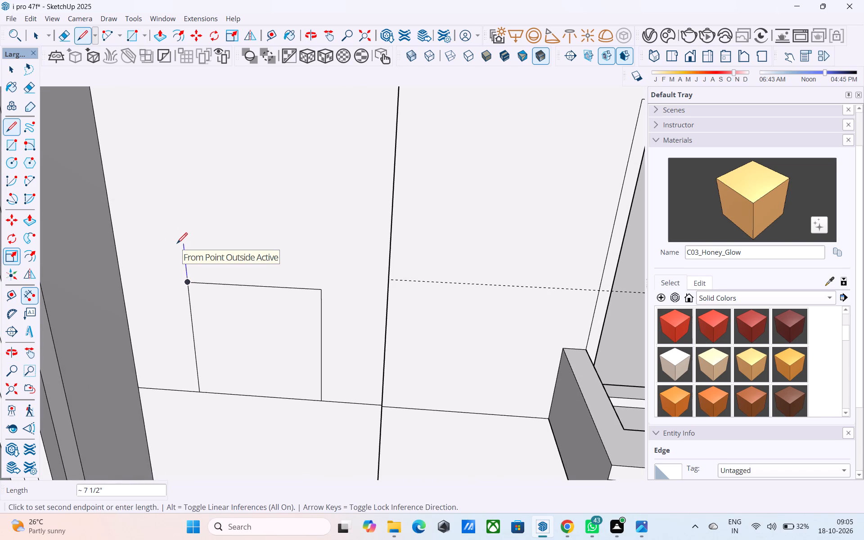
{"action": "type", "text": "2'"}
{"action": "key", "text": "Return"}
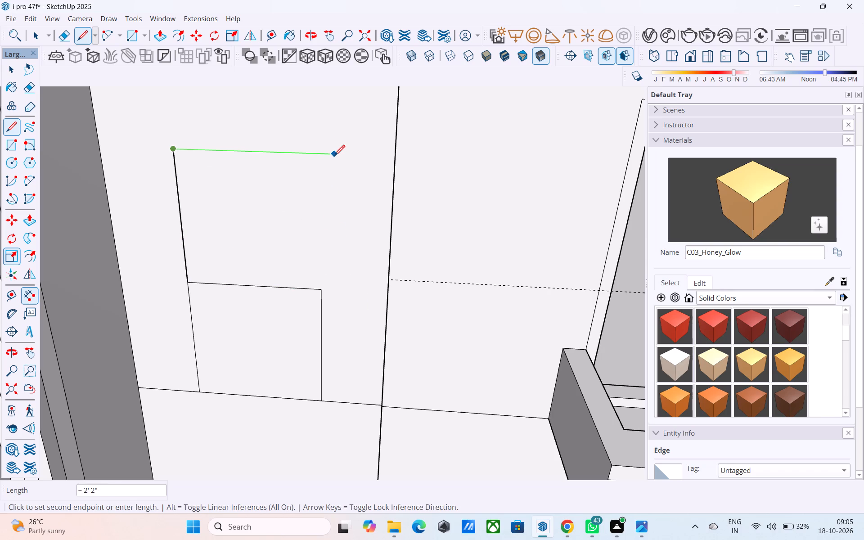
{"action": "left_click", "coordinate": [334, 156]}
{"action": "key", "text": "space"}
{"action": "key", "text": "l"}
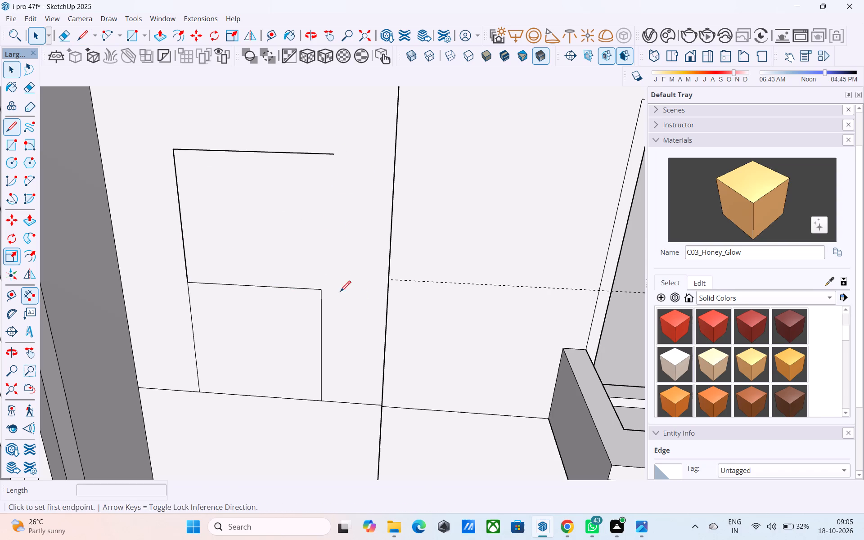
{"action": "left_click", "coordinate": [321, 290]}
{"action": "left_click", "coordinate": [318, 154]}
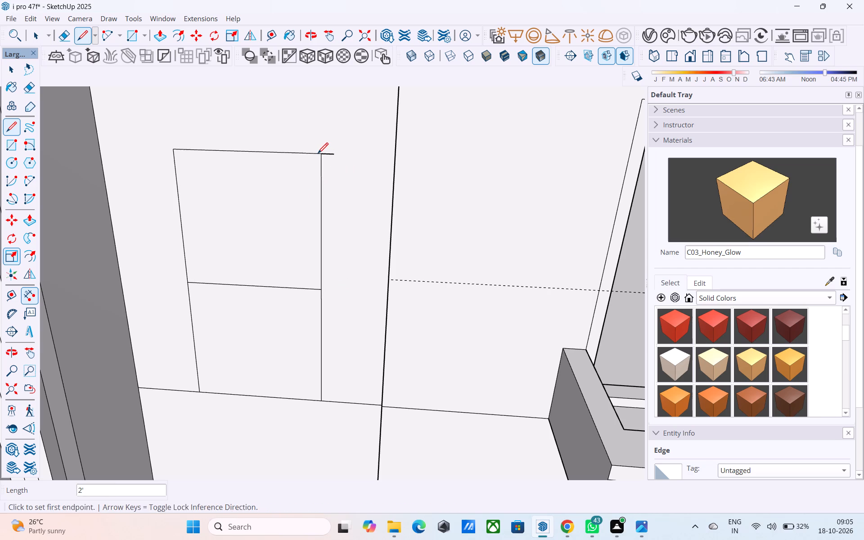
Erase the top line's overhanging stub and the edge dividing the extended outline into two parts.
{"action": "key", "text": "e"}
{"action": "left_click_drag", "start_coordinate": [329, 151], "coordinate": [333, 168]}
{"action": "left_click_drag", "start_coordinate": [271, 287], "coordinate": [271, 309]}
Offset the outline of the tall rectangular face on the tower 2" inward as a window frame.
{"action": "key", "text": "space"}
{"action": "left_click", "coordinate": [268, 312]}
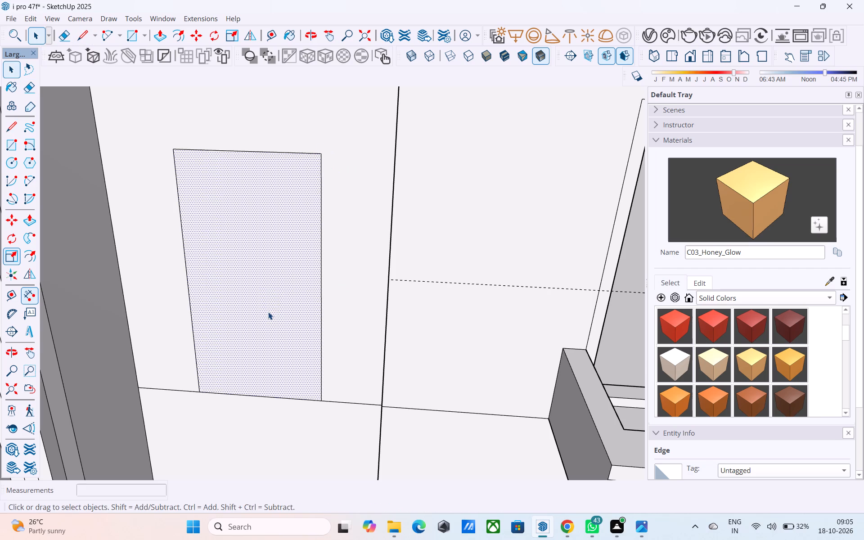
{"action": "key", "text": "f"}
{"action": "left_click", "coordinate": [268, 312]}
{"action": "type", "text": "2\""}
{"action": "key", "text": "Return"}
{"action": "key", "text": "space"}
Place a guide 3' above the bottom edge of the tower's projecting white face.
{"action": "scroll", "coordinate": [267, 292], "scroll_direction": "down", "scroll_amount": 15}
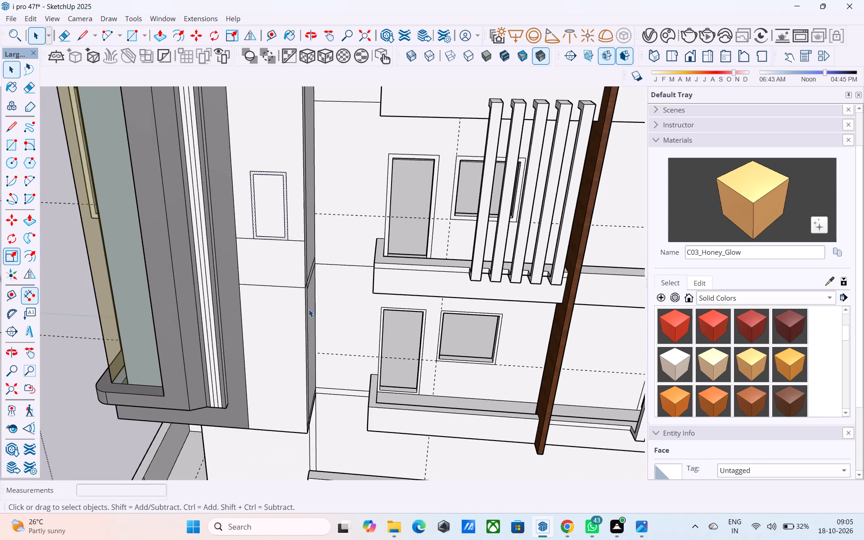
{"action": "scroll", "coordinate": [309, 310], "scroll_direction": "down", "scroll_amount": 5}
{"action": "middle_click_drag", "start_coordinate": [308, 312], "coordinate": [299, 282]}
{"action": "scroll", "coordinate": [297, 289], "scroll_direction": "down", "scroll_amount": 3}
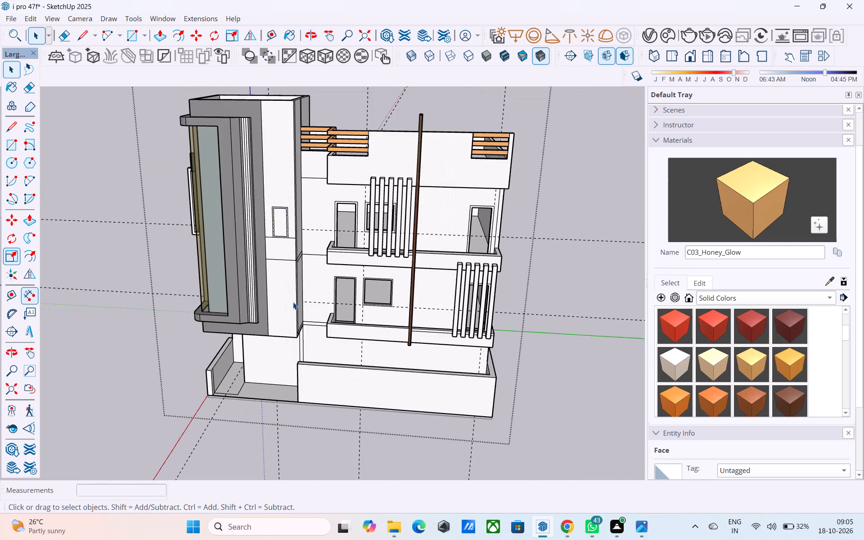
{"action": "middle_click_drag", "start_coordinate": [293, 304], "coordinate": [282, 305]}
{"action": "scroll", "coordinate": [282, 305], "scroll_direction": "up", "scroll_amount": 4}
{"action": "scroll", "coordinate": [289, 304], "scroll_direction": "down", "scroll_amount": 4}
{"action": "middle_click_drag", "start_coordinate": [289, 304], "coordinate": [292, 278]}
{"action": "scroll", "coordinate": [293, 278], "scroll_direction": "up", "scroll_amount": 2}
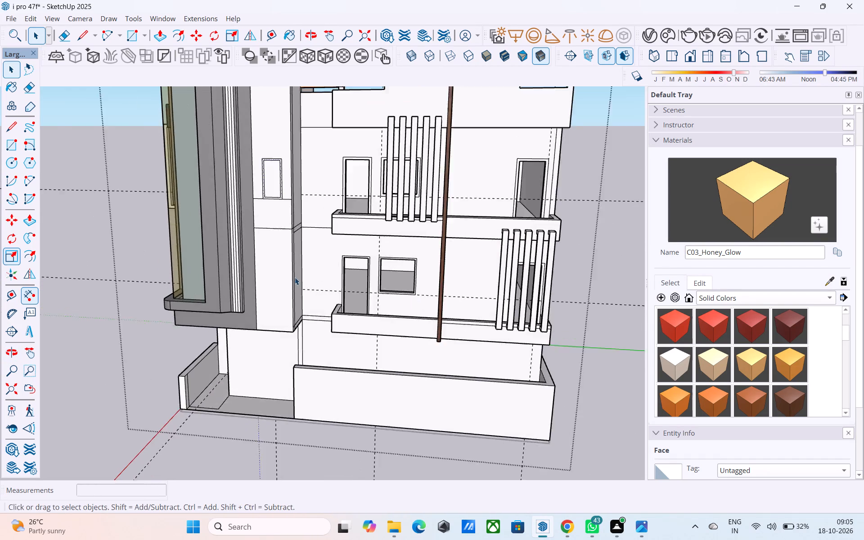
{"action": "scroll", "coordinate": [295, 277], "scroll_direction": "up", "scroll_amount": 7}
{"action": "key", "text": "t"}
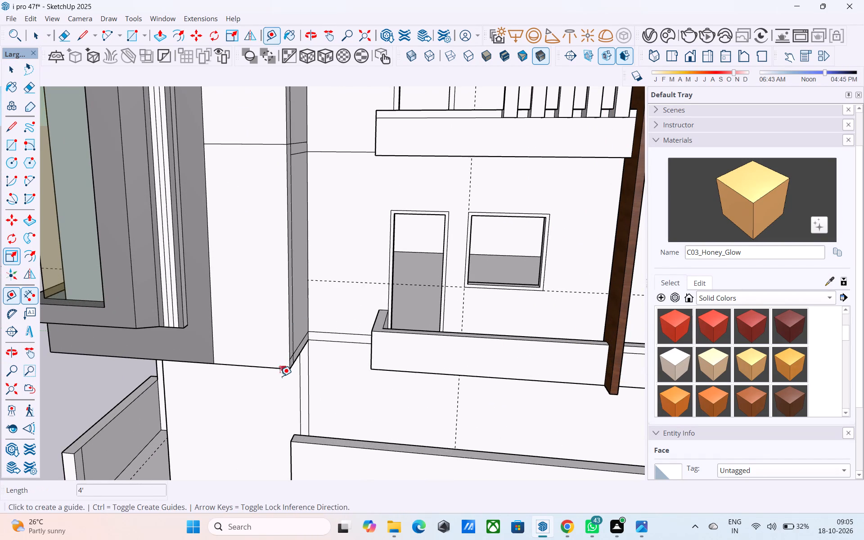
{"action": "left_click", "coordinate": [267, 367]}
{"action": "type", "text": "3'"}
{"action": "key", "text": "Return"}
{"action": "key", "text": "space"}
Draw a vertical line about 11' long from the upper tower window's lower corner down to the 3' guide.
{"action": "key", "text": "r"}
{"action": "scroll", "coordinate": [260, 292], "scroll_direction": "down", "scroll_amount": 3}
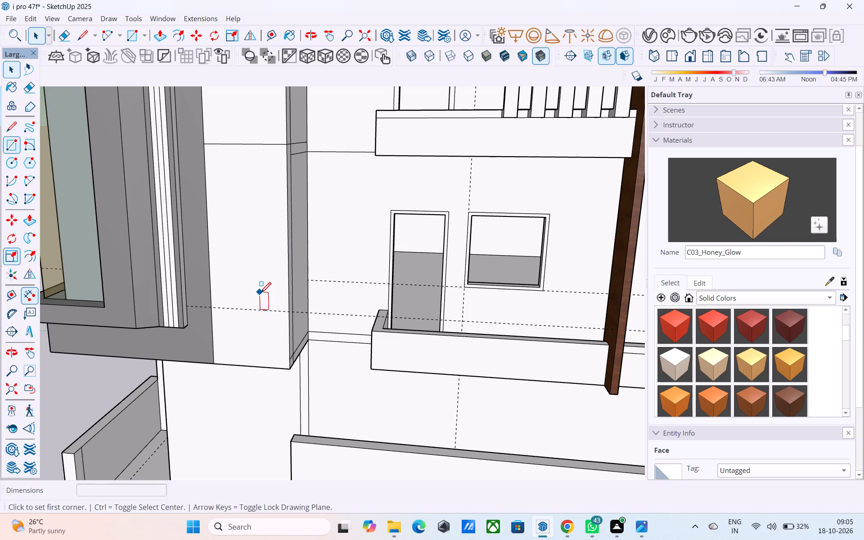
{"action": "scroll", "coordinate": [261, 294], "scroll_direction": "down", "scroll_amount": 2}
{"action": "middle_click_drag", "start_coordinate": [262, 303], "coordinate": [276, 334], "text": "shift"}
{"action": "scroll", "coordinate": [256, 208], "scroll_direction": "up", "scroll_amount": 2}
{"action": "key", "text": "space"}
{"action": "key", "text": "l"}
{"action": "scroll", "coordinate": [278, 210], "scroll_direction": "up", "scroll_amount": 4}
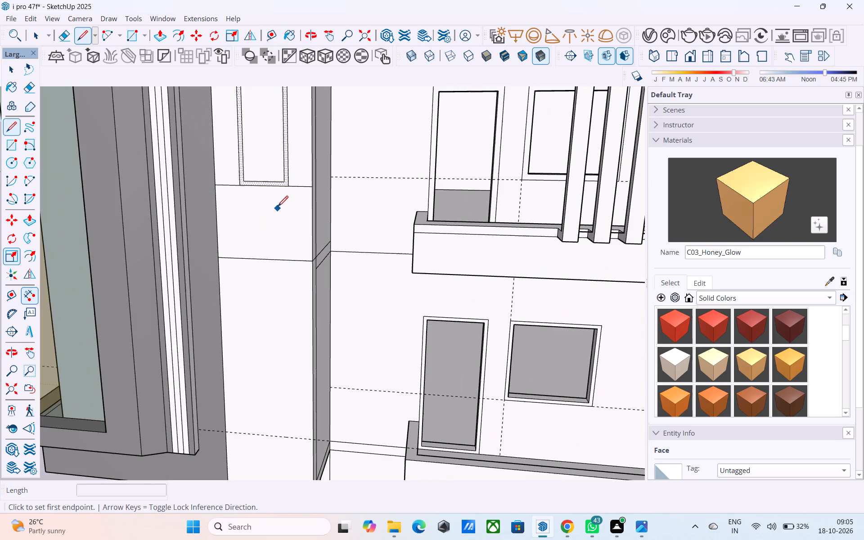
{"action": "left_click", "coordinate": [290, 184]}
{"action": "scroll", "coordinate": [291, 193], "scroll_direction": "down", "scroll_amount": 5}
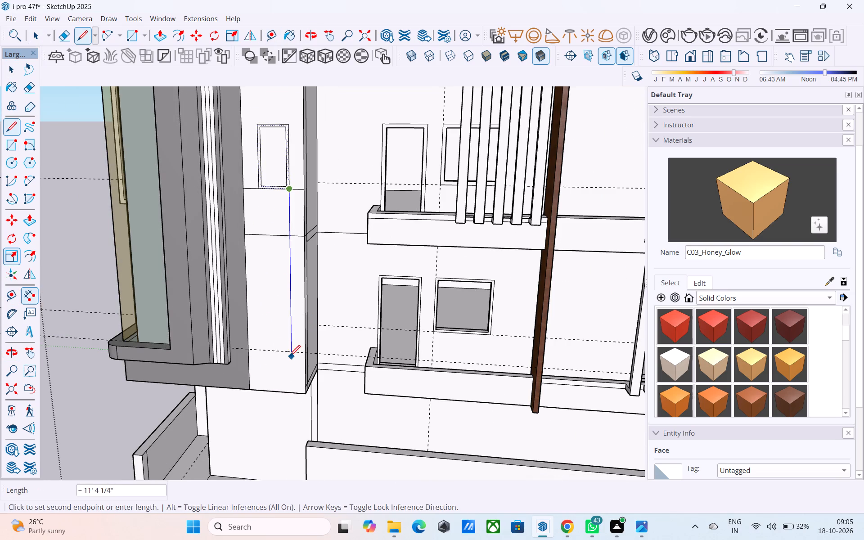
{"action": "left_click", "coordinate": [290, 351]}
{"action": "scroll", "coordinate": [290, 352], "scroll_direction": "up", "scroll_amount": 4}
Draw a horizontal line about 3' 10" long along the guide, across the tower's white face.
{"action": "key", "text": "l"}
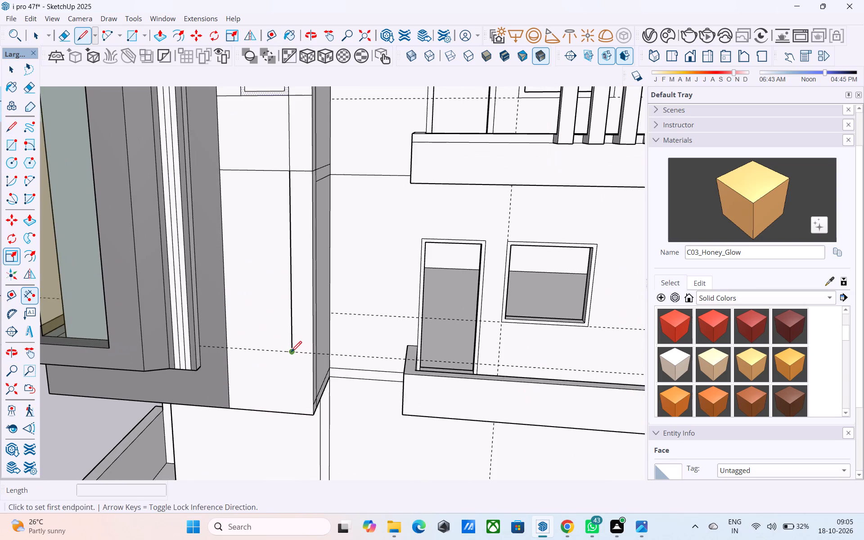
{"action": "scroll", "coordinate": [291, 354], "scroll_direction": "up", "scroll_amount": 3}
{"action": "left_click", "coordinate": [320, 355]}
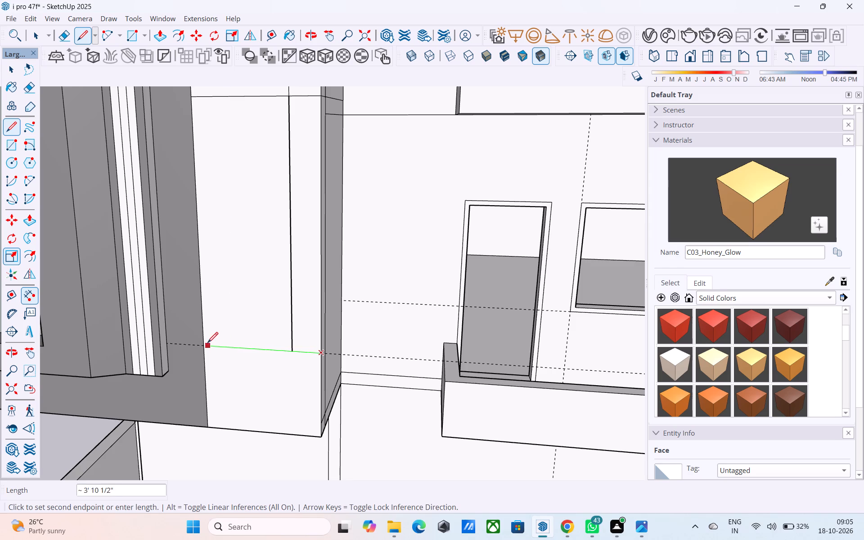
{"action": "left_click", "coordinate": [201, 343]}
{"action": "key", "text": "space"}
Draw a rectangle of 4',2' for the lower tower window, starting where the vertical line meets the horizontal line.
{"action": "middle_click_drag", "start_coordinate": [216, 350], "coordinate": [255, 371]}
{"action": "key", "text": "r"}
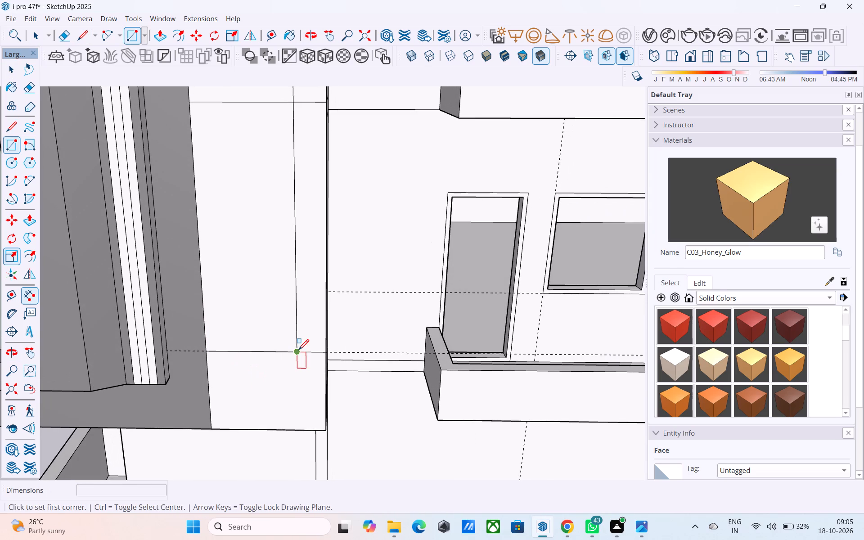
{"action": "left_click", "coordinate": [298, 350]}
{"action": "type", "text": "4',2'"}
{"action": "key", "text": "Return"}
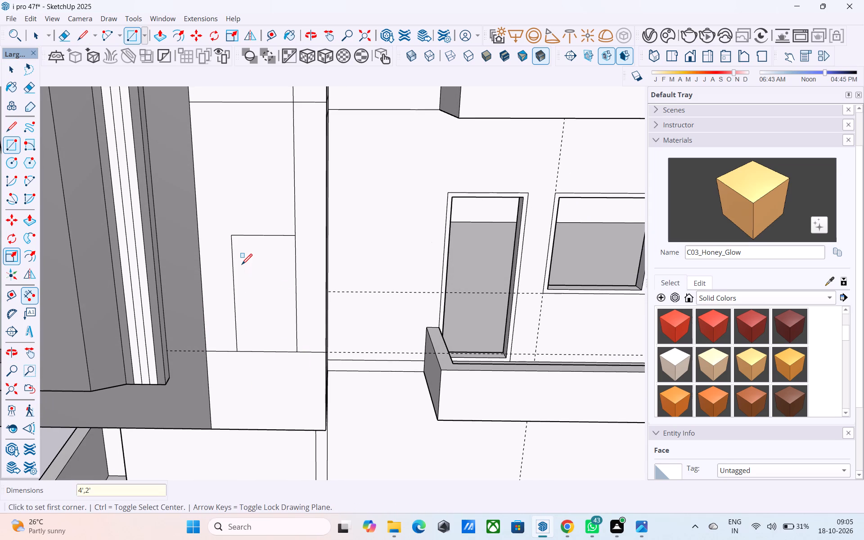
Offset the lower window rectangle 2" inward as its frame.
{"action": "key", "text": "space"}
{"action": "left_click", "coordinate": [242, 265]}
{"action": "key", "text": "f"}
{"action": "left_click", "coordinate": [249, 281]}
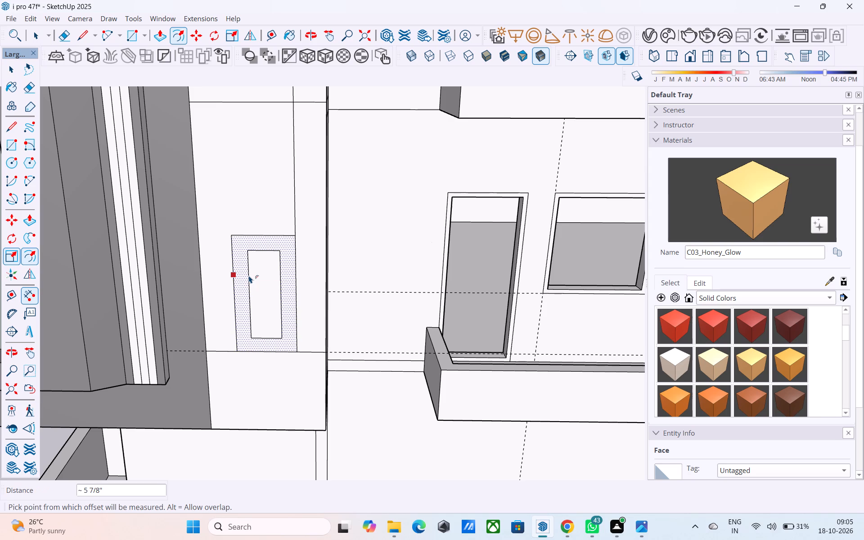
{"action": "type", "text": "2\""}
{"action": "key", "text": "Return"}
{"action": "key", "text": "space"}
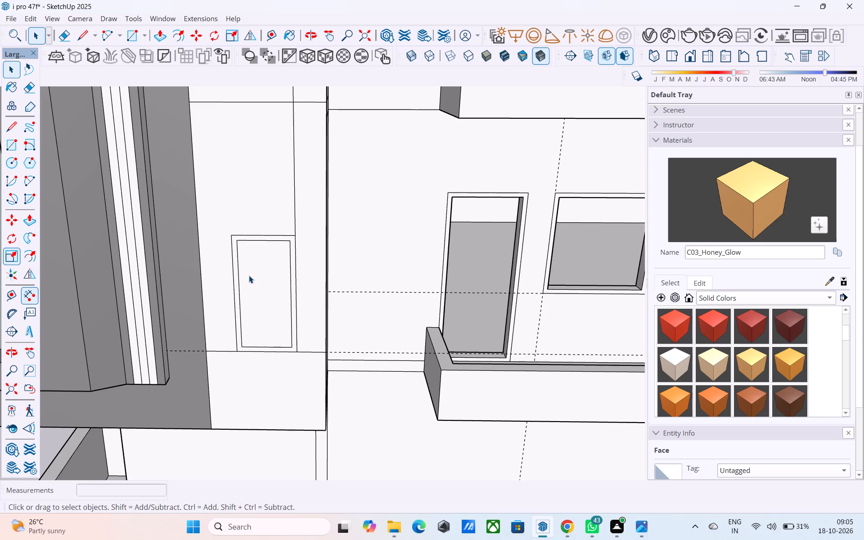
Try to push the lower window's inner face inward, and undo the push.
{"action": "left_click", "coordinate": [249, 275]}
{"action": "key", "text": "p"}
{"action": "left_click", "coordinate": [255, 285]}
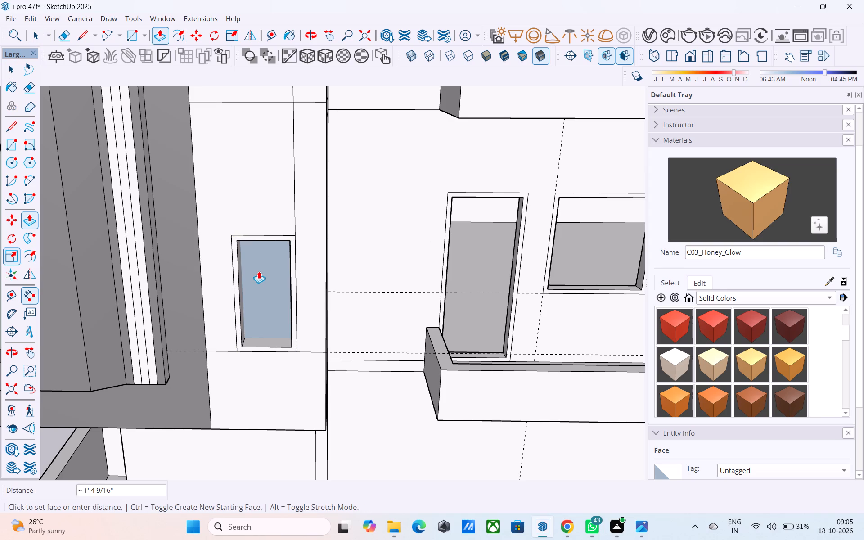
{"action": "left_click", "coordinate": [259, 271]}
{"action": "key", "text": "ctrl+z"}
Push the inner faces of both tower windows 9" inward.
{"action": "scroll", "coordinate": [259, 272], "scroll_direction": "down", "scroll_amount": 3}
{"action": "left_click", "coordinate": [260, 279]}
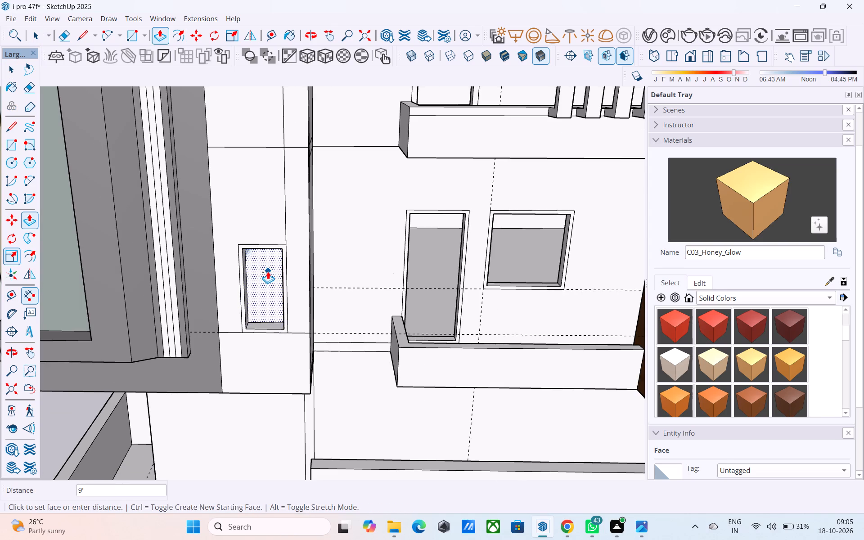
{"action": "left_click", "coordinate": [268, 271]}
{"action": "middle_click_drag", "start_coordinate": [268, 272], "coordinate": [284, 410]}
{"action": "double_click", "coordinate": [278, 270]}
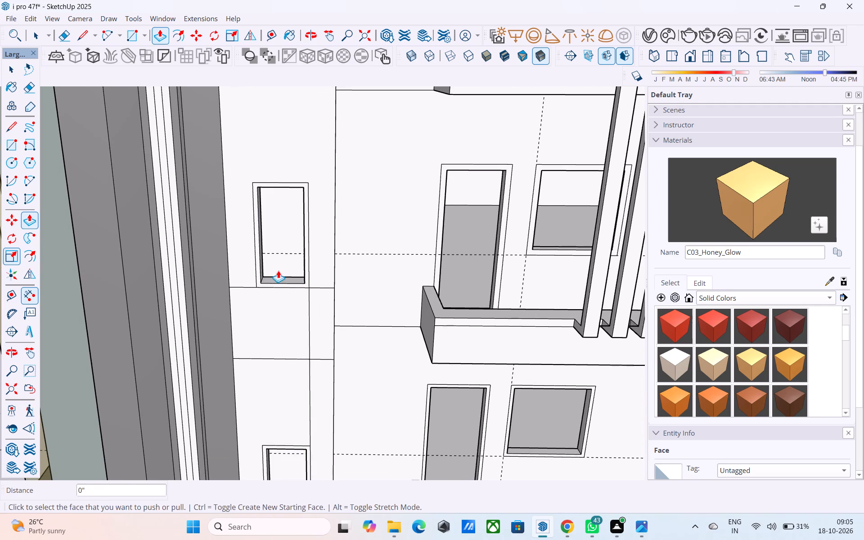
{"action": "key", "text": "space"}
Erase the vertical and horizontal edges between the two tower windows and the edges beside the upper window's base.
{"action": "scroll", "coordinate": [280, 270], "scroll_direction": "down", "scroll_amount": 9}
{"action": "middle_click_drag", "start_coordinate": [279, 318], "coordinate": [274, 313]}
{"action": "key", "text": "e"}
{"action": "scroll", "coordinate": [272, 301], "scroll_direction": "up", "scroll_amount": 6}
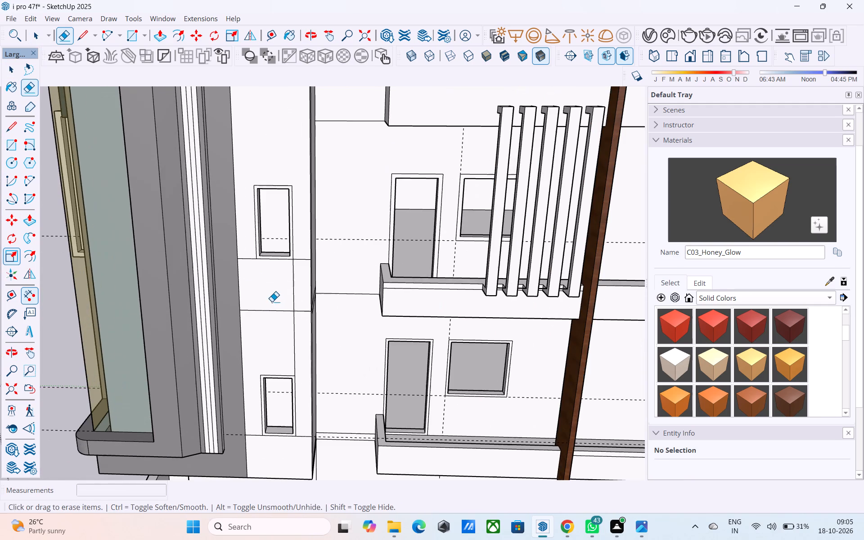
{"action": "left_click_drag", "start_coordinate": [276, 306], "coordinate": [281, 319]}
{"action": "left_click_drag", "start_coordinate": [293, 306], "coordinate": [292, 321]}
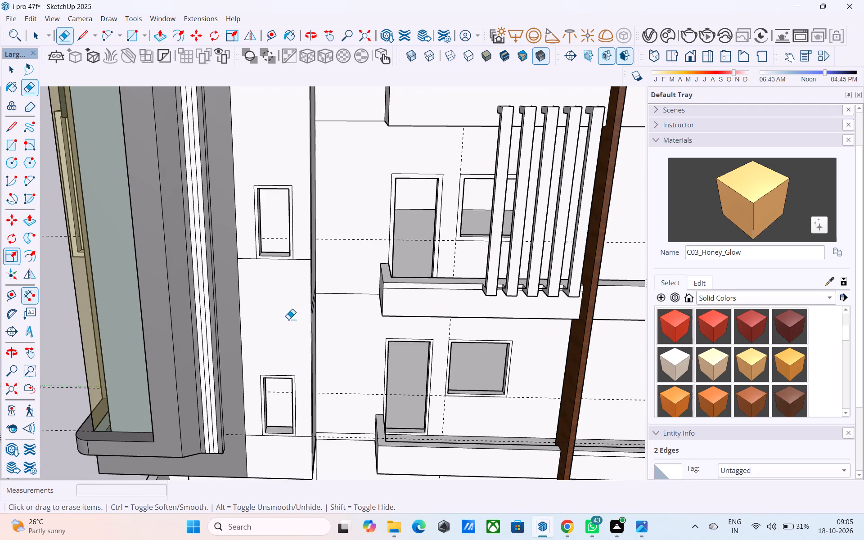
{"action": "scroll", "coordinate": [296, 289], "scroll_direction": "up", "scroll_amount": 4}
{"action": "left_click", "coordinate": [308, 250]}
{"action": "left_click", "coordinate": [306, 246]}
{"action": "left_click_drag", "start_coordinate": [224, 246], "coordinate": [229, 265]}
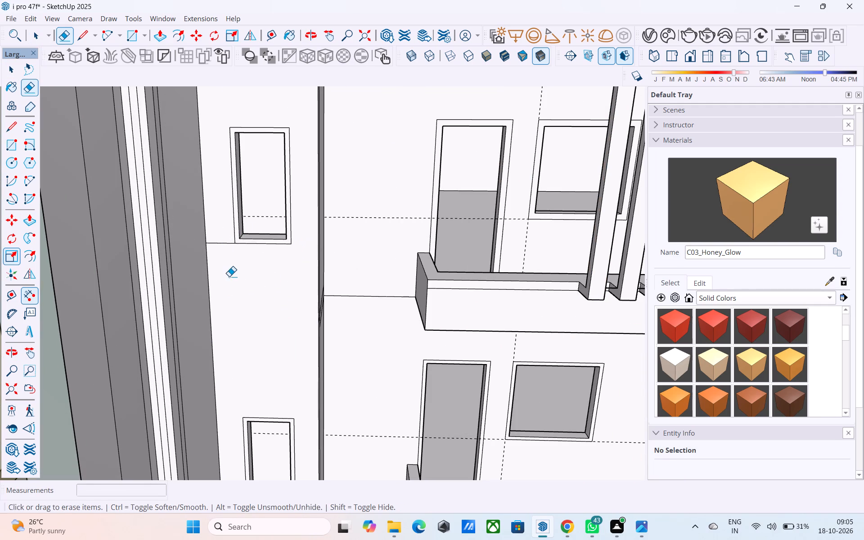
{"action": "left_click_drag", "start_coordinate": [223, 242], "coordinate": [232, 307]}
Erase the edges beside the lower tower window's base and the horizontal guides crossing the lower floor.
{"action": "scroll", "coordinate": [229, 324], "scroll_direction": "down", "scroll_amount": 9}
{"action": "middle_click_drag", "start_coordinate": [256, 377], "coordinate": [252, 336]}
{"action": "scroll", "coordinate": [248, 366], "scroll_direction": "up", "scroll_amount": 3}
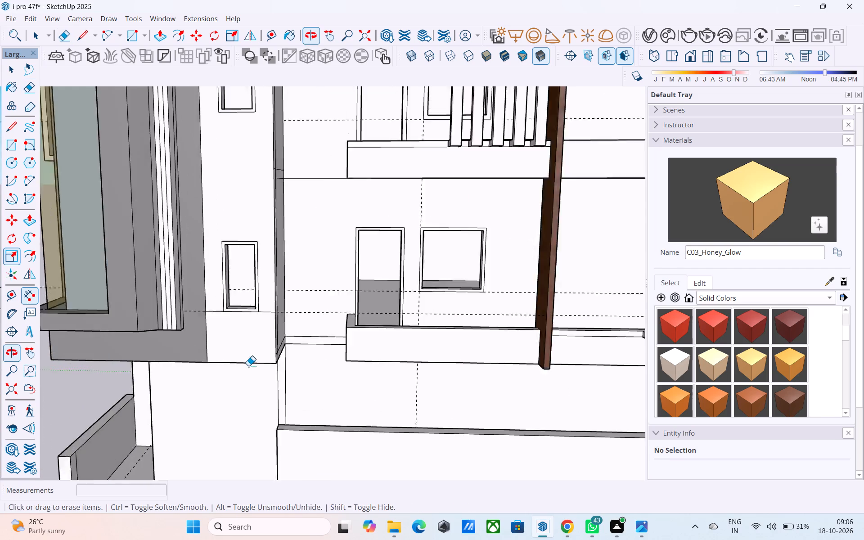
{"action": "scroll", "coordinate": [248, 366], "scroll_direction": "up", "scroll_amount": 4}
{"action": "left_click_drag", "start_coordinate": [205, 283], "coordinate": [210, 326]}
{"action": "left_click_drag", "start_coordinate": [286, 259], "coordinate": [288, 273]}
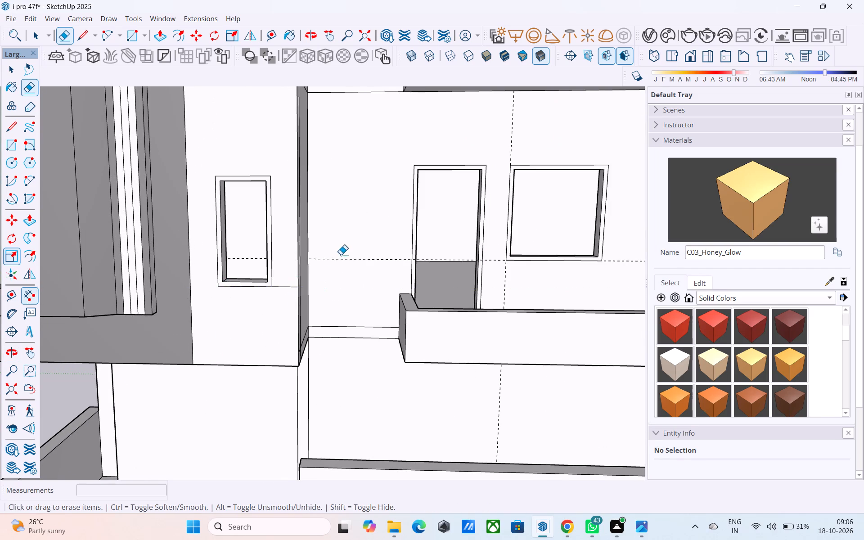
{"action": "left_click_drag", "start_coordinate": [348, 249], "coordinate": [351, 286]}
Erase the horizontal guide across the upper floor's windows and the vertical guide running through the side facade's windows.
{"action": "scroll", "coordinate": [348, 297], "scroll_direction": "down", "scroll_amount": 9}
{"action": "middle_click_drag", "start_coordinate": [346, 347], "coordinate": [361, 364]}
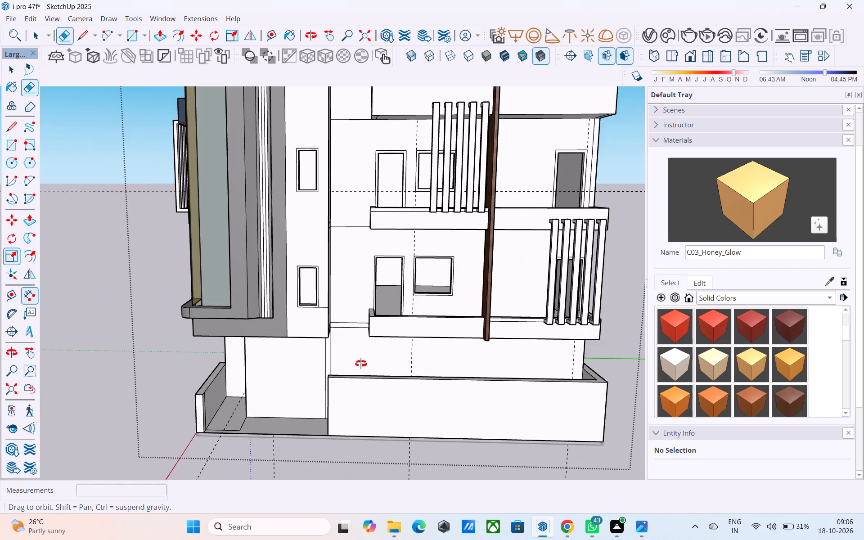
{"action": "middle_click_drag", "start_coordinate": [361, 364], "coordinate": [436, 430]}
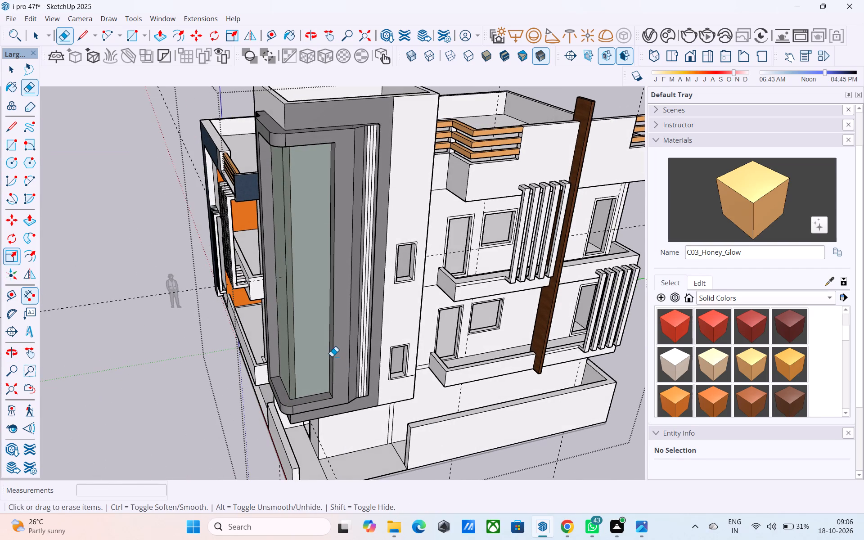
{"action": "key", "text": "space"}
{"action": "scroll", "coordinate": [326, 341], "scroll_direction": "down", "scroll_amount": 2}
{"action": "middle_click_drag", "start_coordinate": [320, 352], "coordinate": [220, 333]}
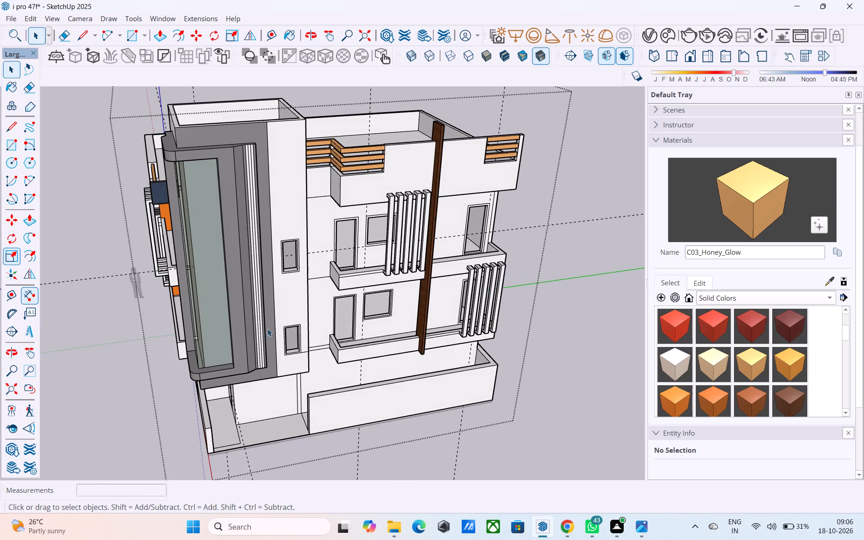
{"action": "middle_click_drag", "start_coordinate": [333, 320], "coordinate": [305, 321]}
{"action": "key", "text": "e"}
{"action": "scroll", "coordinate": [303, 267], "scroll_direction": "up", "scroll_amount": 4}
{"action": "left_click_drag", "start_coordinate": [292, 243], "coordinate": [305, 256]}
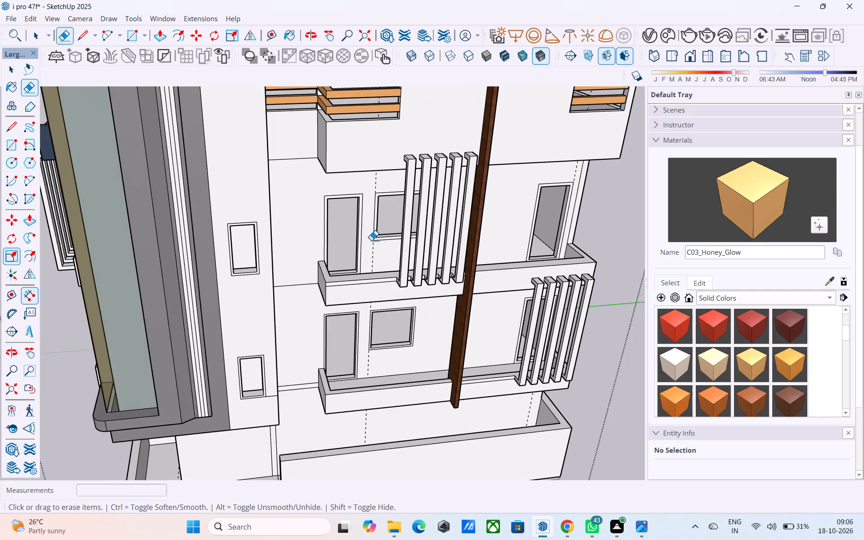
{"action": "left_click_drag", "start_coordinate": [378, 254], "coordinate": [373, 256]}
Save the model with the whole building in view.
{"action": "key", "text": "space"}
{"action": "scroll", "coordinate": [389, 342], "scroll_direction": "down", "scroll_amount": 1}
{"action": "middle_click_drag", "start_coordinate": [390, 312], "coordinate": [387, 307]}
{"action": "scroll", "coordinate": [387, 307], "scroll_direction": "down", "scroll_amount": 2}
{"action": "middle_click_drag", "start_coordinate": [351, 345], "coordinate": [334, 310]}
{"action": "scroll", "coordinate": [333, 315], "scroll_direction": "down", "scroll_amount": 1}
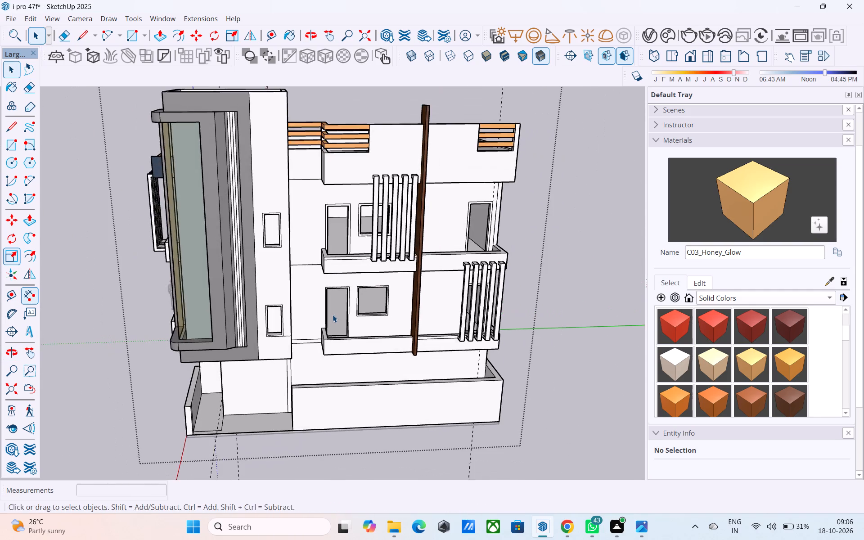
{"action": "middle_click_drag", "start_coordinate": [343, 322], "coordinate": [402, 357]}
{"action": "key", "text": "ctrl+s"}
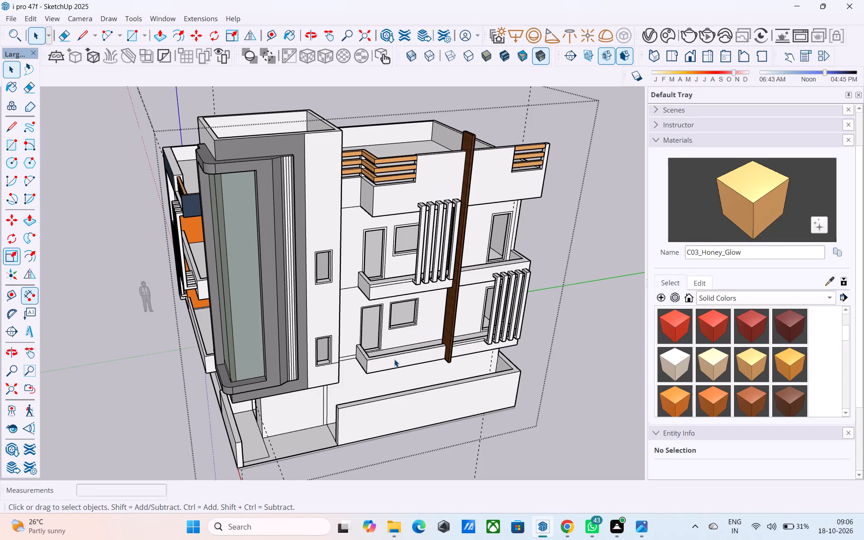
Extrude the grey panel on the front facade's dark blue top band, beside the wooden rails, 6" outward.
{"action": "middle_click_drag", "start_coordinate": [324, 366], "coordinate": [503, 353]}
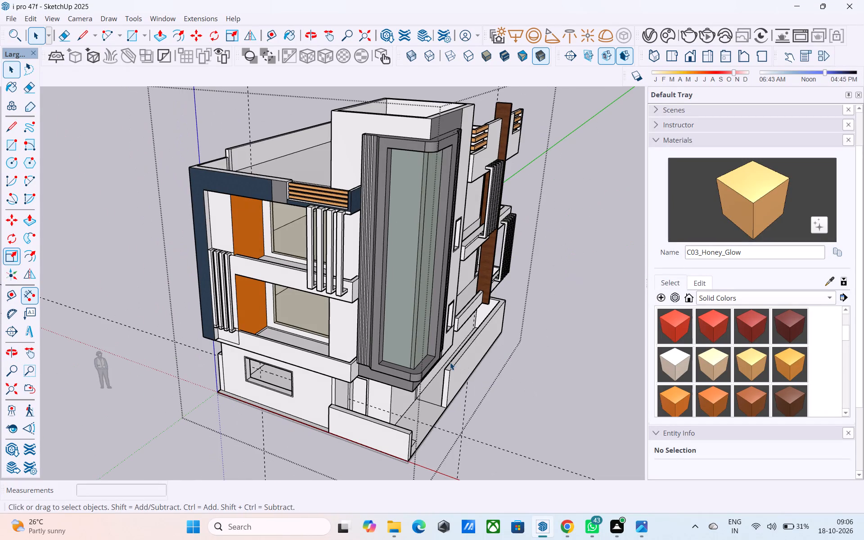
{"action": "middle_click_drag", "start_coordinate": [449, 362], "coordinate": [416, 366]}
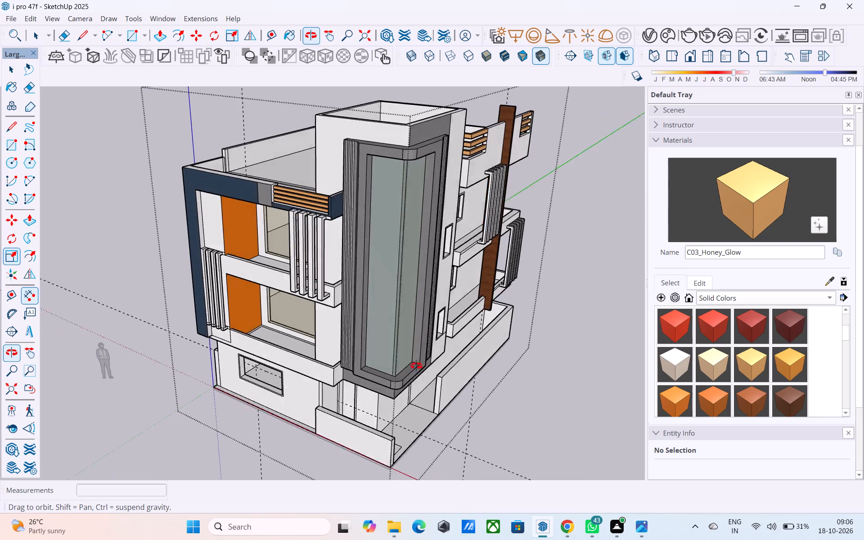
{"action": "middle_click_drag", "start_coordinate": [416, 366], "coordinate": [427, 321]}
{"action": "middle_click_drag", "start_coordinate": [374, 248], "coordinate": [371, 163]}
{"action": "middle_click_drag", "start_coordinate": [370, 157], "coordinate": [373, 241], "text": "shift"}
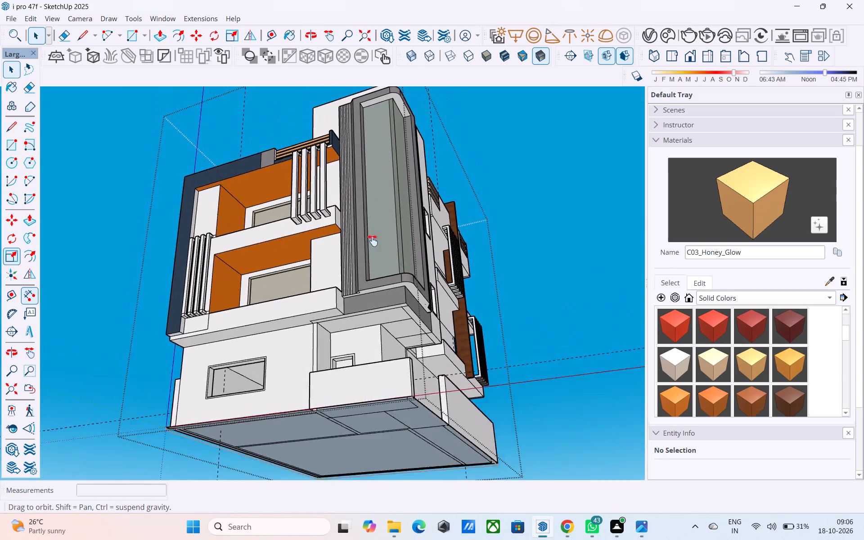
{"action": "middle_click_drag", "start_coordinate": [373, 241], "coordinate": [375, 276], "text": "shift"}
{"action": "scroll", "coordinate": [275, 174], "scroll_direction": "up", "scroll_amount": 16}
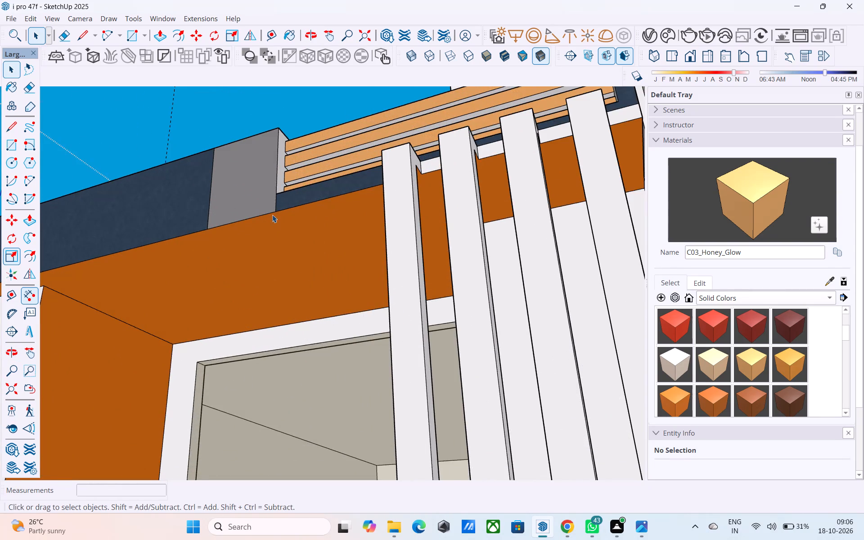
{"action": "scroll", "coordinate": [272, 215], "scroll_direction": "up", "scroll_amount": 1}
{"action": "scroll", "coordinate": [275, 215], "scroll_direction": "down", "scroll_amount": 4}
{"action": "left_click", "coordinate": [255, 203]}
{"action": "key", "text": "p"}
{"action": "left_click", "coordinate": [255, 203]}
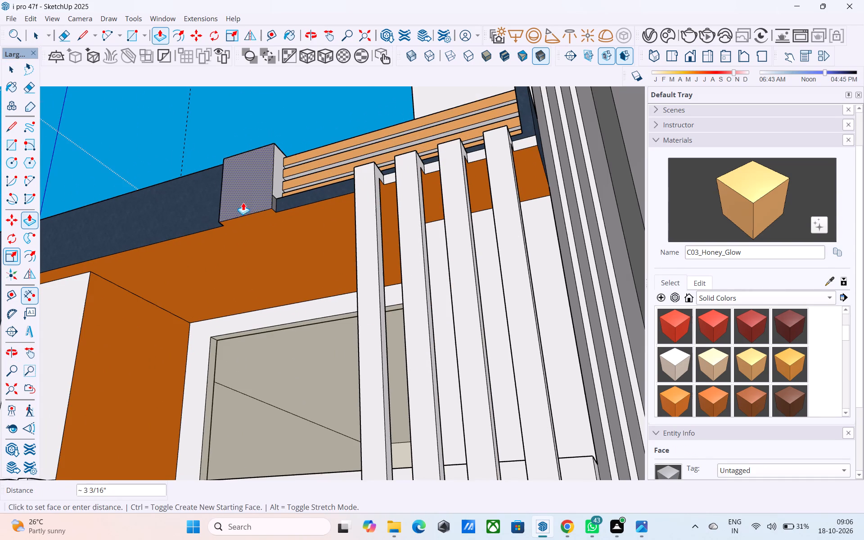
{"action": "type", "text": "6\""}
{"action": "key", "text": "Return"}
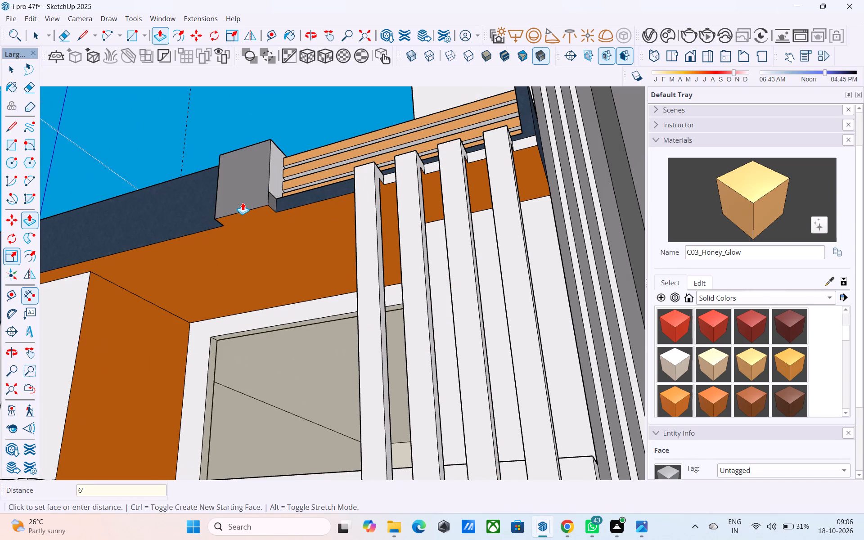
Draw a line along the back of the grey block's underside to separate it from the orange ceiling.
{"action": "key", "text": "space"}
{"action": "type", "text": "L"}
{"action": "scroll", "coordinate": [276, 224], "scroll_direction": "up", "scroll_amount": 2}
{"action": "left_click", "coordinate": [276, 211]}
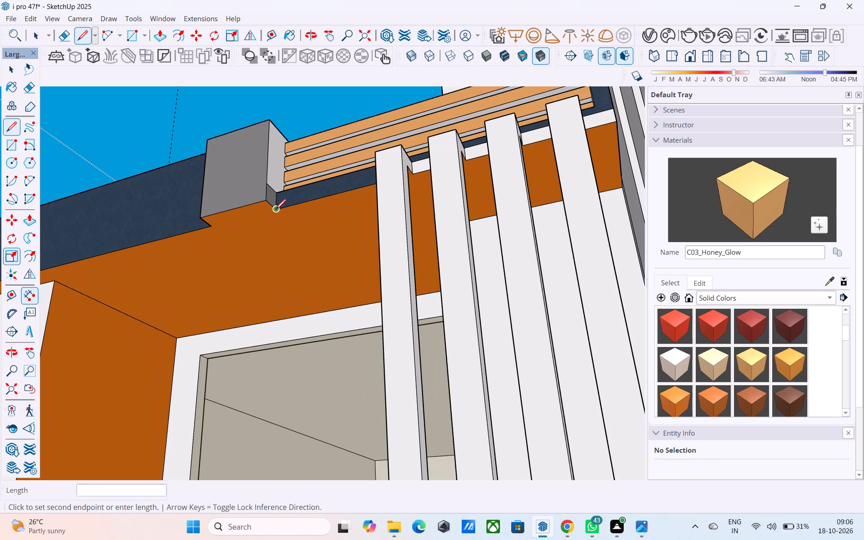
{"action": "left_click", "coordinate": [214, 228]}
{"action": "key", "text": "space"}
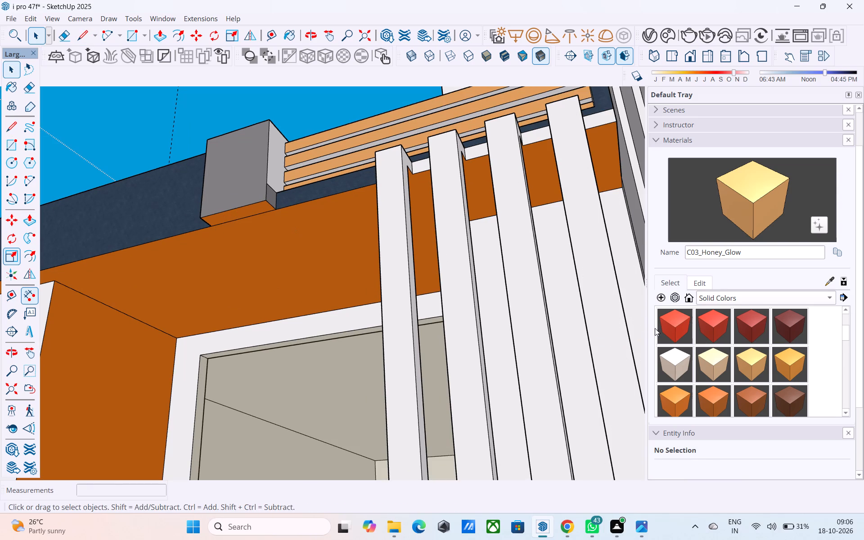
Paint the grey block's orange underside with the in-model material M04_Stone_Frost.
{"action": "scroll", "coordinate": [680, 339], "scroll_direction": "up", "scroll_amount": 9}
{"action": "left_click", "coordinate": [701, 350]}
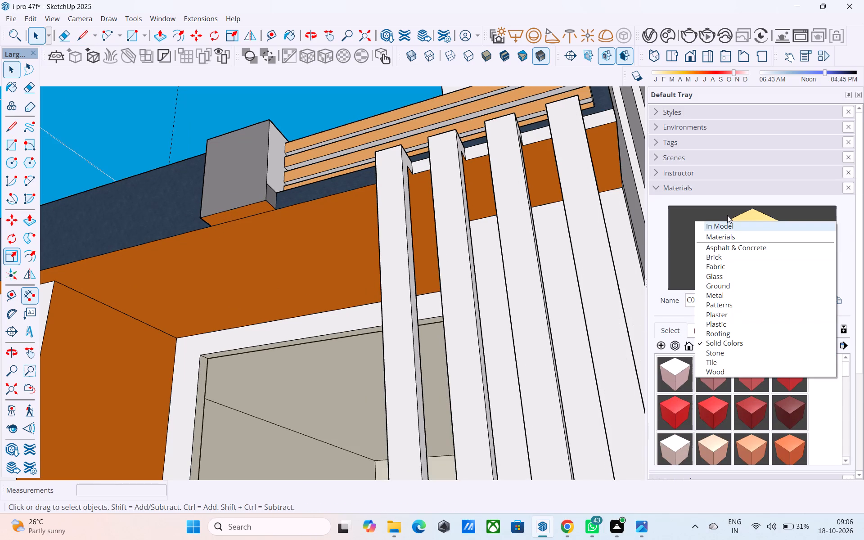
{"action": "left_click", "coordinate": [729, 225]}
{"action": "left_click", "coordinate": [711, 413]}
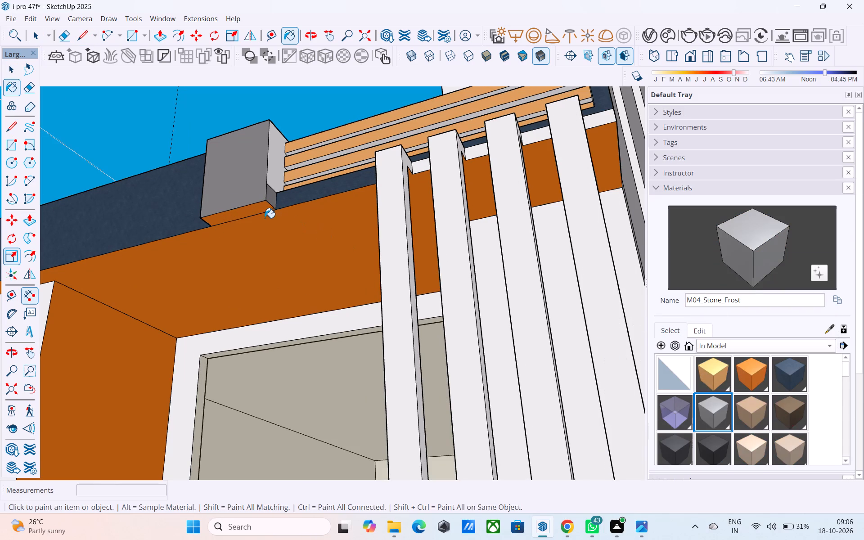
{"action": "left_click", "coordinate": [256, 212]}
Extrude the grey block's underside downward about 20' 9 1/4", forming a full-height vertical strip across the front facade.
{"action": "key", "text": "space"}
{"action": "left_click", "coordinate": [254, 211]}
{"action": "key", "text": "p"}
{"action": "left_click", "coordinate": [254, 211]}
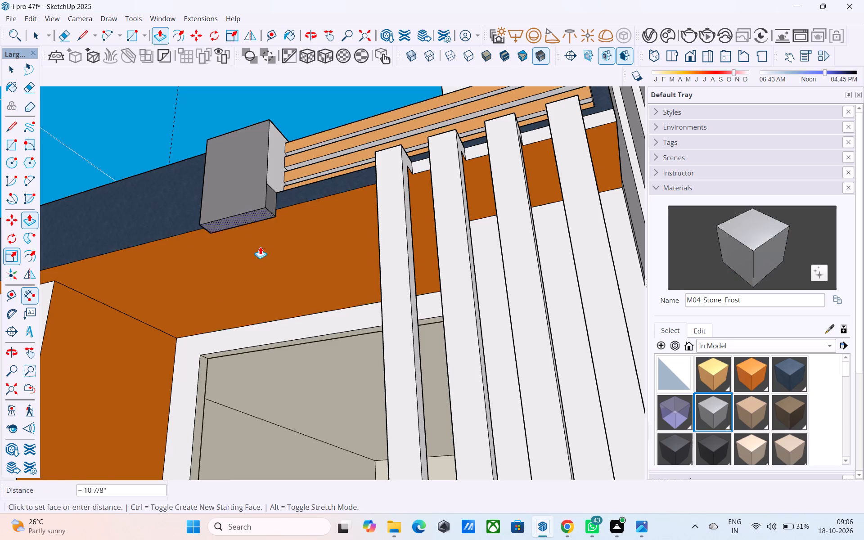
{"action": "scroll", "coordinate": [259, 245], "scroll_direction": "down", "scroll_amount": 15}
{"action": "scroll", "coordinate": [261, 385], "scroll_direction": "down", "scroll_amount": 4}
{"action": "middle_click_drag", "start_coordinate": [255, 412], "coordinate": [269, 458]}
{"action": "scroll", "coordinate": [269, 458], "scroll_direction": "up", "scroll_amount": 9}
{"action": "left_click", "coordinate": [268, 442]}
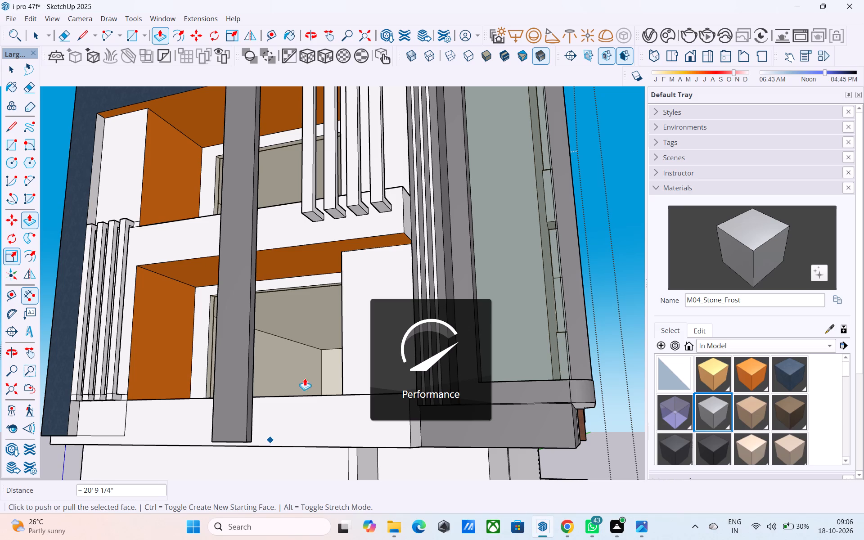
Extend the grey vertical strip's bottom face down to the underside of the white band above the ground floor.
{"action": "scroll", "coordinate": [320, 382], "scroll_direction": "down", "scroll_amount": 1}
{"action": "middle_click_drag", "start_coordinate": [320, 382], "coordinate": [292, 329]}
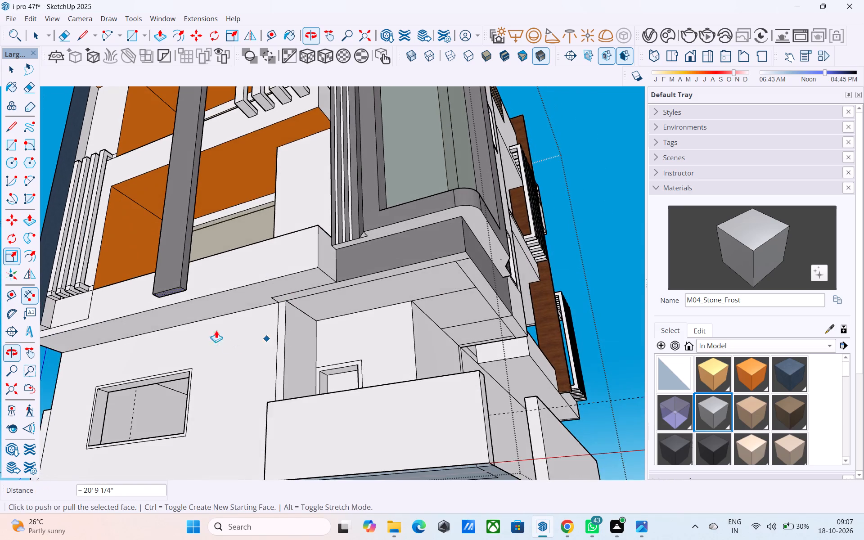
{"action": "scroll", "coordinate": [188, 290], "scroll_direction": "up", "scroll_amount": 7}
{"action": "left_click", "coordinate": [173, 288]}
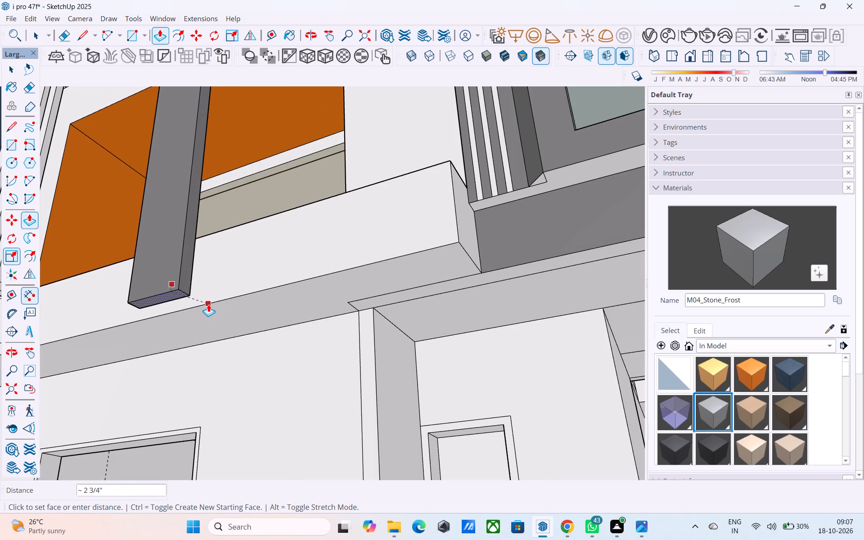
{"action": "key", "text": "space"}
{"action": "key", "text": "p"}
{"action": "left_click", "coordinate": [178, 283]}
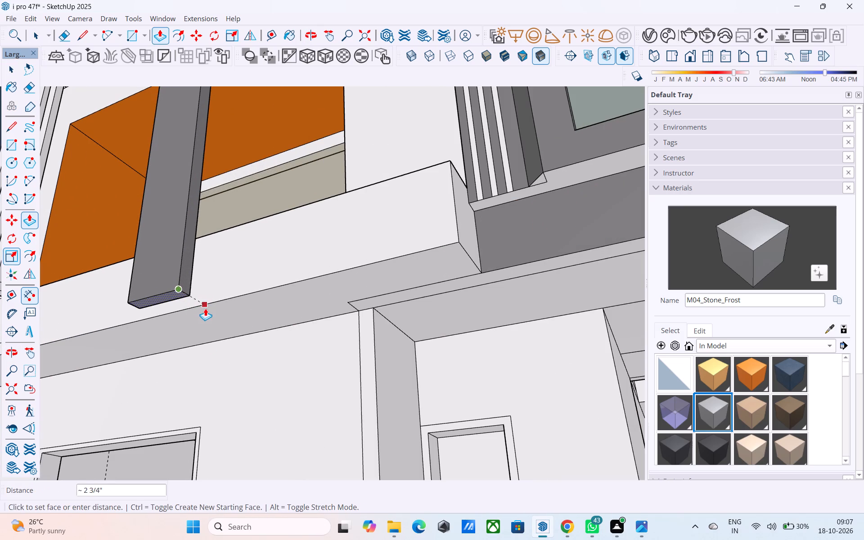
{"action": "left_click", "coordinate": [215, 311]}
{"action": "scroll", "coordinate": [176, 288], "scroll_direction": "up", "scroll_amount": 5}
{"action": "left_click", "coordinate": [173, 285]}
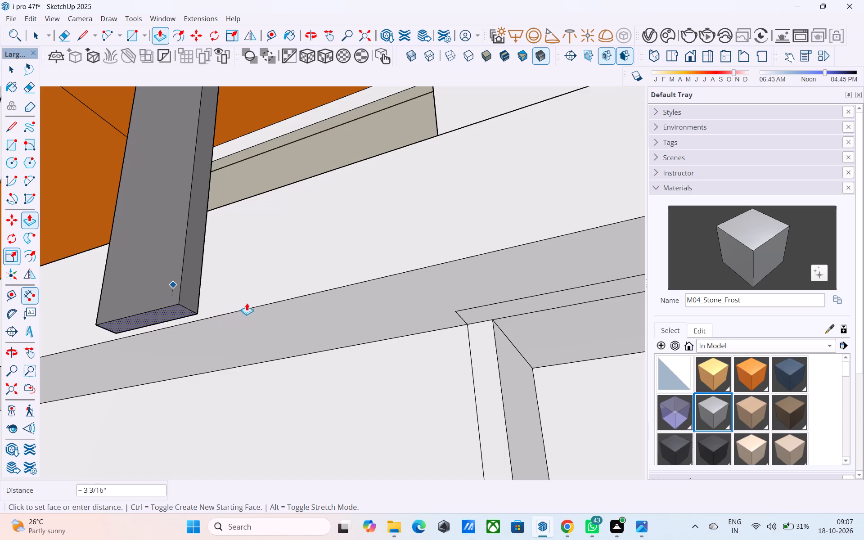
{"action": "left_click", "coordinate": [255, 314]}
{"action": "key", "text": "space"}
{"action": "left_click", "coordinate": [170, 305]}
{"action": "scroll", "coordinate": [170, 305], "scroll_direction": "up", "scroll_amount": 3}
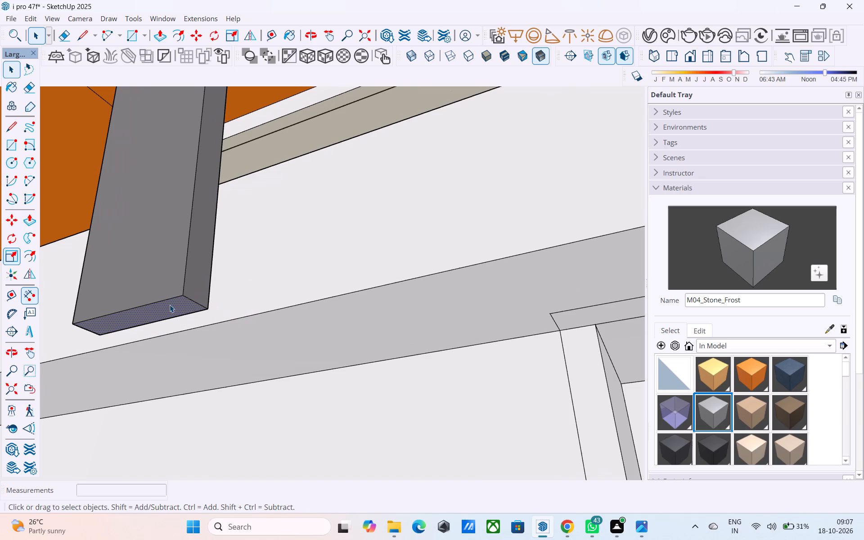
{"action": "key", "text": "p"}
{"action": "left_click", "coordinate": [170, 307]}
{"action": "middle_click_drag", "start_coordinate": [280, 310], "coordinate": [283, 318]}
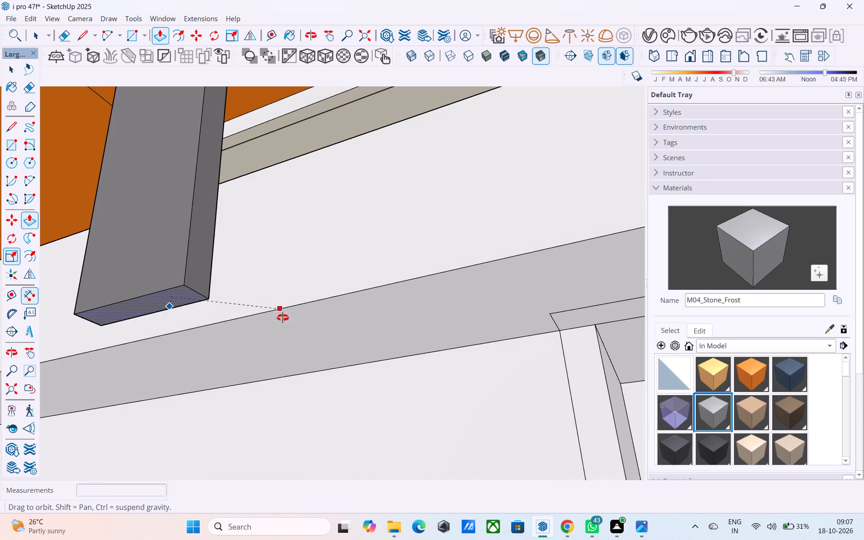
{"action": "middle_click_drag", "start_coordinate": [283, 318], "coordinate": [292, 355]}
{"action": "left_click", "coordinate": [306, 307]}
Save the model with the whole building in view.
{"action": "scroll", "coordinate": [279, 292], "scroll_direction": "down", "scroll_amount": 5}
{"action": "middle_click_drag", "start_coordinate": [274, 307], "coordinate": [336, 408]}
{"action": "scroll", "coordinate": [321, 372], "scroll_direction": "down", "scroll_amount": 9}
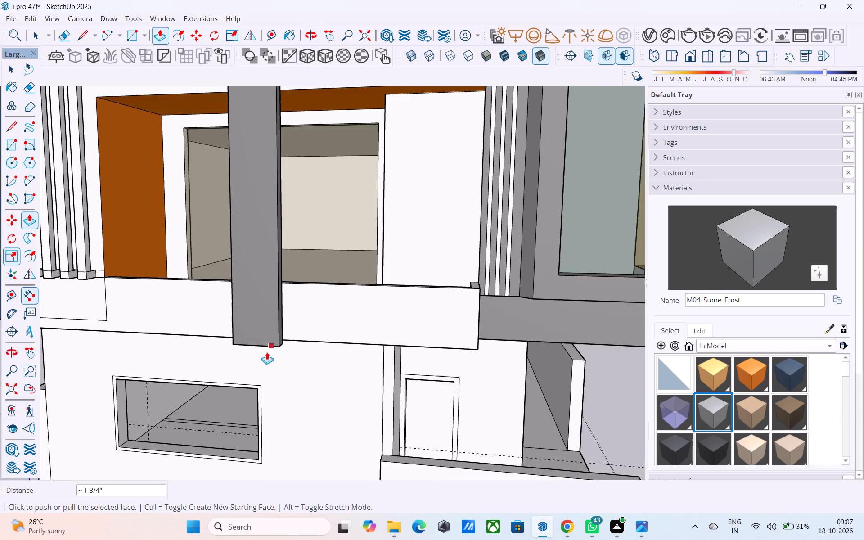
{"action": "scroll", "coordinate": [267, 352], "scroll_direction": "down", "scroll_amount": 8}
{"action": "key", "text": "space"}
{"action": "scroll", "coordinate": [188, 340], "scroll_direction": "down", "scroll_amount": 4}
{"action": "middle_click_drag", "start_coordinate": [242, 344], "coordinate": [191, 384]}
{"action": "key", "text": "ctrl+s"}
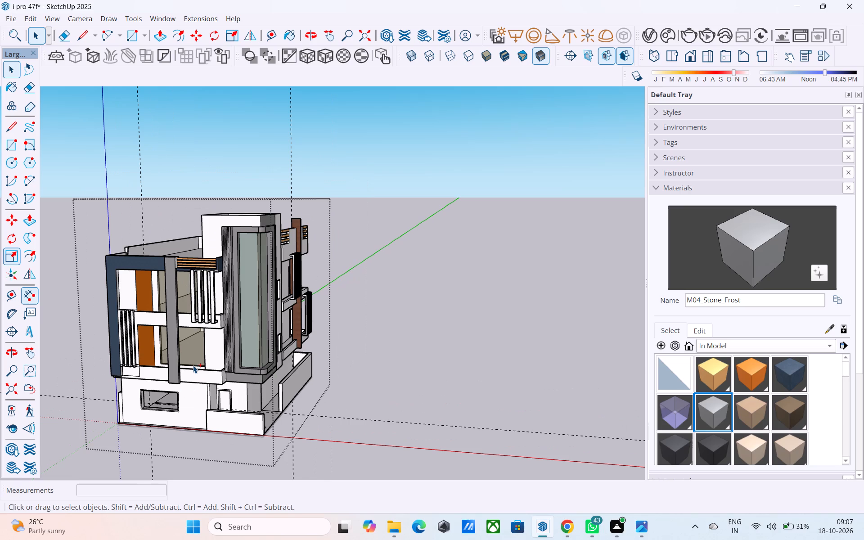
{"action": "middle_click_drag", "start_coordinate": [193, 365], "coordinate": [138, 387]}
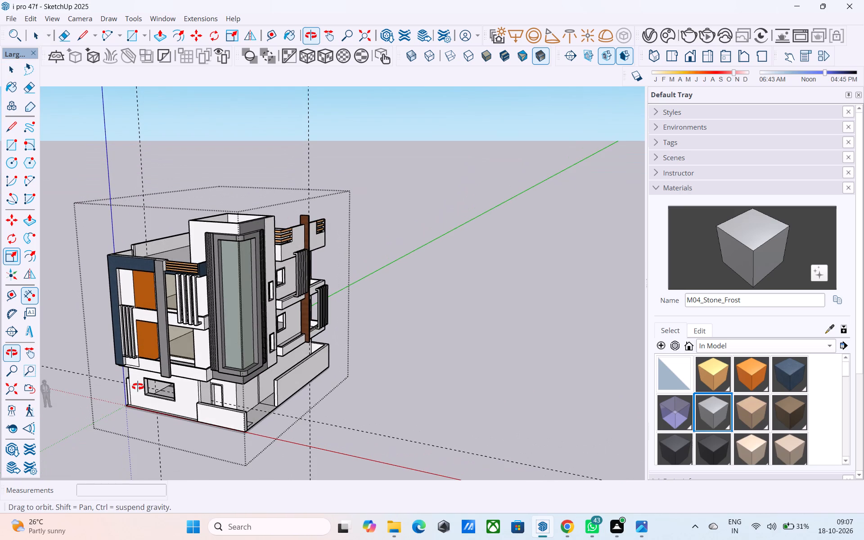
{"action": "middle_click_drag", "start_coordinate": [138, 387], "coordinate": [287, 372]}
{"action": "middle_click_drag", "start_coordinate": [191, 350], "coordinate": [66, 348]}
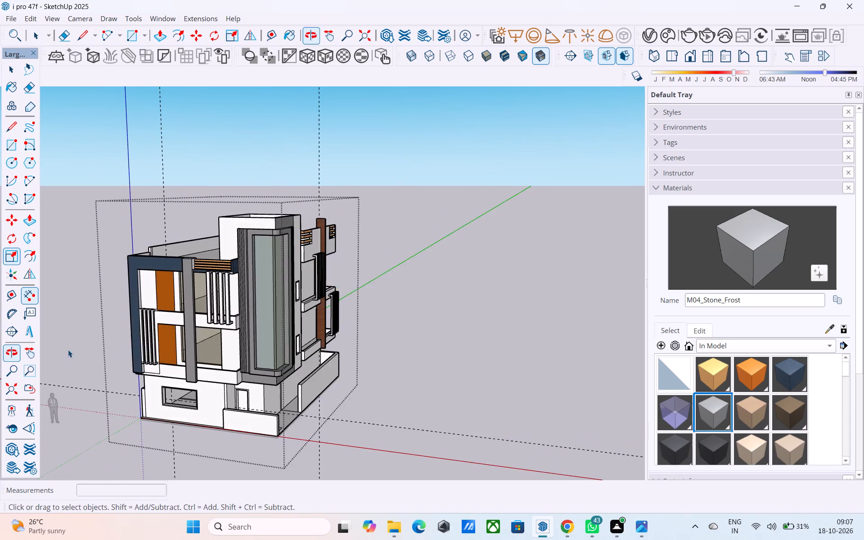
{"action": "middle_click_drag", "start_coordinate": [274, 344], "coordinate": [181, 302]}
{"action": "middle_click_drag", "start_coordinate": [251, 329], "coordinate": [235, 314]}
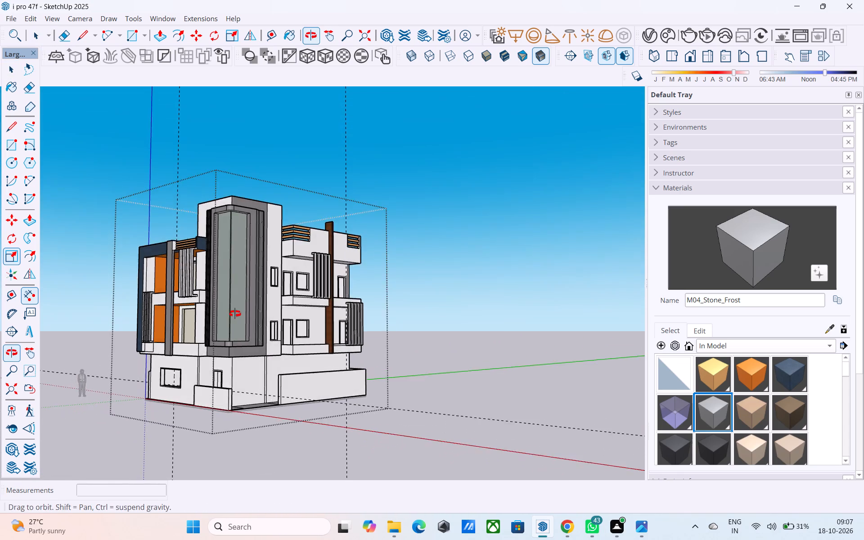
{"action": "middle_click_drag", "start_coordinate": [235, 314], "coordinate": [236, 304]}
Paint the ground-floor side wall beneath the corner tower with D01_Frost_White from the Solid Colors materials.
{"action": "left_click", "coordinate": [717, 348]}
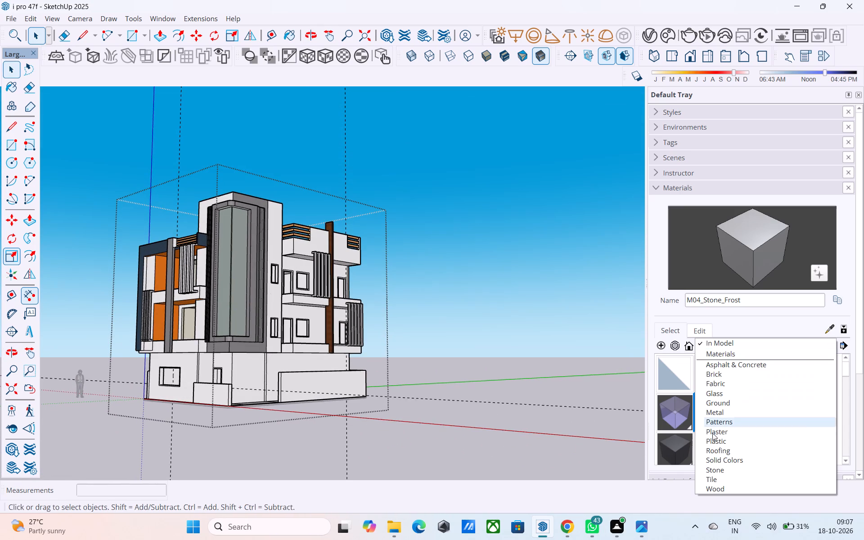
{"action": "left_click", "coordinate": [714, 461]}
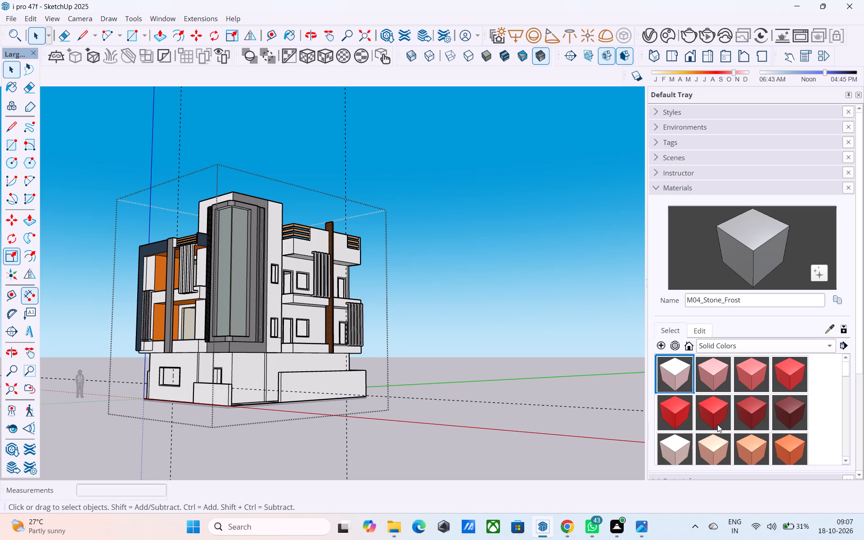
{"action": "scroll", "coordinate": [717, 424], "scroll_direction": "down", "scroll_amount": 6}
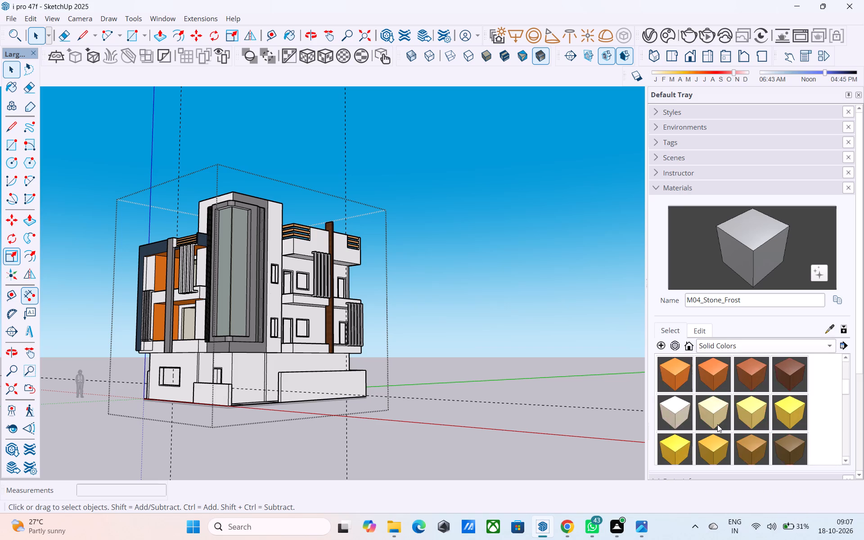
{"action": "scroll", "coordinate": [717, 424], "scroll_direction": "up", "scroll_amount": 2}
{"action": "scroll", "coordinate": [717, 424], "scroll_direction": "down", "scroll_amount": 1}
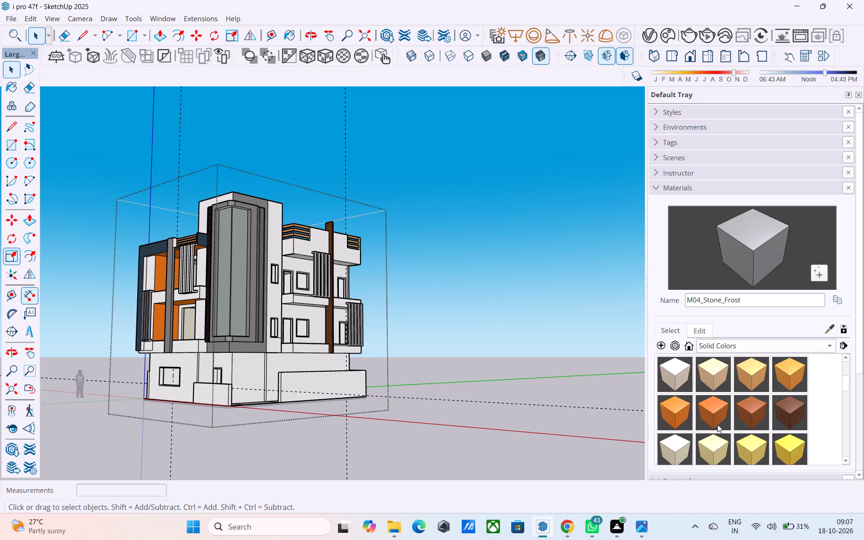
{"action": "left_click", "coordinate": [683, 386]}
{"action": "middle_click_drag", "start_coordinate": [174, 341], "coordinate": [181, 337]}
{"action": "scroll", "coordinate": [183, 337], "scroll_direction": "up", "scroll_amount": 4}
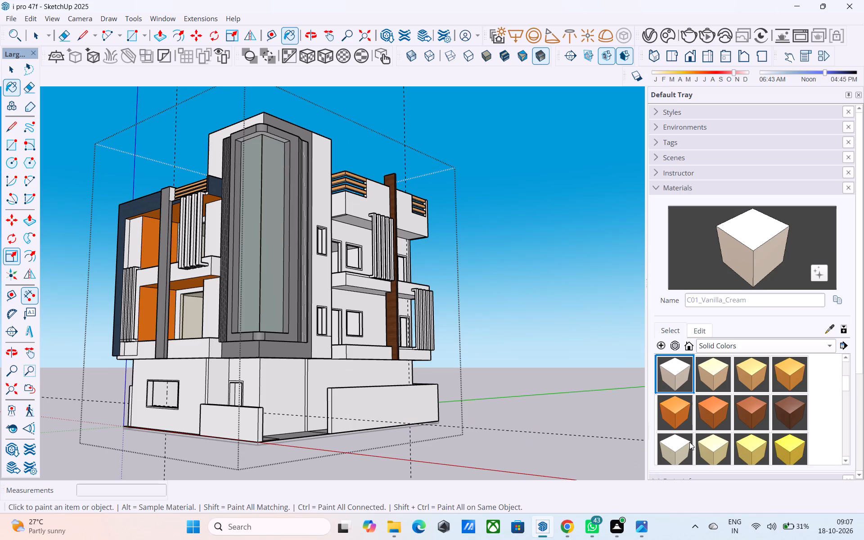
{"action": "left_click", "coordinate": [689, 442]}
{"action": "middle_click_drag", "start_coordinate": [688, 435], "coordinate": [517, 390]}
{"action": "scroll", "coordinate": [331, 365], "scroll_direction": "up", "scroll_amount": 4}
{"action": "left_click", "coordinate": [266, 399]}
Paint the side elevation's roof parapet faces and the top-floor wall behind the white fins with D01_Frost_White.
{"action": "scroll", "coordinate": [339, 408], "scroll_direction": "down", "scroll_amount": 4}
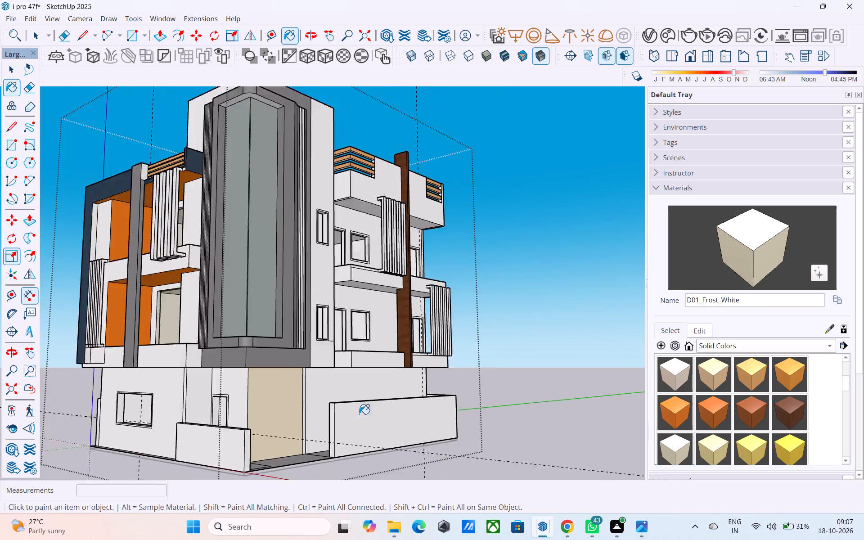
{"action": "scroll", "coordinate": [359, 414], "scroll_direction": "down", "scroll_amount": 1}
{"action": "scroll", "coordinate": [371, 418], "scroll_direction": "up", "scroll_amount": 1}
{"action": "middle_click_drag", "start_coordinate": [366, 419], "coordinate": [371, 432]}
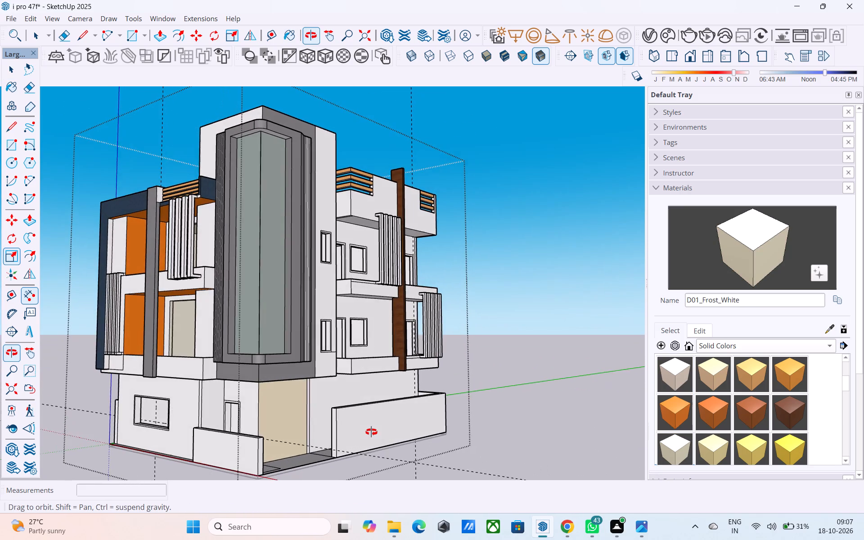
{"action": "middle_click_drag", "start_coordinate": [371, 432], "coordinate": [293, 504]}
{"action": "middle_click_drag", "start_coordinate": [374, 260], "coordinate": [312, 273]}
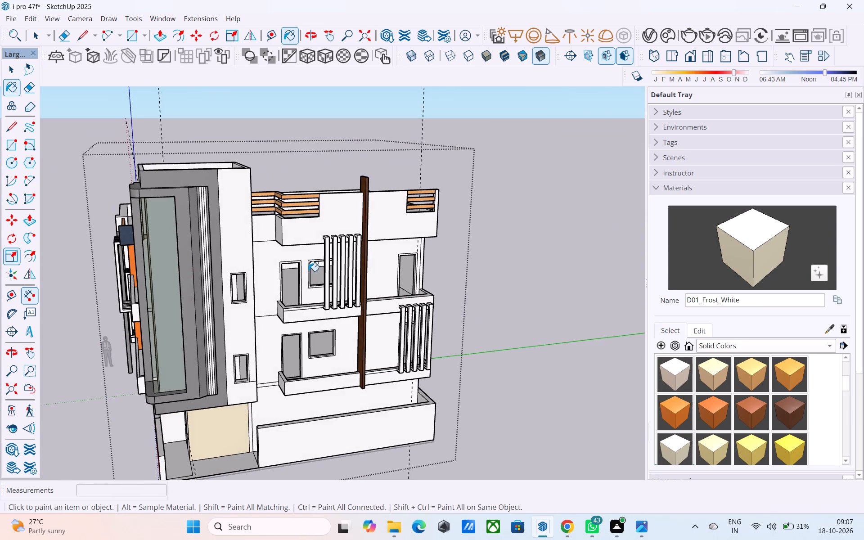
{"action": "scroll", "coordinate": [317, 248], "scroll_direction": "up", "scroll_amount": 3}
{"action": "left_click", "coordinate": [300, 225]}
{"action": "middle_click_drag", "start_coordinate": [309, 243], "coordinate": [297, 236]}
{"action": "scroll", "coordinate": [256, 231], "scroll_direction": "up", "scroll_amount": 2}
{"action": "left_click", "coordinate": [445, 212]}
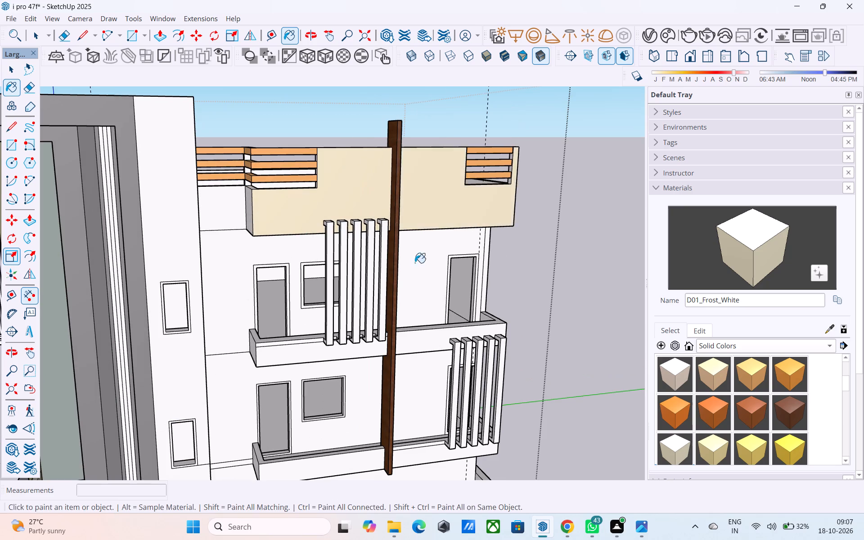
{"action": "middle_click_drag", "start_coordinate": [413, 273], "coordinate": [403, 265]}
{"action": "left_click", "coordinate": [406, 265]}
{"action": "left_click", "coordinate": [207, 204]}
Paint the side elevation's upper balcony parapet and the wall of the floor below it with D01_Frost_White.
{"action": "middle_click_drag", "start_coordinate": [245, 335], "coordinate": [264, 308]}
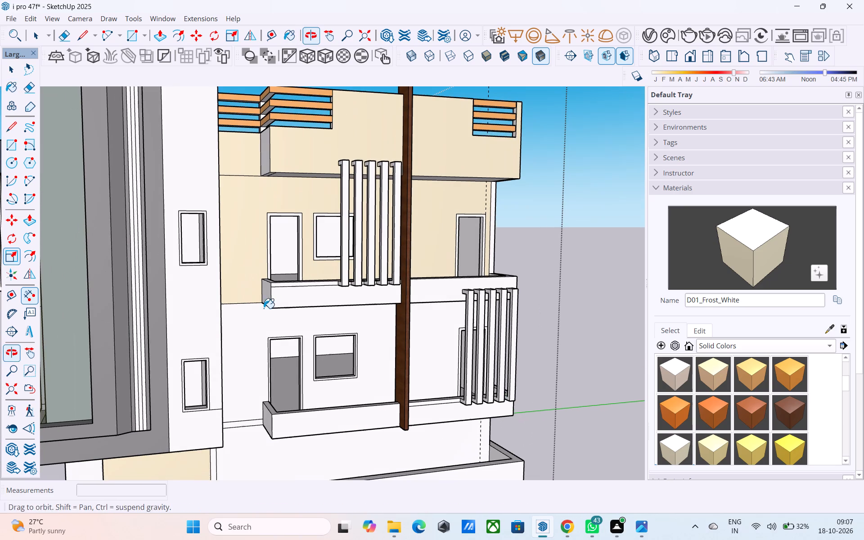
{"action": "left_click", "coordinate": [303, 298]}
{"action": "left_click", "coordinate": [441, 298]}
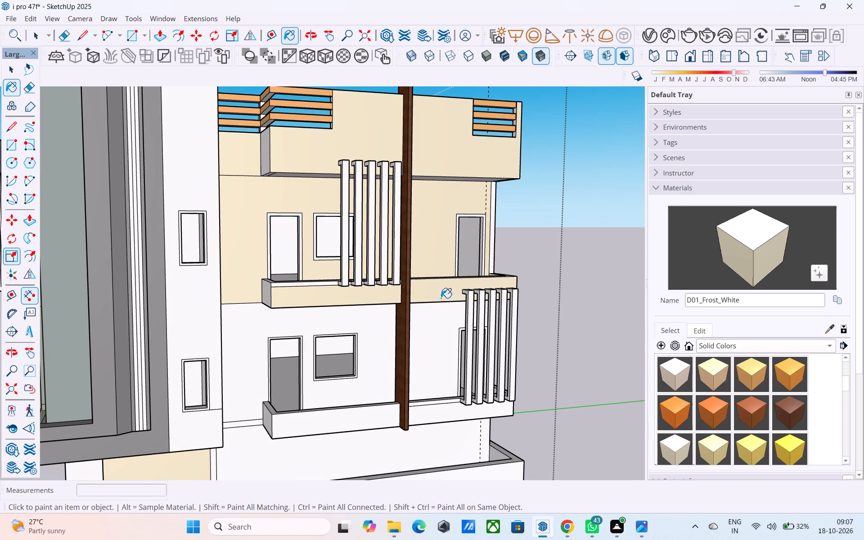
{"action": "left_click", "coordinate": [434, 328]}
{"action": "left_click", "coordinate": [382, 342]}
Paint the ground-floor side wall behind the white boundary wall with D01_Frost_White.
{"action": "middle_click_drag", "start_coordinate": [357, 338], "coordinate": [397, 340]}
{"action": "scroll", "coordinate": [379, 337], "scroll_direction": "down", "scroll_amount": 7}
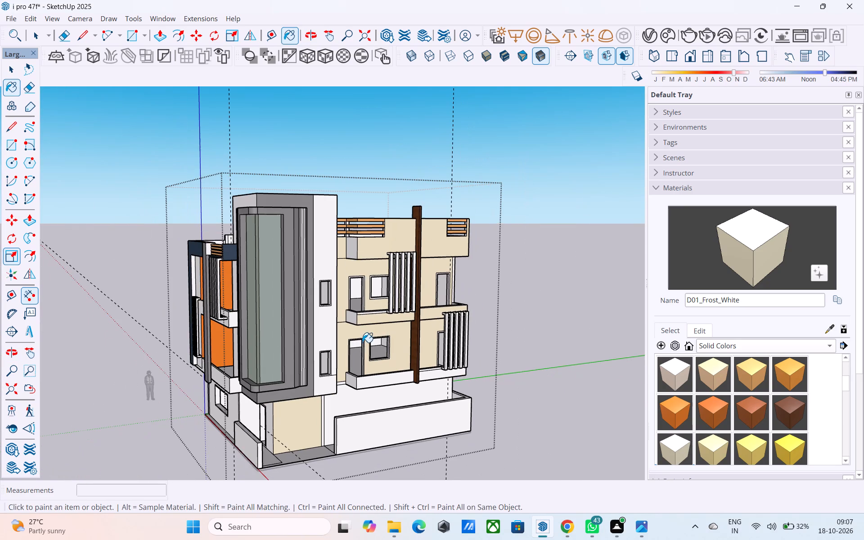
{"action": "scroll", "coordinate": [239, 320], "scroll_direction": "down", "scroll_amount": 1}
{"action": "middle_click_drag", "start_coordinate": [390, 340], "coordinate": [202, 330]}
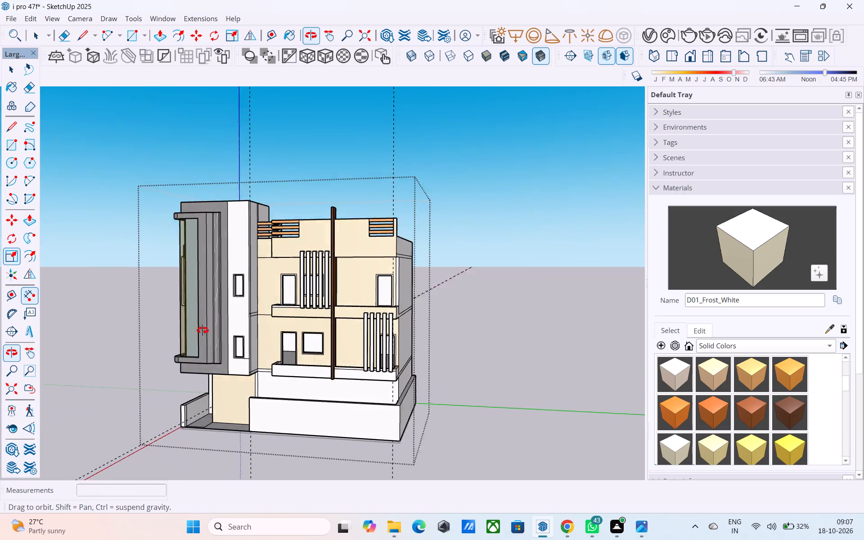
{"action": "middle_click_drag", "start_coordinate": [202, 330], "coordinate": [202, 330]}
{"action": "middle_click_drag", "start_coordinate": [334, 358], "coordinate": [492, 326]}
{"action": "scroll", "coordinate": [418, 371], "scroll_direction": "up", "scroll_amount": 4}
{"action": "left_click", "coordinate": [346, 376]}
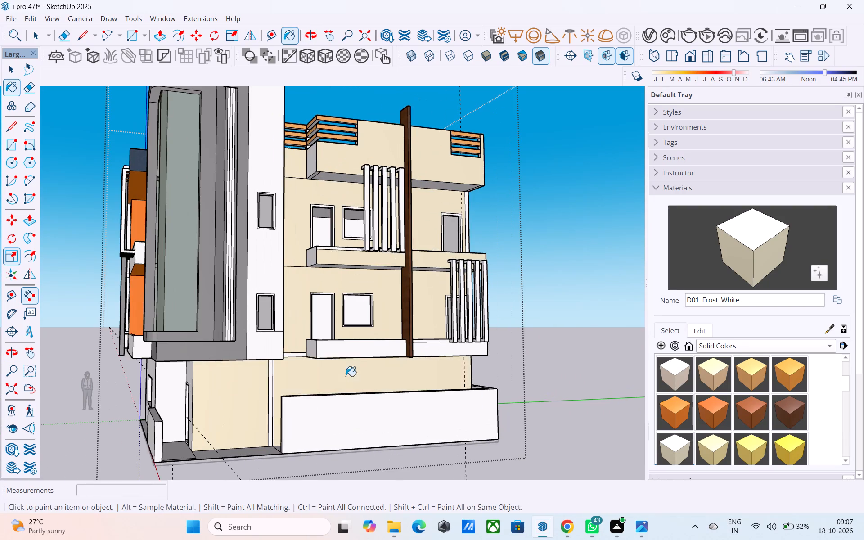
Paint the side's lower balcony parapet, the thin band beside it and the narrow vertical wall strip below with D01_Frost_White.
{"action": "middle_click_drag", "start_coordinate": [346, 376], "coordinate": [382, 374]}
{"action": "scroll", "coordinate": [329, 341], "scroll_direction": "up", "scroll_amount": 4}
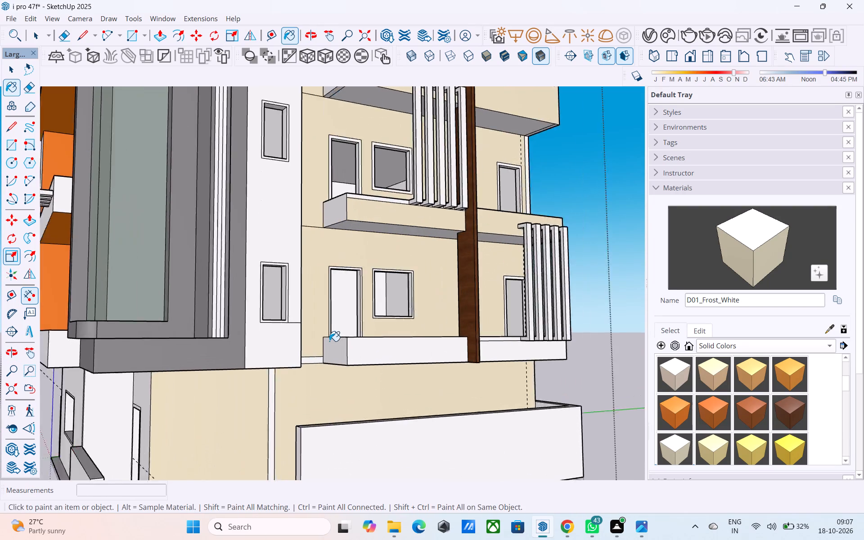
{"action": "scroll", "coordinate": [329, 341], "scroll_direction": "up", "scroll_amount": 2}
{"action": "left_click", "coordinate": [355, 348]}
{"action": "left_click", "coordinate": [329, 348]}
{"action": "middle_click_drag", "start_coordinate": [329, 355], "coordinate": [303, 348]}
{"action": "scroll", "coordinate": [327, 355], "scroll_direction": "up", "scroll_amount": 5}
{"action": "left_click", "coordinate": [213, 346]}
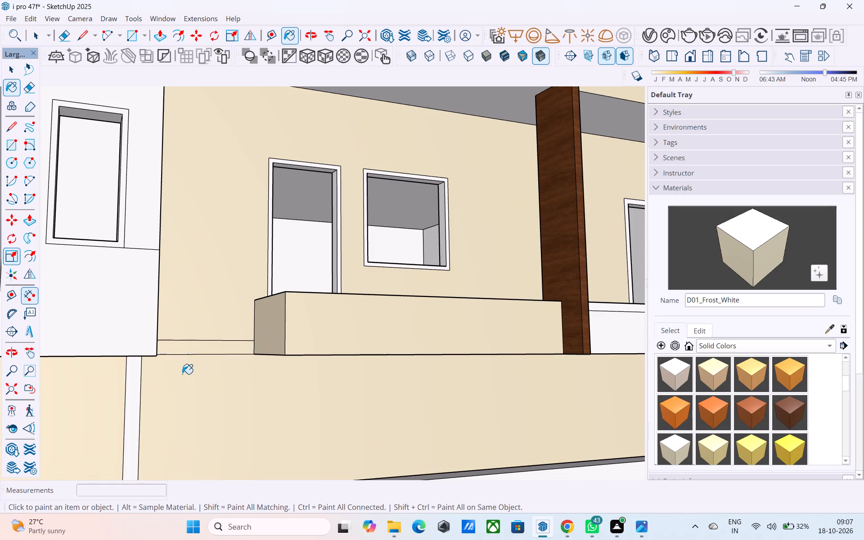
{"action": "left_click", "coordinate": [138, 390]}
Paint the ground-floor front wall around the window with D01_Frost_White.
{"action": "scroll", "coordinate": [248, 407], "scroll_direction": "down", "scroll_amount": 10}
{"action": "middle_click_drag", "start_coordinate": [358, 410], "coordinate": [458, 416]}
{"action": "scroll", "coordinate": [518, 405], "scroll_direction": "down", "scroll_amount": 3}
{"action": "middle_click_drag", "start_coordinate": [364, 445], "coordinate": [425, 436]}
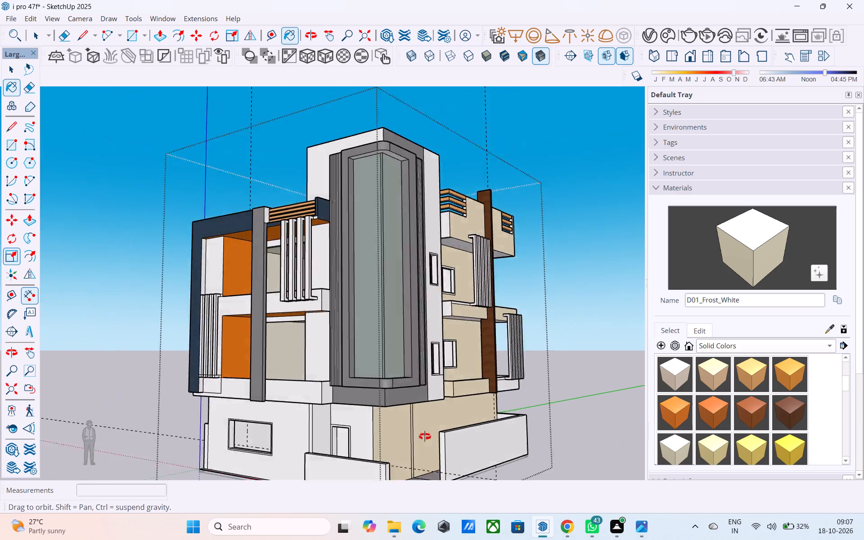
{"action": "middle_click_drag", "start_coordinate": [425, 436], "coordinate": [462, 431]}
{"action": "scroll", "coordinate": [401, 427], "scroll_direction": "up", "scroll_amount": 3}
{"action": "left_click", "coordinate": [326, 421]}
Paint the ground-floor front wall around the window with the in-model material ThomThom - Waistcoat1.
{"action": "middle_click_drag", "start_coordinate": [325, 423], "coordinate": [330, 381]}
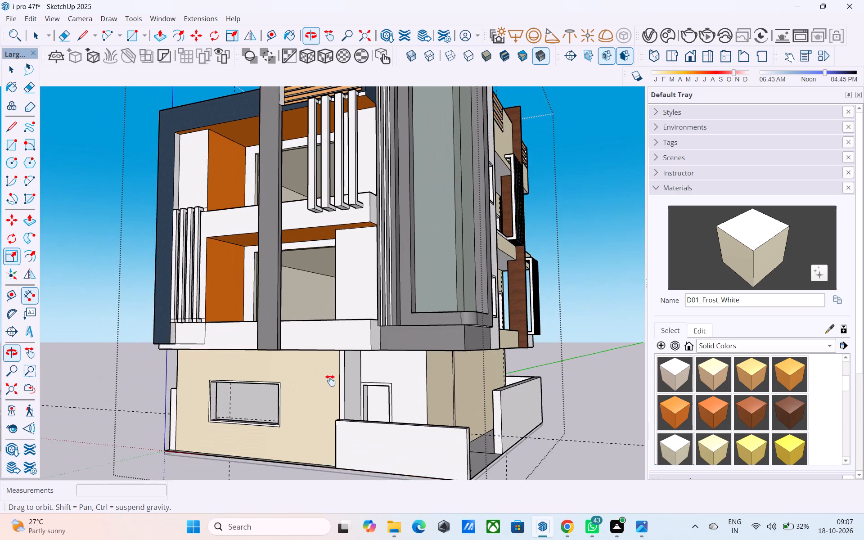
{"action": "middle_click_drag", "start_coordinate": [330, 381], "coordinate": [330, 378]}
{"action": "middle_click_drag", "start_coordinate": [341, 385], "coordinate": [300, 383], "text": "shift"}
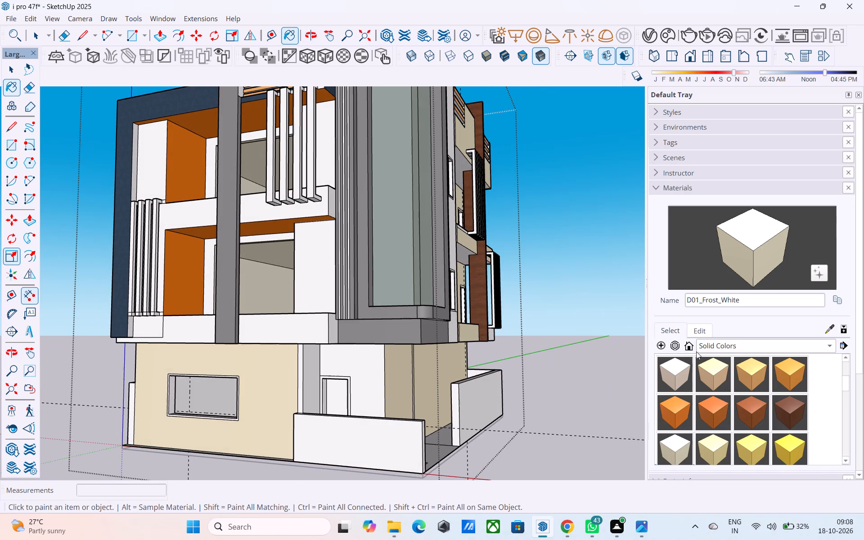
{"action": "left_click", "coordinate": [706, 348]}
{"action": "left_click", "coordinate": [751, 227]}
{"action": "scroll", "coordinate": [748, 406], "scroll_direction": "down", "scroll_amount": 3}
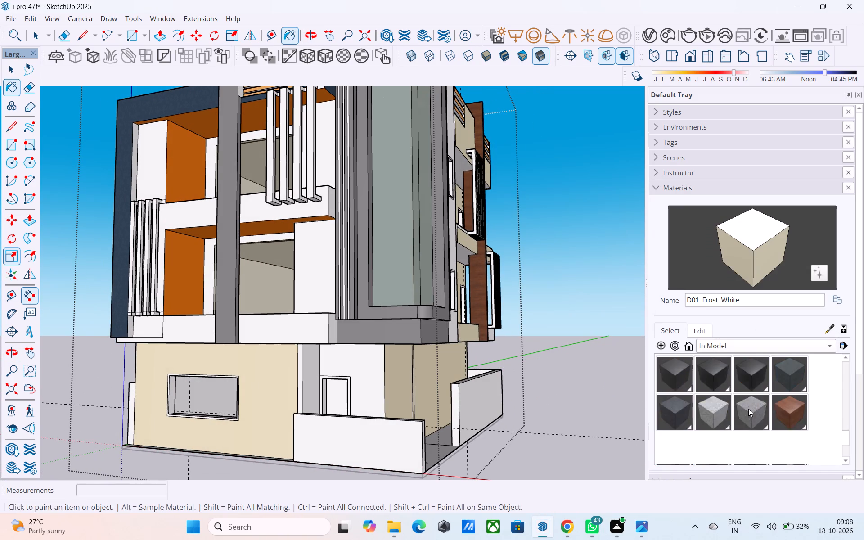
{"action": "scroll", "coordinate": [748, 409], "scroll_direction": "down", "scroll_amount": 4}
{"action": "scroll", "coordinate": [748, 409], "scroll_direction": "up", "scroll_amount": 1}
{"action": "left_click", "coordinate": [720, 413]}
{"action": "left_click", "coordinate": [279, 385]}
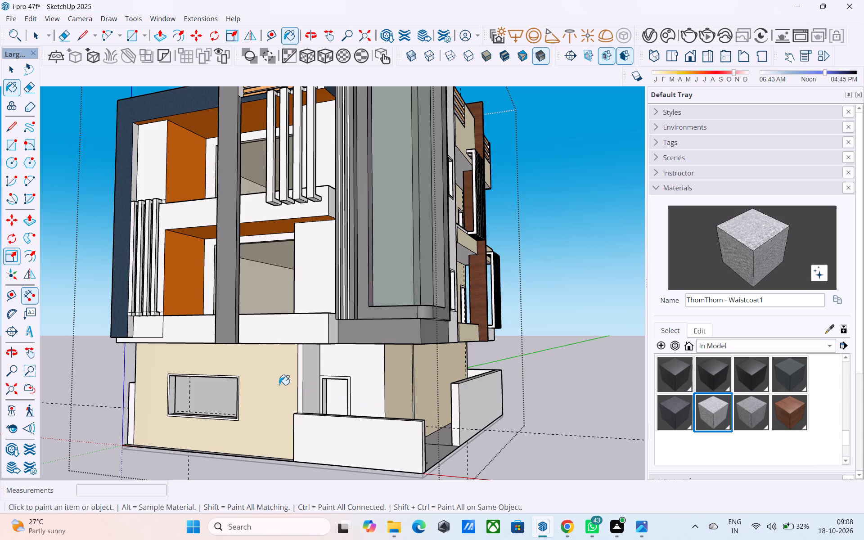
{"action": "middle_click_drag", "start_coordinate": [404, 405], "coordinate": [410, 416]}
{"action": "middle_click_drag", "start_coordinate": [590, 424], "coordinate": [522, 398]}
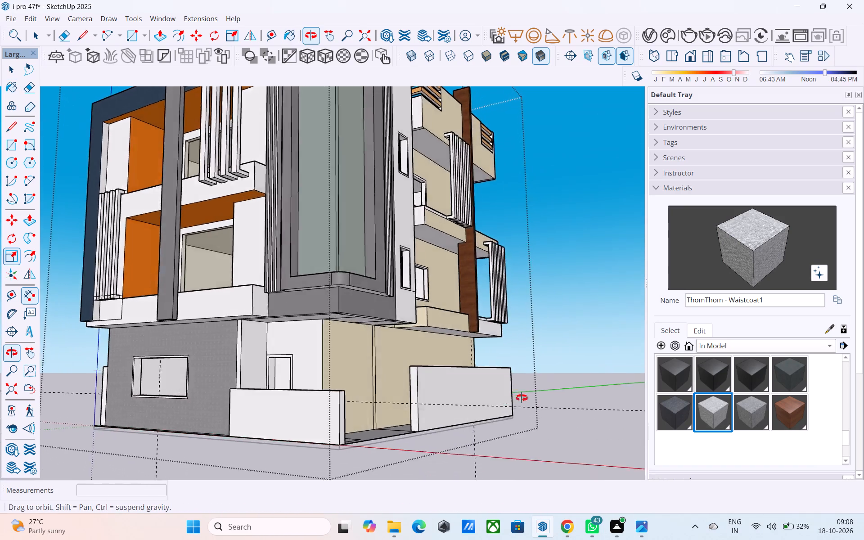
Paint both sections of the ground-floor side wall with ThomThom - Waistcoat1.
{"action": "middle_click_drag", "start_coordinate": [522, 398], "coordinate": [462, 411]}
{"action": "left_click", "coordinate": [252, 397]}
{"action": "left_click", "coordinate": [341, 373]}
Paint the outer faces of the side and front boundary walls with ThomThom - Waistcoat1.
{"action": "middle_click_drag", "start_coordinate": [327, 384], "coordinate": [273, 375]}
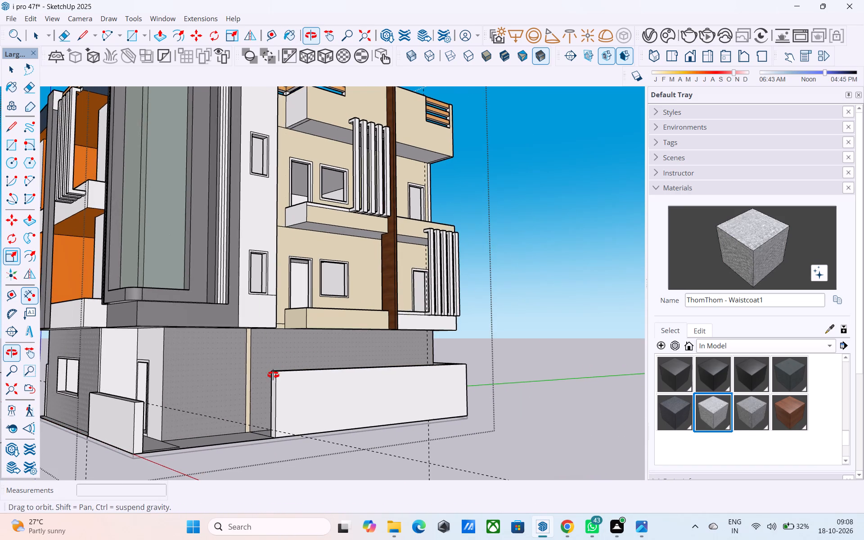
{"action": "middle_click_drag", "start_coordinate": [273, 375], "coordinate": [293, 377]}
{"action": "scroll", "coordinate": [333, 405], "scroll_direction": "up", "scroll_amount": 1}
{"action": "left_click", "coordinate": [383, 411]}
{"action": "middle_click_drag", "start_coordinate": [374, 411], "coordinate": [519, 399]}
{"action": "middle_click_drag", "start_coordinate": [372, 426], "coordinate": [400, 437], "text": "shift"}
{"action": "left_click", "coordinate": [367, 437]}
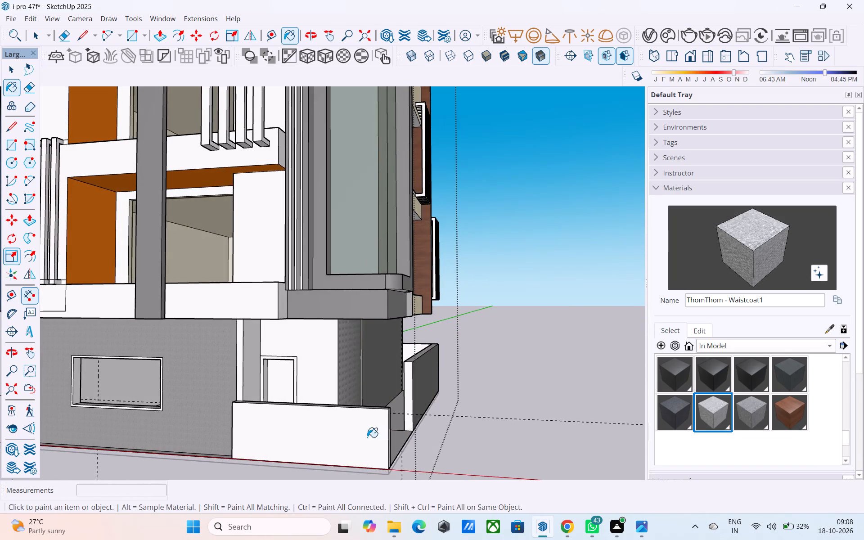
Paint the ground-floor entrance wall around the door and the narrow wall strip beside it with ThomThom - Waistcoat1.
{"action": "scroll", "coordinate": [387, 448], "scroll_direction": "down", "scroll_amount": 4}
{"action": "middle_click_drag", "start_coordinate": [389, 450], "coordinate": [476, 492], "text": "shift"}
{"action": "scroll", "coordinate": [444, 450], "scroll_direction": "up", "scroll_amount": 3}
{"action": "left_click", "coordinate": [412, 424]}
{"action": "middle_click_drag", "start_coordinate": [412, 424], "coordinate": [426, 467]}
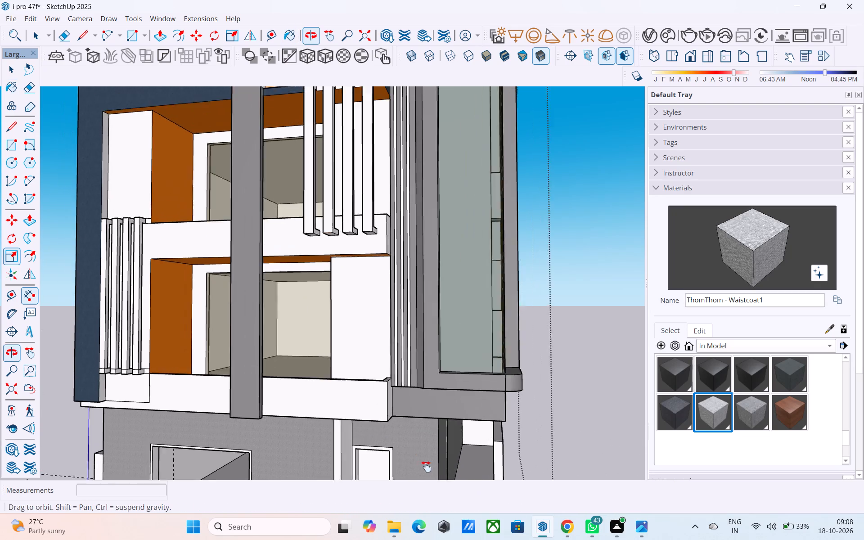
{"action": "middle_click_drag", "start_coordinate": [426, 467], "coordinate": [383, 434]}
{"action": "left_click", "coordinate": [251, 388]}
{"action": "scroll", "coordinate": [261, 390], "scroll_direction": "down", "scroll_amount": 4}
{"action": "middle_click_drag", "start_coordinate": [261, 391], "coordinate": [243, 420], "text": "shift"}
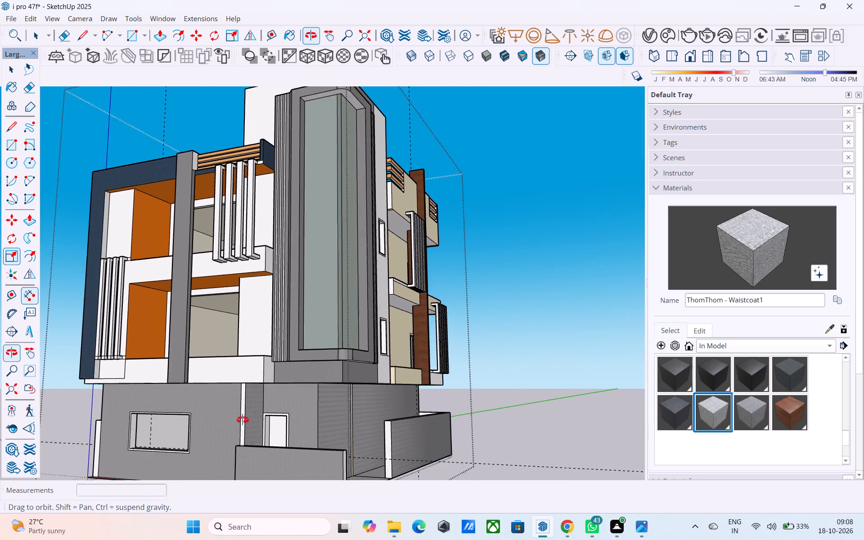
Paint the corner tower's front face above the roof and its side wall with ThomThom - Waistcoat1.
{"action": "middle_click_drag", "start_coordinate": [243, 420], "coordinate": [298, 427], "text": "shift"}
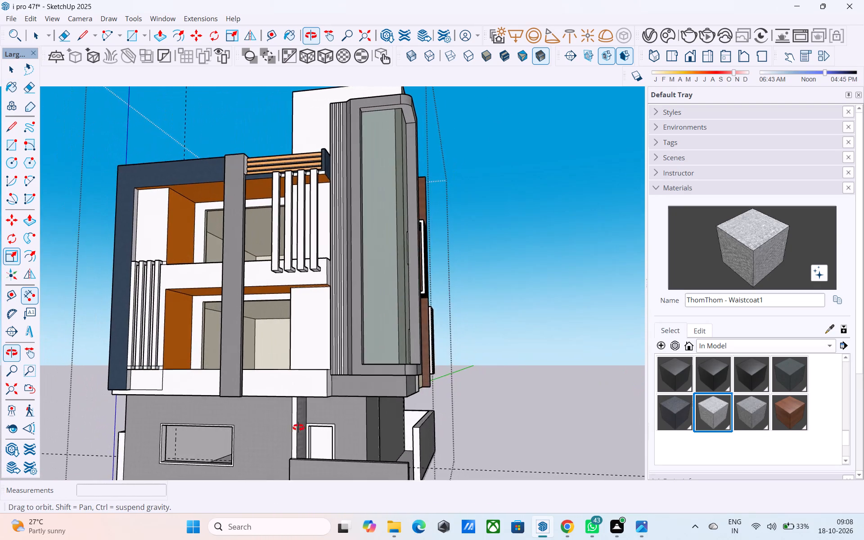
{"action": "middle_click_drag", "start_coordinate": [298, 427], "coordinate": [307, 501], "text": "shift"}
{"action": "middle_click_drag", "start_coordinate": [388, 374], "coordinate": [492, 539], "text": "shift"}
{"action": "left_click", "coordinate": [396, 310]}
{"action": "middle_click_drag", "start_coordinate": [393, 310], "coordinate": [308, 310]}
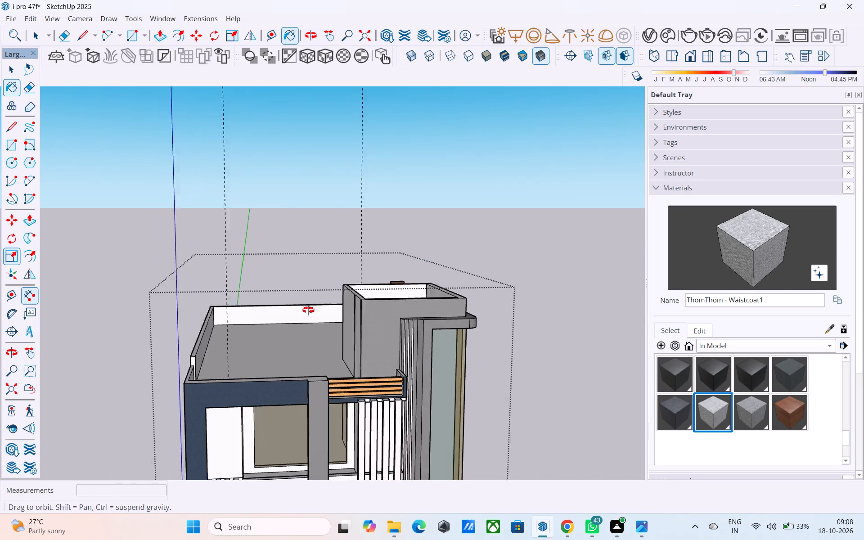
{"action": "middle_click_drag", "start_coordinate": [308, 310], "coordinate": [183, 310]}
{"action": "middle_click_drag", "start_coordinate": [341, 316], "coordinate": [261, 309]}
{"action": "left_click", "coordinate": [338, 321]}
{"action": "middle_click_drag", "start_coordinate": [347, 333], "coordinate": [336, 319]}
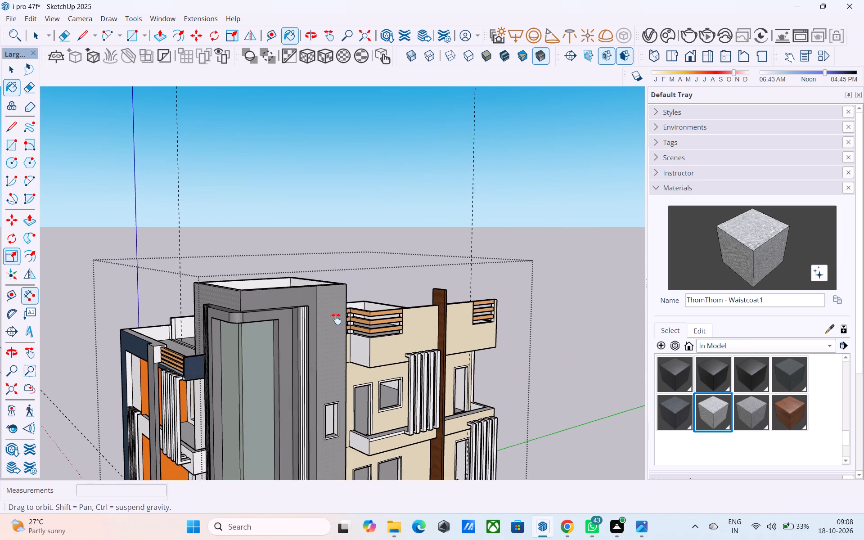
{"action": "middle_click_drag", "start_coordinate": [336, 319], "coordinate": [279, 315]}
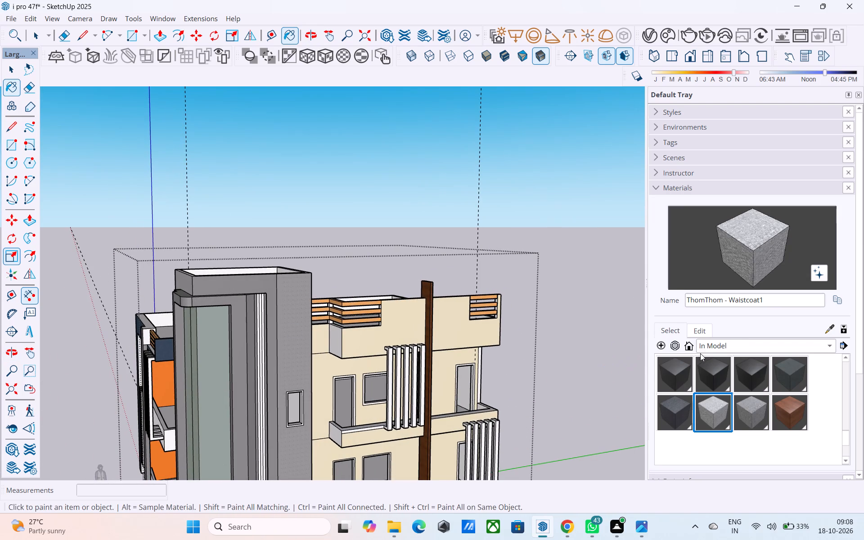
Paint the corner tower's side wall with the in-model material ThomThom - Waistcoat2.
{"action": "left_click", "coordinate": [756, 412]}
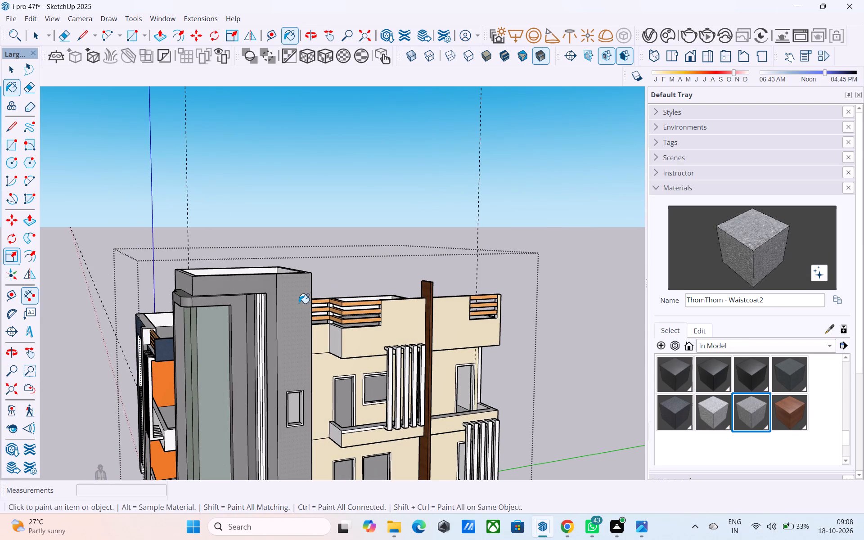
{"action": "left_click", "coordinate": [299, 303]}
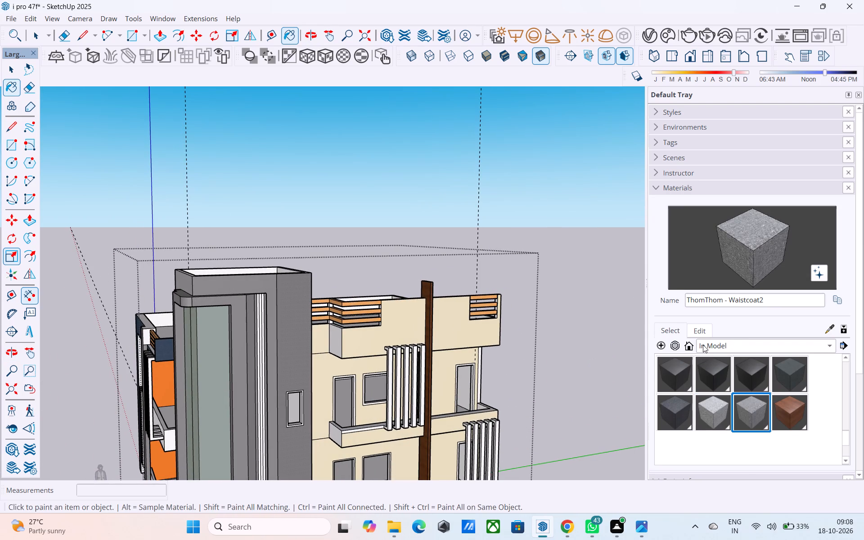
Lighten the colour of the ThomThom - Waistcoat2 material.
{"action": "left_click", "coordinate": [699, 331]}
{"action": "left_click_drag", "start_coordinate": [714, 393], "coordinate": [713, 389]}
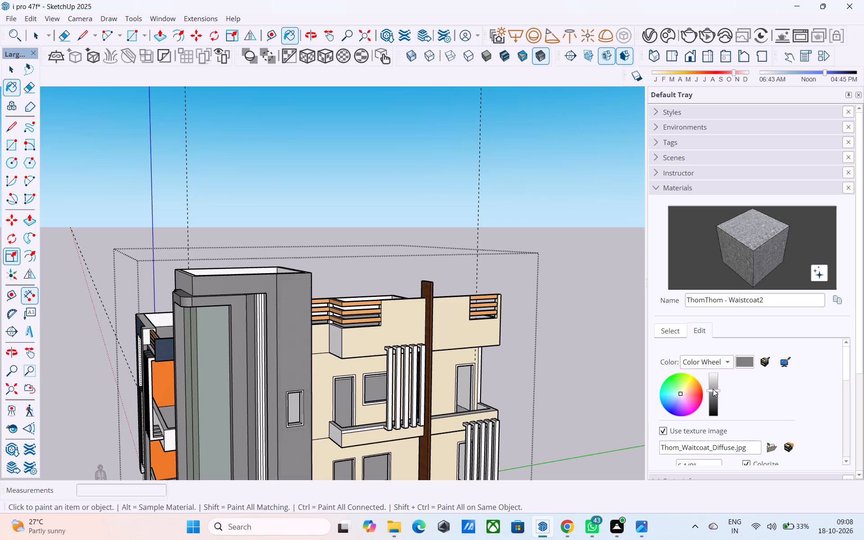
{"action": "left_click_drag", "start_coordinate": [713, 389], "coordinate": [713, 385]}
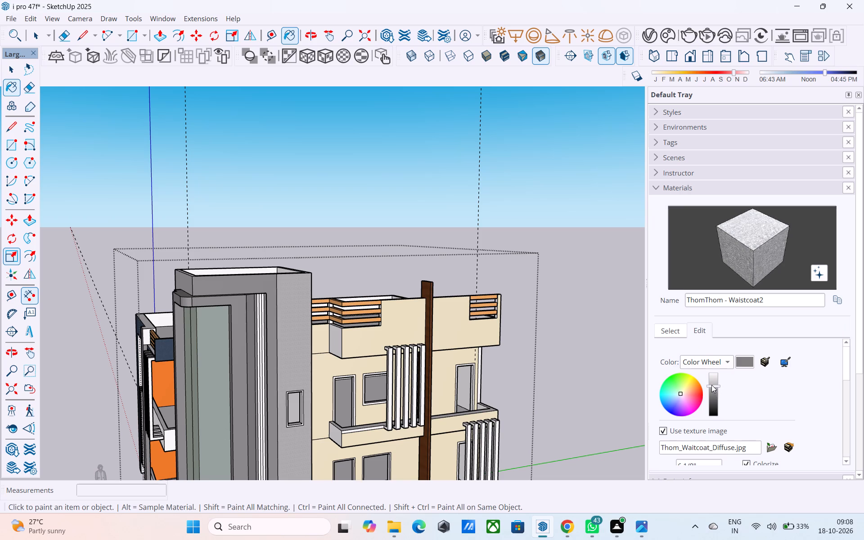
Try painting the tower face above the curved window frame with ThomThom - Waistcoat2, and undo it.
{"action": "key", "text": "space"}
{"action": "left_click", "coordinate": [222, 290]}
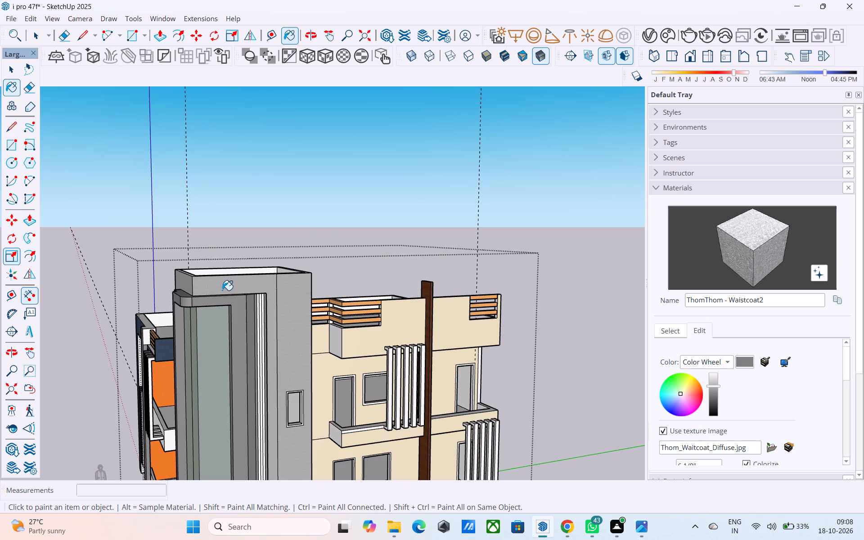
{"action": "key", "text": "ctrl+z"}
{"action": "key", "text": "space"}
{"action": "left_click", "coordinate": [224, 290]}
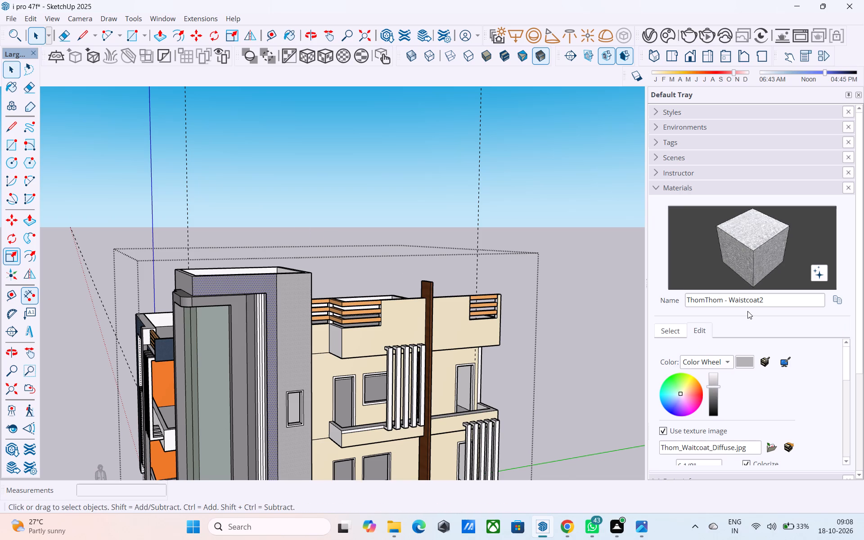
Brighten the ThomThom - Waistcoat1 material's colour to nearly white and clear the selection.
{"action": "left_click", "coordinate": [683, 330]}
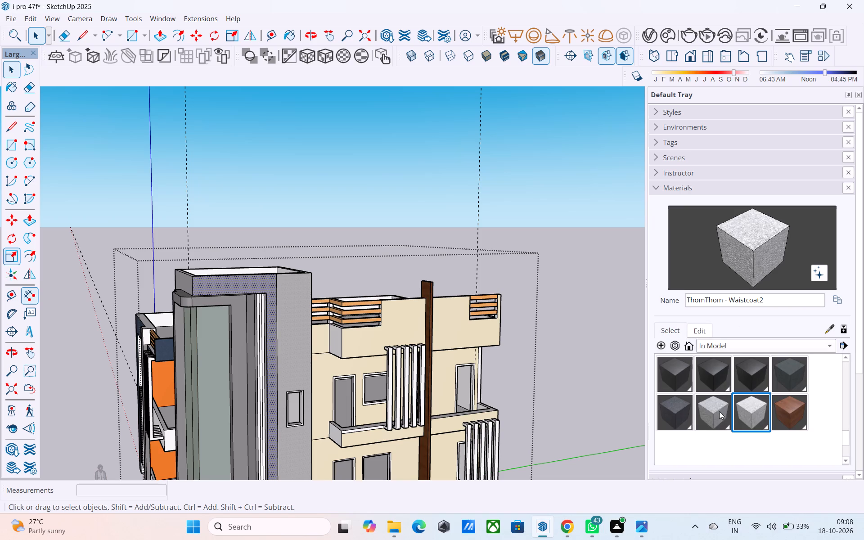
{"action": "left_click", "coordinate": [717, 410]}
{"action": "left_click", "coordinate": [702, 334]}
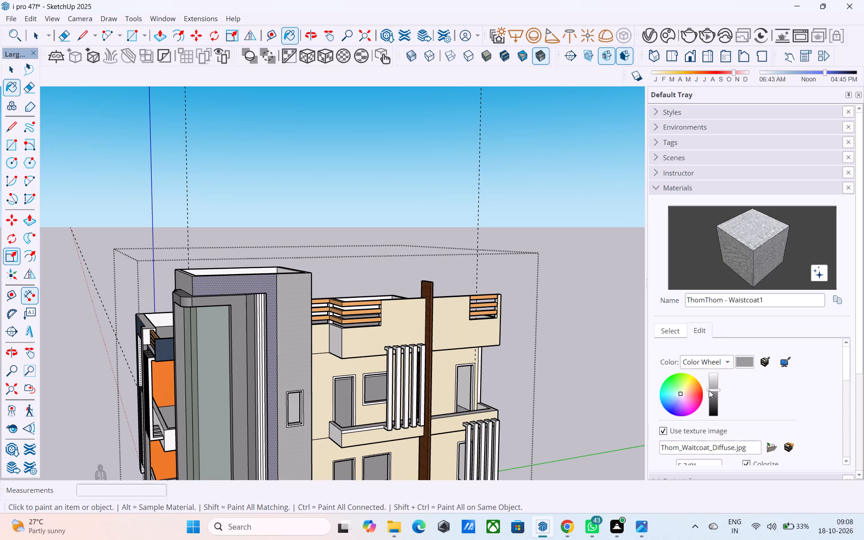
{"action": "left_click_drag", "start_coordinate": [709, 390], "coordinate": [710, 376]}
{"action": "key", "text": "space"}
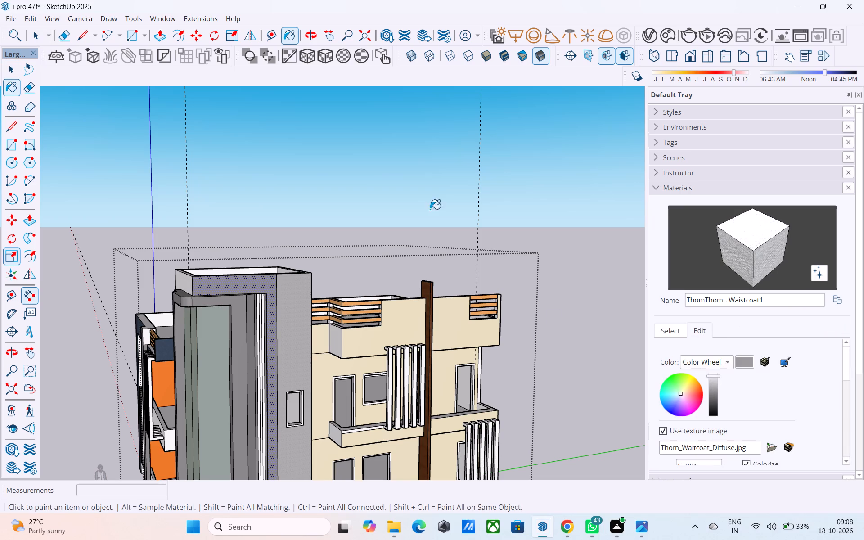
{"action": "left_click", "coordinate": [419, 184]}
{"action": "key", "text": "space"}
{"action": "left_click", "coordinate": [281, 230]}
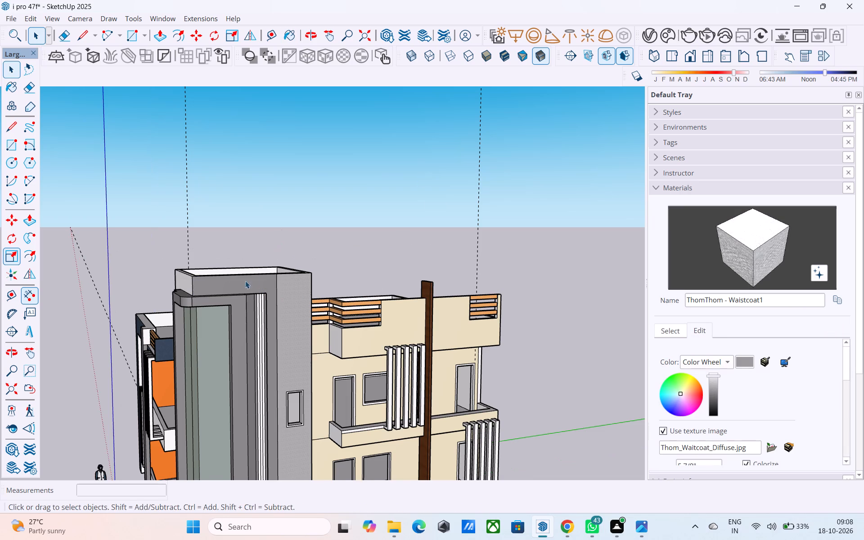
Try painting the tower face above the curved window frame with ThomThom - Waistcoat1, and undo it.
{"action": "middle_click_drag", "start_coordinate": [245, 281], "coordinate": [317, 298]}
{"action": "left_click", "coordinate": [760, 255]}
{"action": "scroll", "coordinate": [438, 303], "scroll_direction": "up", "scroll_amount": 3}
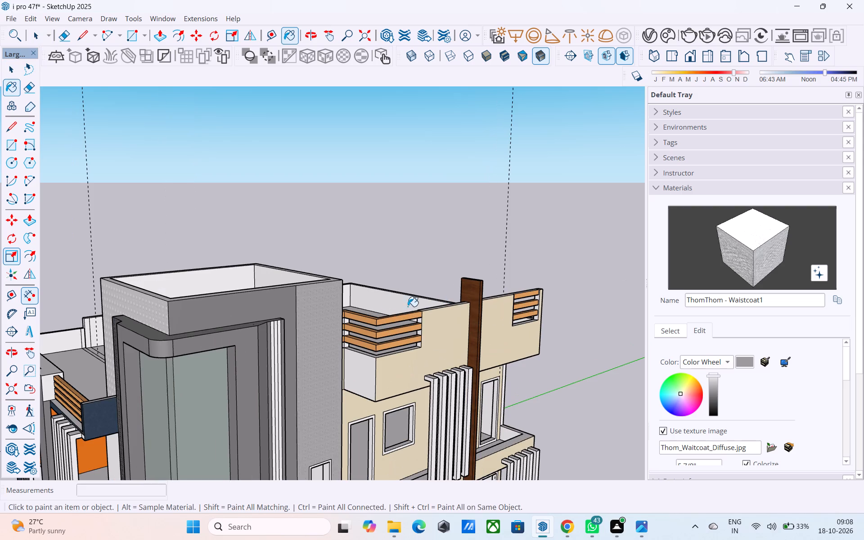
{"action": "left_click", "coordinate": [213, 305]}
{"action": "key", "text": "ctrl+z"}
Open the building group, select the tower face above the curved window frame and paint it with ThomThom - Waistcoat1.
{"action": "key", "text": "space"}
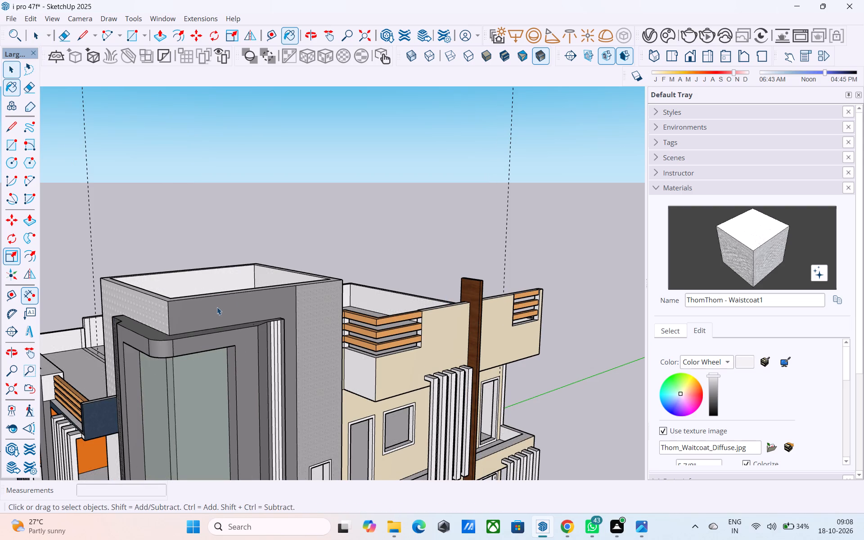
{"action": "left_click", "coordinate": [217, 307]}
{"action": "double_click", "coordinate": [217, 308]}
{"action": "left_click", "coordinate": [215, 307]}
{"action": "left_click", "coordinate": [217, 330]}
{"action": "left_click", "coordinate": [212, 315]}
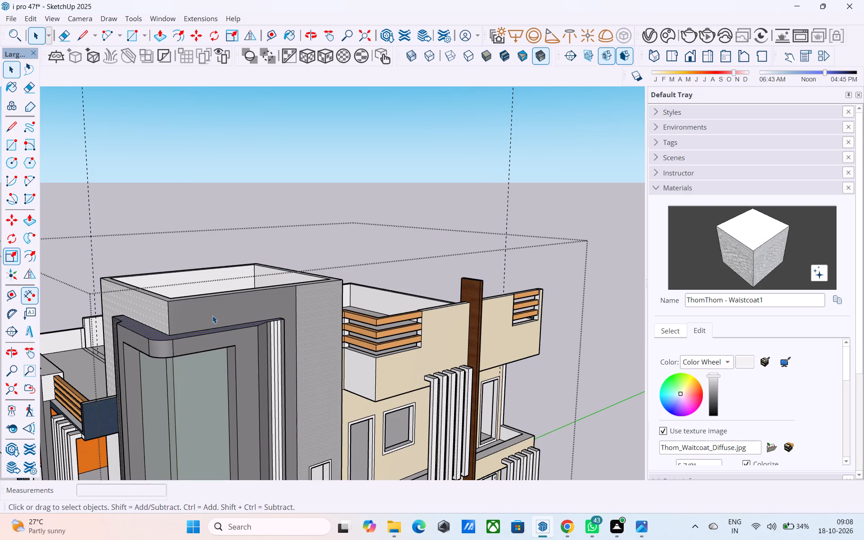
{"action": "left_click", "coordinate": [734, 265]}
{"action": "left_click", "coordinate": [221, 309]}
{"action": "middle_click_drag", "start_coordinate": [220, 309], "coordinate": [356, 287]}
{"action": "key", "text": "space"}
Paint the end faces of the side's roof-level parapet and the balcony below it with D01_Frost_White.
{"action": "scroll", "coordinate": [353, 291], "scroll_direction": "down", "scroll_amount": 2}
{"action": "middle_click_drag", "start_coordinate": [298, 325], "coordinate": [309, 279]}
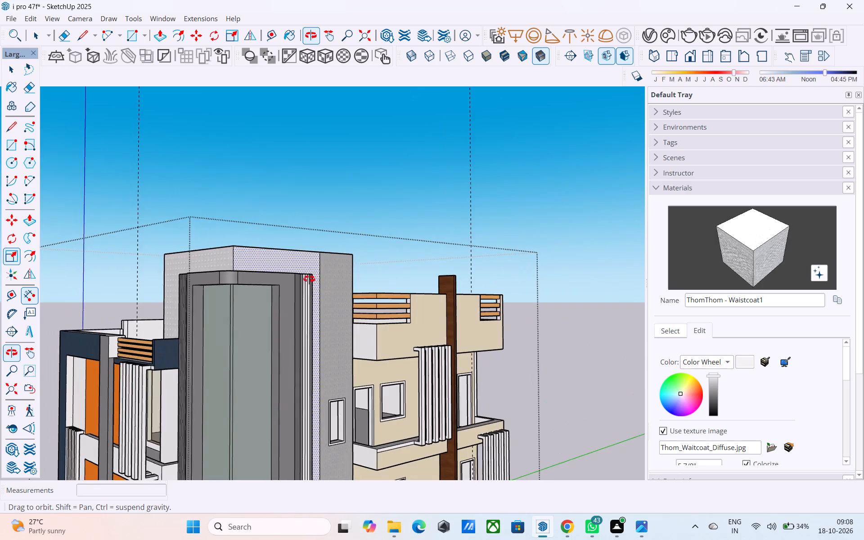
{"action": "middle_click_drag", "start_coordinate": [309, 279], "coordinate": [294, 281]}
{"action": "scroll", "coordinate": [300, 282], "scroll_direction": "down", "scroll_amount": 3}
{"action": "scroll", "coordinate": [665, 361], "scroll_direction": "up", "scroll_amount": 1}
{"action": "left_click", "coordinate": [660, 332]}
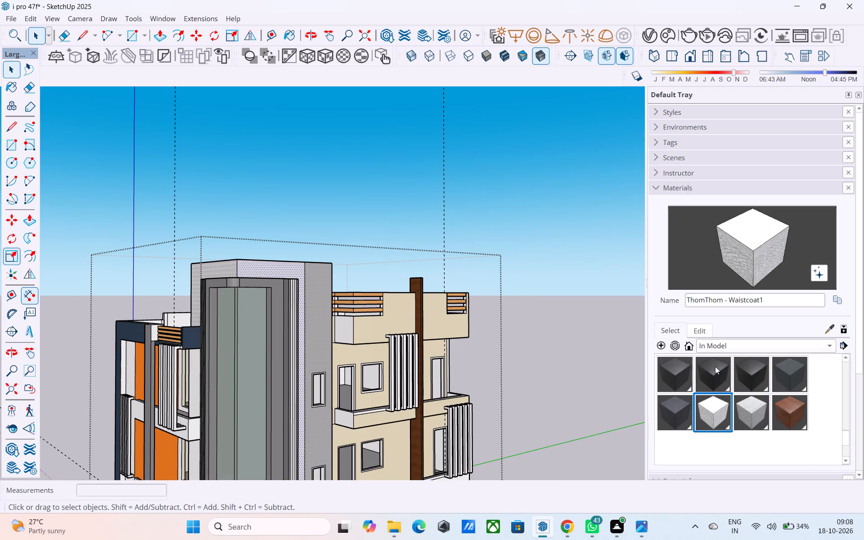
{"action": "scroll", "coordinate": [715, 371], "scroll_direction": "up", "scroll_amount": 7}
{"action": "left_click", "coordinate": [679, 411]}
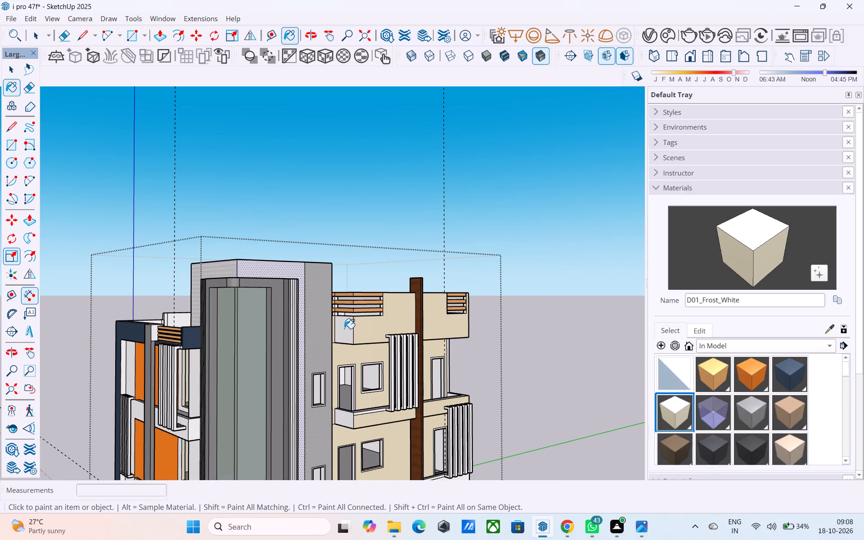
{"action": "left_click", "coordinate": [344, 329]}
{"action": "left_click", "coordinate": [347, 423]}
{"action": "key", "text": "space"}
Paint the front facade's upper and lower balcony bands, including the small panel below the fins, with D01_Frost_White.
{"action": "scroll", "coordinate": [384, 360], "scroll_direction": "down", "scroll_amount": 5}
{"action": "scroll", "coordinate": [346, 366], "scroll_direction": "down", "scroll_amount": 1}
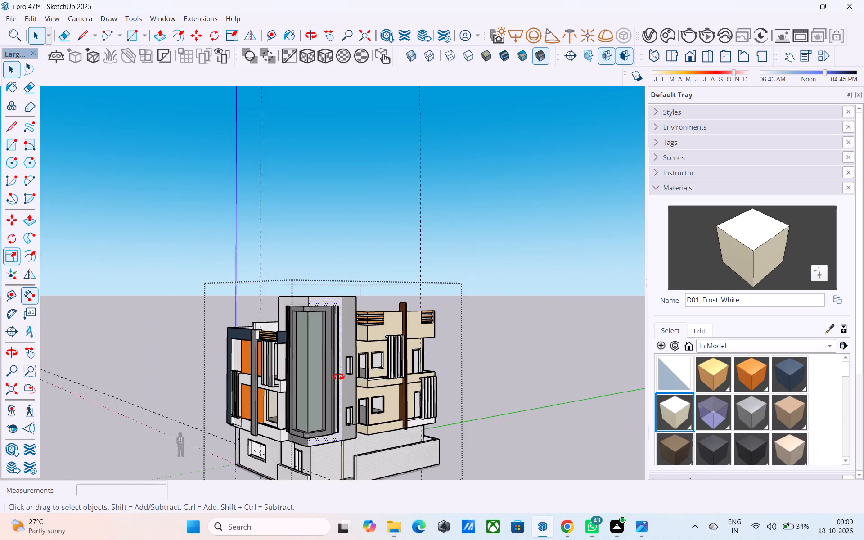
{"action": "middle_click_drag", "start_coordinate": [338, 377], "coordinate": [445, 359]}
{"action": "left_click", "coordinate": [759, 249]}
{"action": "scroll", "coordinate": [288, 410], "scroll_direction": "up", "scroll_amount": 3}
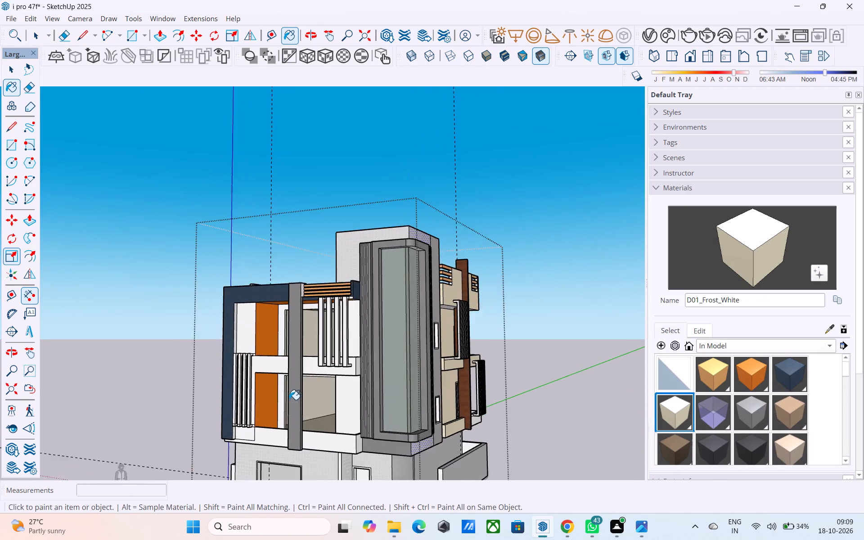
{"action": "scroll", "coordinate": [289, 400], "scroll_direction": "up", "scroll_amount": 4}
{"action": "middle_click_drag", "start_coordinate": [283, 386], "coordinate": [277, 387]}
{"action": "scroll", "coordinate": [277, 384], "scroll_direction": "up", "scroll_amount": 3}
{"action": "left_click", "coordinate": [266, 348]}
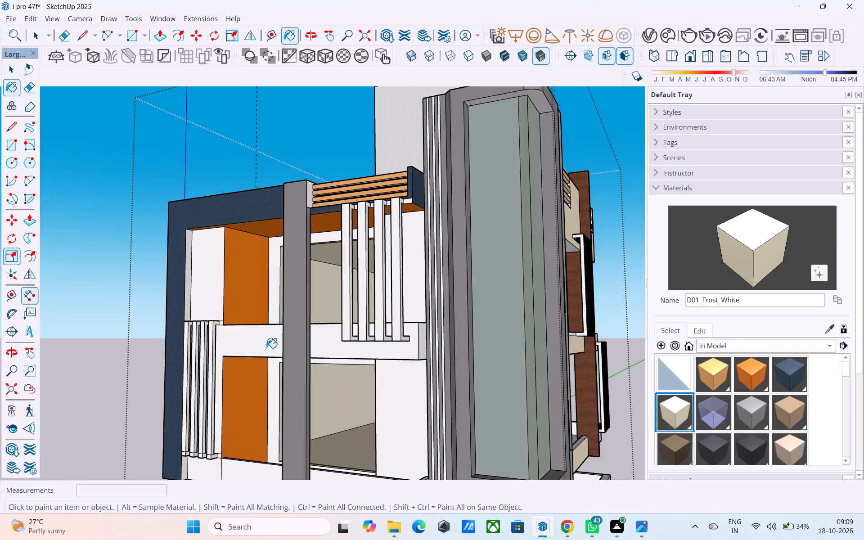
{"action": "scroll", "coordinate": [262, 345], "scroll_direction": "down", "scroll_amount": 6}
{"action": "scroll", "coordinate": [223, 431], "scroll_direction": "up", "scroll_amount": 5}
{"action": "left_click", "coordinate": [252, 416]}
{"action": "left_click", "coordinate": [238, 415]}
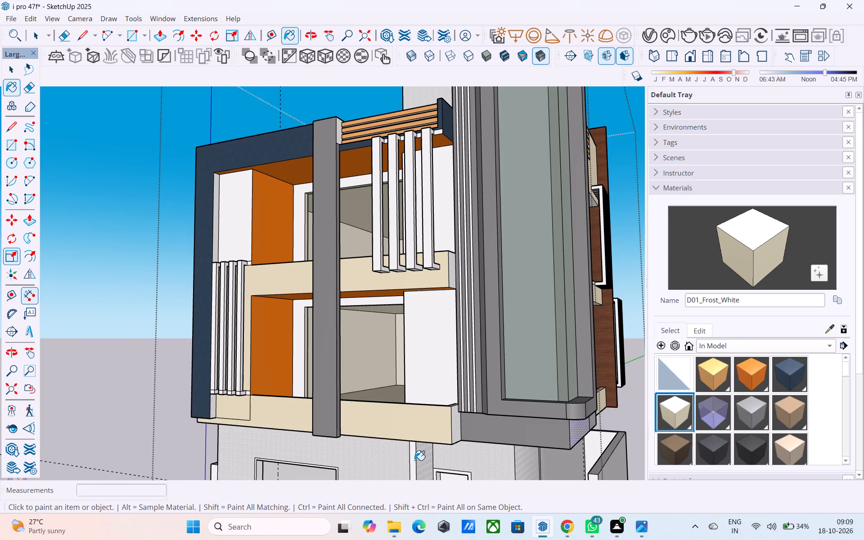
Paint the front balconies' wall piers beside the tower and the upper panel left of the orange wall with D01_Frost_White.
{"action": "middle_click_drag", "start_coordinate": [414, 460], "coordinate": [376, 453]}
{"action": "scroll", "coordinate": [414, 460], "scroll_direction": "up", "scroll_amount": 1}
{"action": "left_click", "coordinate": [387, 425]}
{"action": "left_click", "coordinate": [369, 351]}
{"action": "scroll", "coordinate": [328, 384], "scroll_direction": "down", "scroll_amount": 2}
{"action": "middle_click_drag", "start_coordinate": [324, 404], "coordinate": [341, 471]}
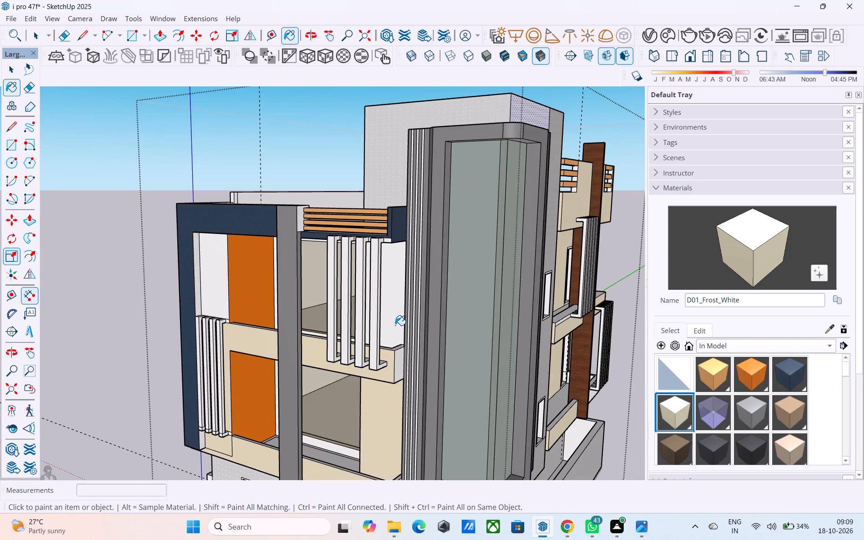
{"action": "left_click", "coordinate": [397, 317]}
{"action": "middle_click_drag", "start_coordinate": [268, 351], "coordinate": [340, 362]}
{"action": "left_click", "coordinate": [301, 300]}
Paint the front walls around the upper and lower balcony windows with D01_Frost_White.
{"action": "middle_click_drag", "start_coordinate": [314, 333], "coordinate": [252, 330]}
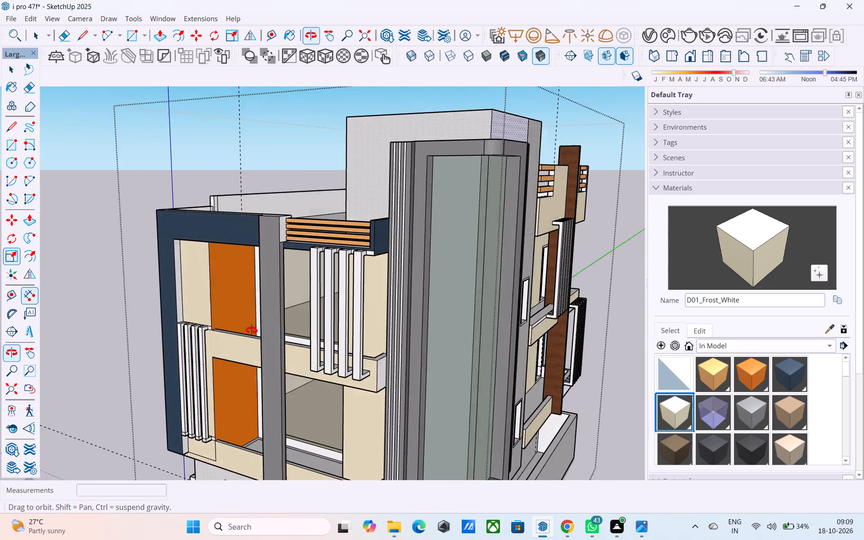
{"action": "middle_click_drag", "start_coordinate": [252, 330], "coordinate": [250, 329]}
{"action": "scroll", "coordinate": [229, 321], "scroll_direction": "up", "scroll_amount": 1}
{"action": "middle_click_drag", "start_coordinate": [229, 321], "coordinate": [277, 333]}
{"action": "left_click", "coordinate": [311, 314]}
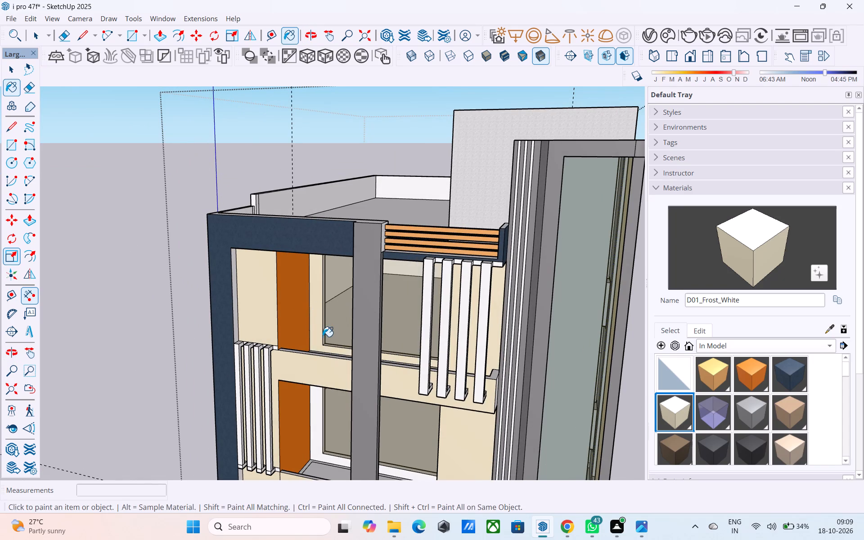
{"action": "middle_click_drag", "start_coordinate": [323, 337], "coordinate": [300, 300]}
{"action": "scroll", "coordinate": [315, 331], "scroll_direction": "up", "scroll_amount": 3}
{"action": "left_click", "coordinate": [288, 369]}
Paint the inner return walls beside the front balcony openings with D01_Frost_White.
{"action": "middle_click_drag", "start_coordinate": [290, 372], "coordinate": [332, 290], "text": "shift"}
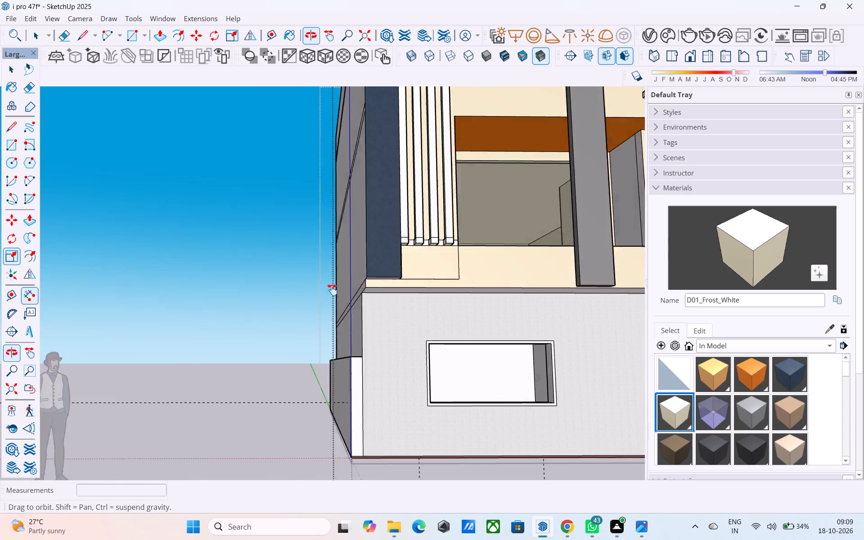
{"action": "middle_click_drag", "start_coordinate": [332, 290], "coordinate": [98, 365], "text": "shift"}
{"action": "middle_click_drag", "start_coordinate": [346, 392], "coordinate": [355, 423], "text": "shift"}
{"action": "middle_click_drag", "start_coordinate": [467, 413], "coordinate": [336, 458], "text": "shift"}
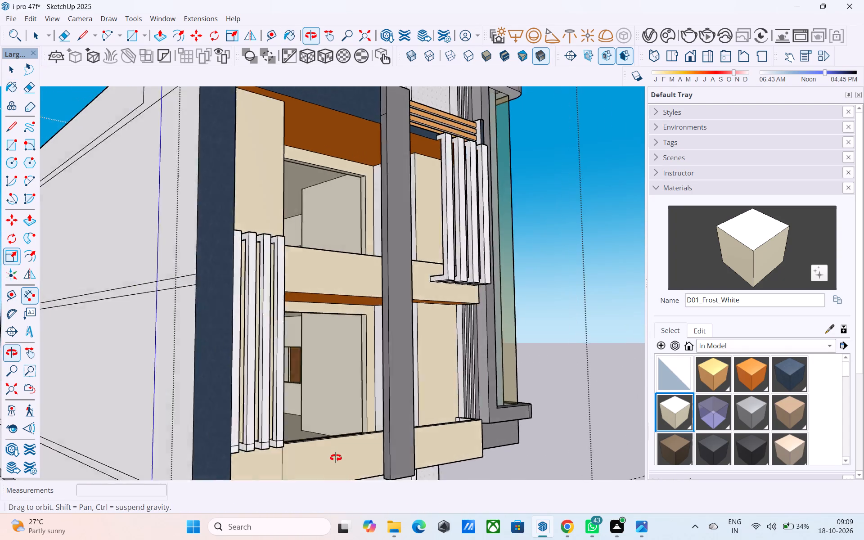
{"action": "middle_click_drag", "start_coordinate": [336, 458], "coordinate": [342, 461], "text": "shift"}
{"action": "left_click", "coordinate": [416, 397]}
{"action": "middle_click_drag", "start_coordinate": [416, 396], "coordinate": [405, 473], "text": "shift"}
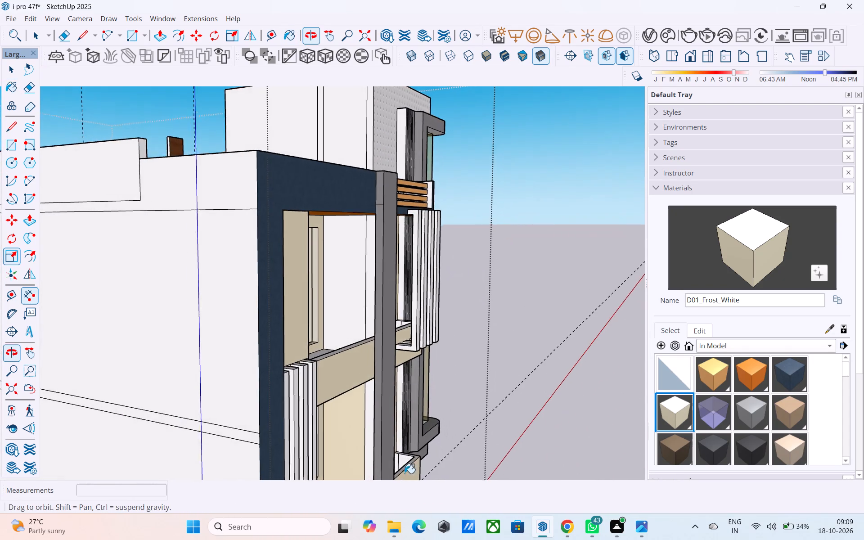
{"action": "middle_click_drag", "start_coordinate": [405, 473], "coordinate": [404, 474], "text": "shift"}
{"action": "left_click", "coordinate": [351, 314]}
{"action": "middle_click_drag", "start_coordinate": [370, 342], "coordinate": [347, 378], "text": "shift"}
{"action": "scroll", "coordinate": [335, 389], "scroll_direction": "up", "scroll_amount": 1}
{"action": "left_click", "coordinate": [356, 358]}
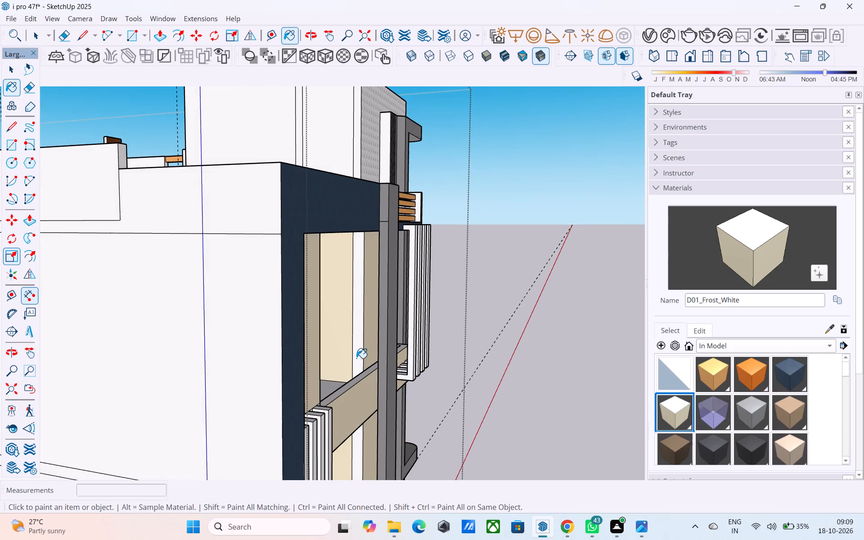
Paint the remaining white wall strip inside the front balcony opening with D01_Frost_White.
{"action": "middle_click_drag", "start_coordinate": [353, 400], "coordinate": [344, 336]}
{"action": "scroll", "coordinate": [354, 384], "scroll_direction": "up", "scroll_amount": 3}
{"action": "left_click", "coordinate": [350, 388]}
Erase the vertical edges dividing the inner walls of both front balcony openings and the stray edge on the lower balcony band.
{"action": "key", "text": "e"}
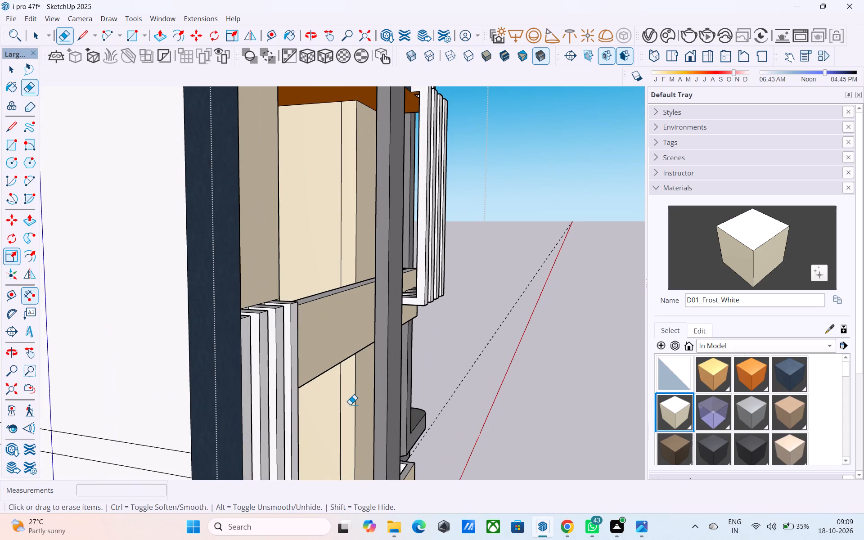
{"action": "left_click_drag", "start_coordinate": [343, 405], "coordinate": [339, 405]}
{"action": "left_click_drag", "start_coordinate": [344, 259], "coordinate": [334, 253]}
{"action": "scroll", "coordinate": [375, 337], "scroll_direction": "down", "scroll_amount": 2}
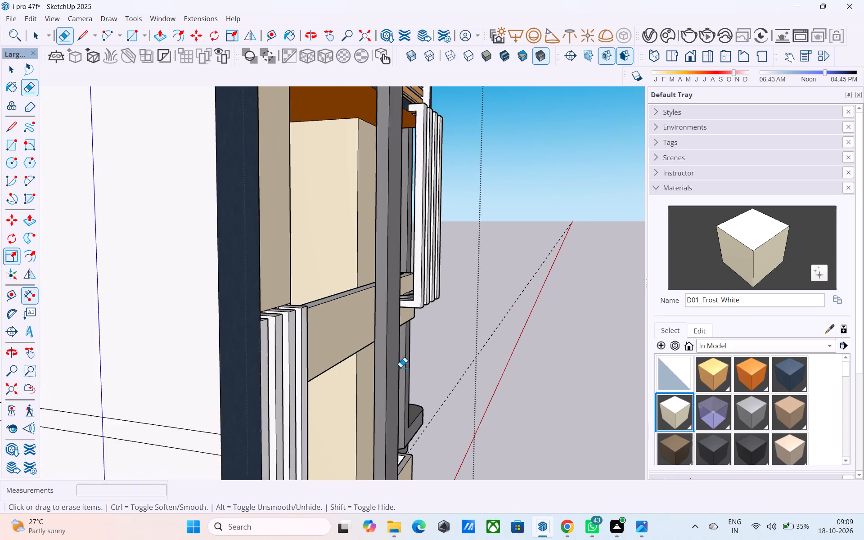
{"action": "scroll", "coordinate": [400, 367], "scroll_direction": "down", "scroll_amount": 5}
{"action": "middle_click_drag", "start_coordinate": [400, 426], "coordinate": [255, 429]}
{"action": "scroll", "coordinate": [426, 371], "scroll_direction": "down", "scroll_amount": 3}
{"action": "key", "text": "space"}
{"action": "scroll", "coordinate": [497, 365], "scroll_direction": "down", "scroll_amount": 4}
{"action": "middle_click_drag", "start_coordinate": [499, 376], "coordinate": [272, 400]}
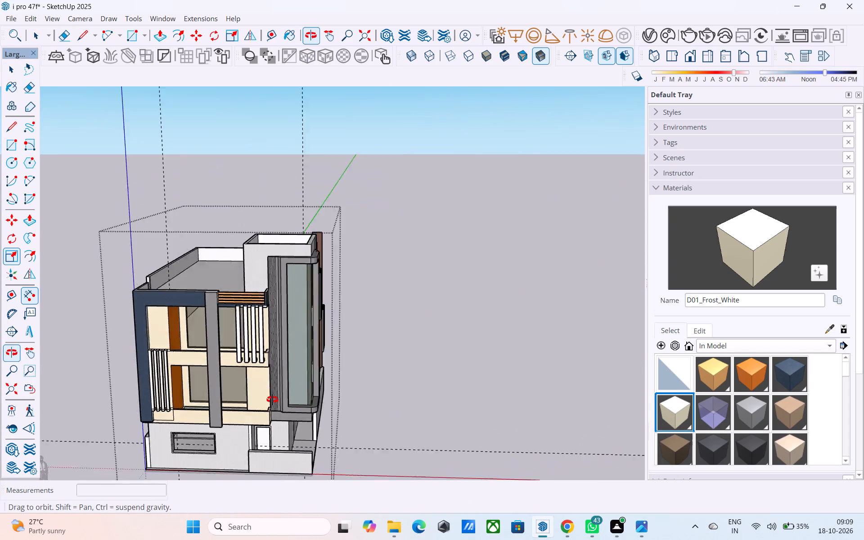
{"action": "middle_click_drag", "start_coordinate": [272, 400], "coordinate": [214, 400]}
{"action": "middle_click_drag", "start_coordinate": [214, 398], "coordinate": [257, 409], "text": "shift"}
{"action": "scroll", "coordinate": [202, 408], "scroll_direction": "up", "scroll_amount": 10}
{"action": "key", "text": "e"}
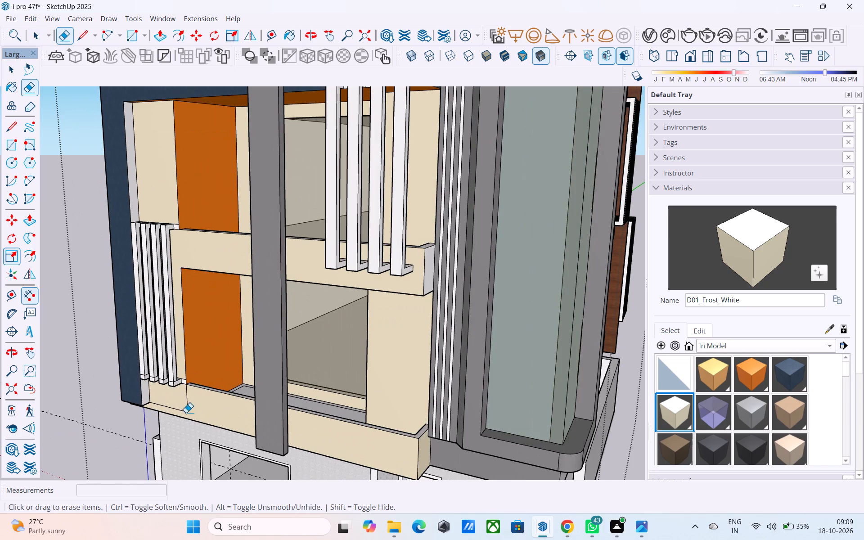
{"action": "left_click", "coordinate": [186, 413]}
{"action": "key", "text": "space"}
Paint the end face of the front facade's upper balcony band beside the tower with D01_Frost_White.
{"action": "scroll", "coordinate": [189, 409], "scroll_direction": "down", "scroll_amount": 7}
{"action": "middle_click_drag", "start_coordinate": [214, 435], "coordinate": [113, 496]}
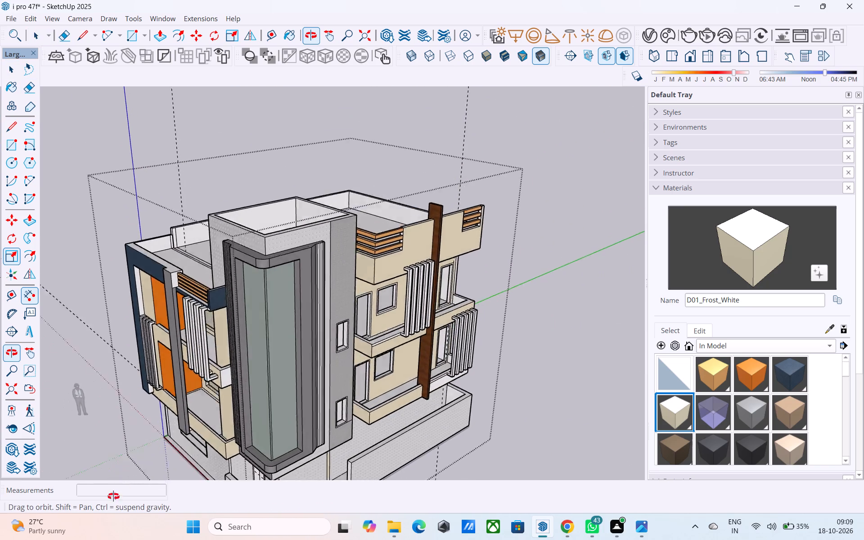
{"action": "middle_click_drag", "start_coordinate": [113, 496], "coordinate": [133, 440]}
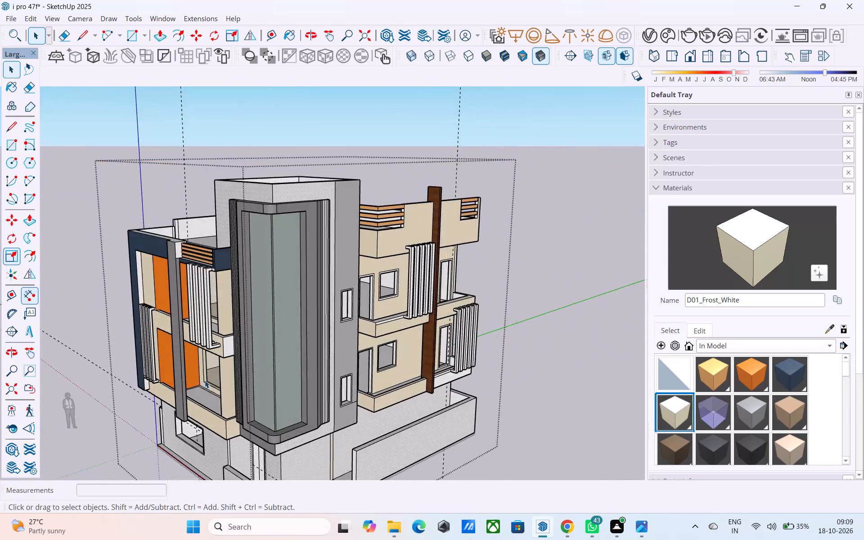
{"action": "scroll", "coordinate": [209, 376], "scroll_direction": "up", "scroll_amount": 5}
{"action": "left_click", "coordinate": [766, 255]}
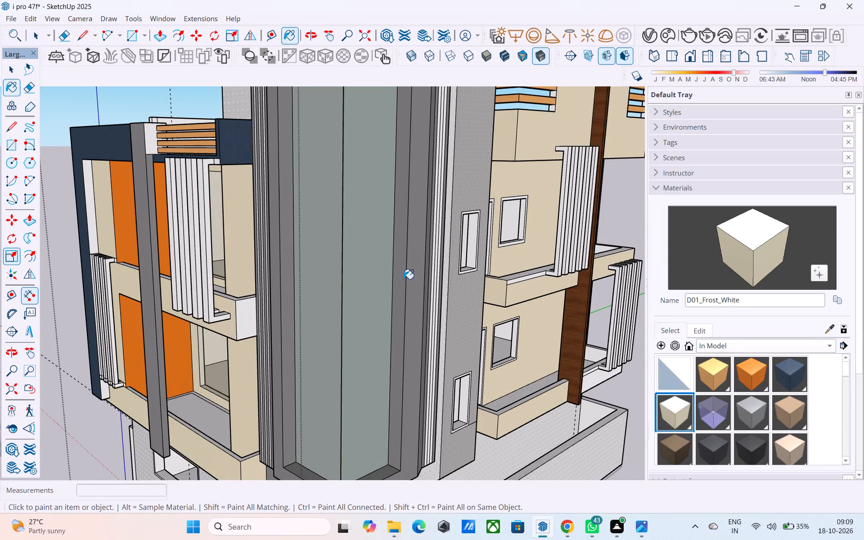
{"action": "scroll", "coordinate": [220, 325], "scroll_direction": "up", "scroll_amount": 3}
{"action": "left_click", "coordinate": [258, 319]}
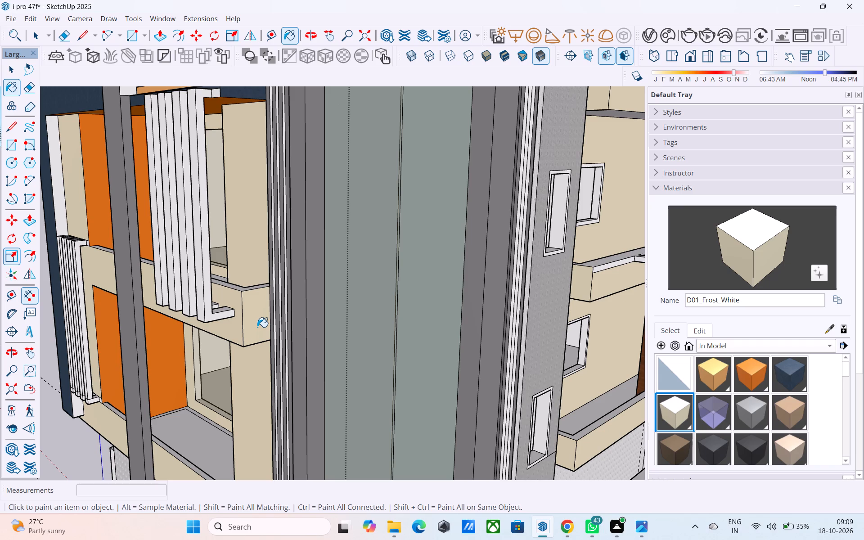
Paint the side facade's lower balcony band beyond the brown post, including its end face, with D01_Frost_White.
{"action": "scroll", "coordinate": [251, 325], "scroll_direction": "down", "scroll_amount": 12}
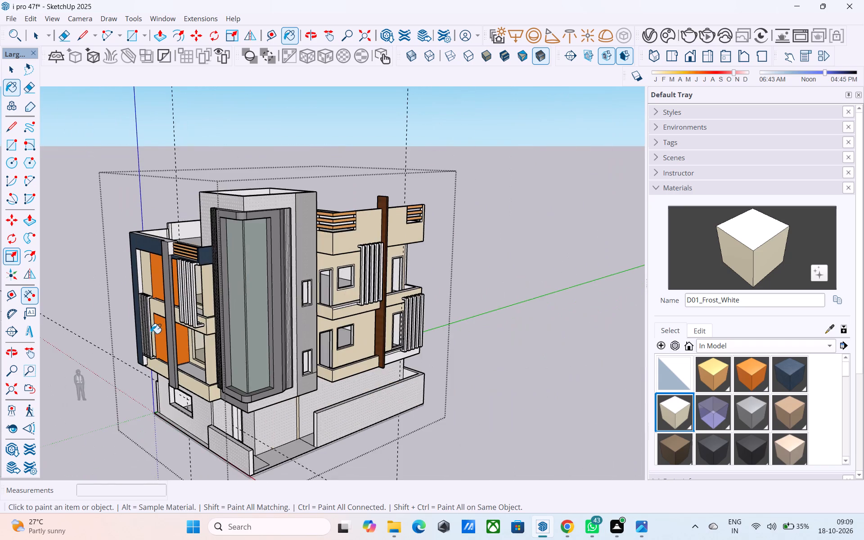
{"action": "middle_click_drag", "start_coordinate": [195, 337], "coordinate": [138, 360]}
{"action": "scroll", "coordinate": [261, 371], "scroll_direction": "up", "scroll_amount": 4}
{"action": "middle_click_drag", "start_coordinate": [328, 387], "coordinate": [200, 322]}
{"action": "middle_click_drag", "start_coordinate": [331, 329], "coordinate": [269, 324]}
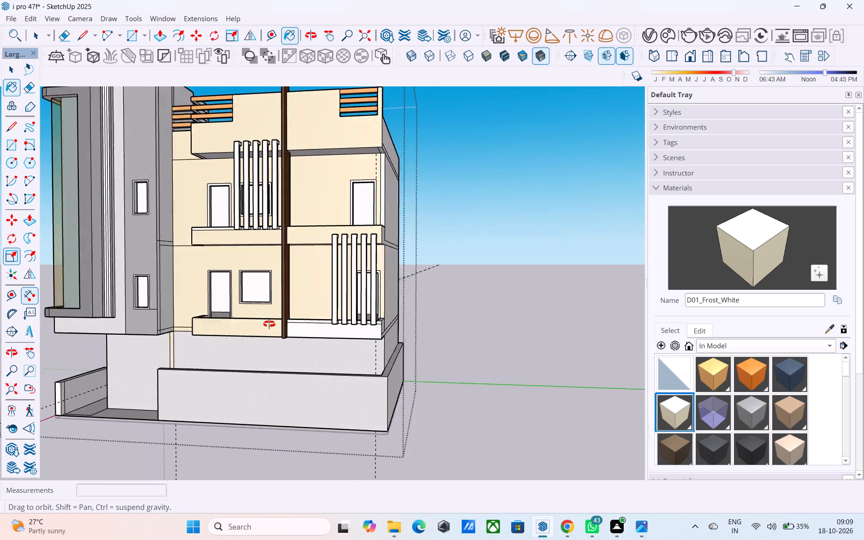
{"action": "middle_click_drag", "start_coordinate": [269, 324], "coordinate": [258, 323]}
{"action": "scroll", "coordinate": [266, 323], "scroll_direction": "up", "scroll_amount": 5}
{"action": "left_click", "coordinate": [292, 329]}
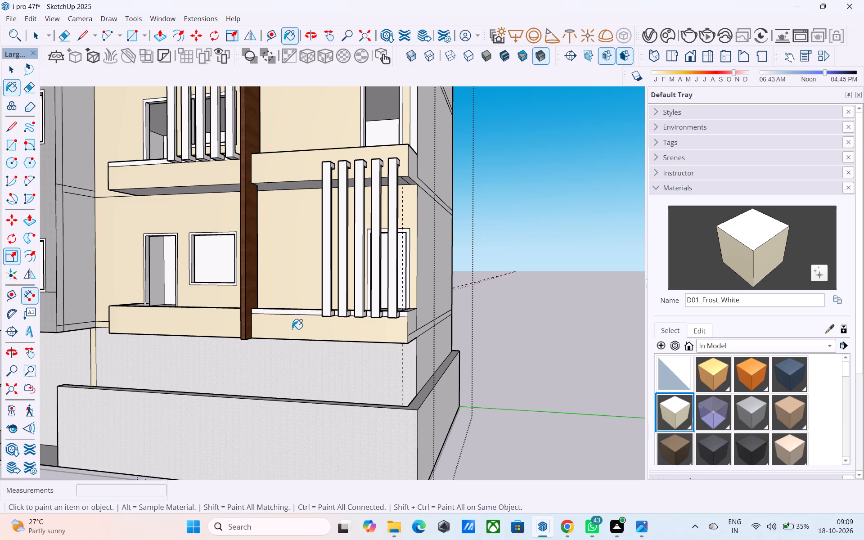
{"action": "middle_click_drag", "start_coordinate": [295, 329], "coordinate": [96, 374]}
{"action": "scroll", "coordinate": [110, 365], "scroll_direction": "up", "scroll_amount": 4}
{"action": "left_click", "coordinate": [66, 373]}
Paint the white strip and the parapet top of the side facade's upper balcony behind the fins with D01_Frost_White.
{"action": "scroll", "coordinate": [169, 380], "scroll_direction": "down", "scroll_amount": 3}
{"action": "middle_click_drag", "start_coordinate": [169, 380], "coordinate": [206, 378]}
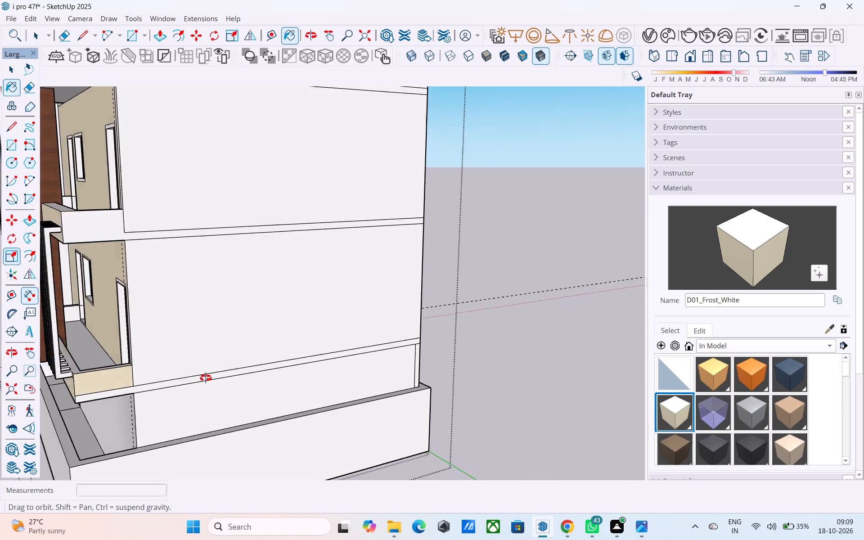
{"action": "middle_click_drag", "start_coordinate": [206, 378], "coordinate": [450, 360]}
{"action": "scroll", "coordinate": [267, 315], "scroll_direction": "down", "scroll_amount": 4}
{"action": "scroll", "coordinate": [191, 330], "scroll_direction": "down", "scroll_amount": 1}
{"action": "middle_click_drag", "start_coordinate": [189, 332], "coordinate": [178, 386]}
{"action": "scroll", "coordinate": [234, 298], "scroll_direction": "up", "scroll_amount": 2}
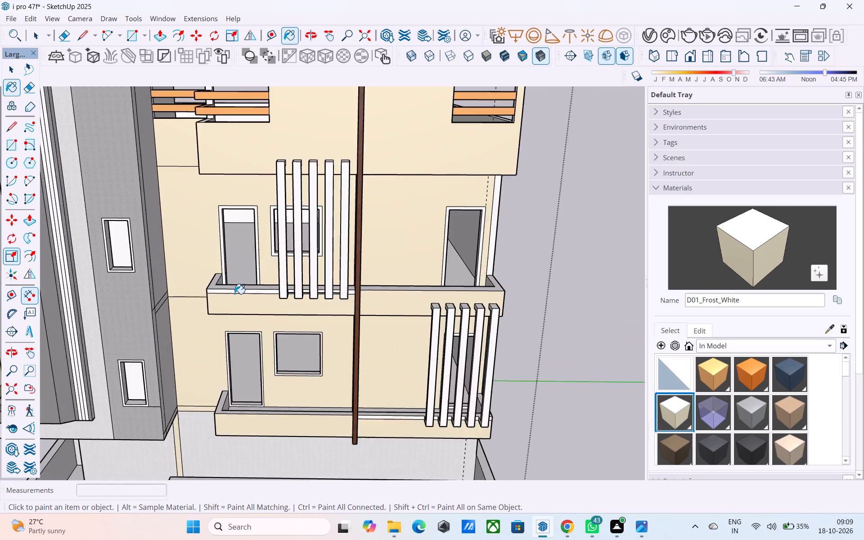
{"action": "scroll", "coordinate": [234, 294], "scroll_direction": "up", "scroll_amount": 13}
{"action": "left_click", "coordinate": [241, 281]}
{"action": "middle_click_drag", "start_coordinate": [241, 281], "coordinate": [364, 276]}
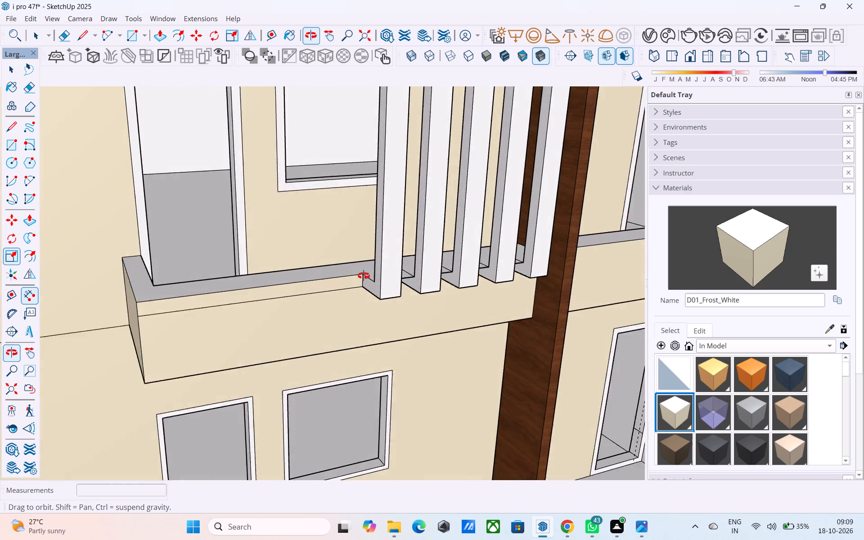
{"action": "middle_click_drag", "start_coordinate": [364, 276], "coordinate": [376, 269]}
{"action": "left_click", "coordinate": [171, 297]}
Erase the short leftover edges between the vertical fins on the side facade's upper balcony band.
{"action": "scroll", "coordinate": [124, 310], "scroll_direction": "down", "scroll_amount": 4}
{"action": "middle_click_drag", "start_coordinate": [275, 327], "coordinate": [135, 318]}
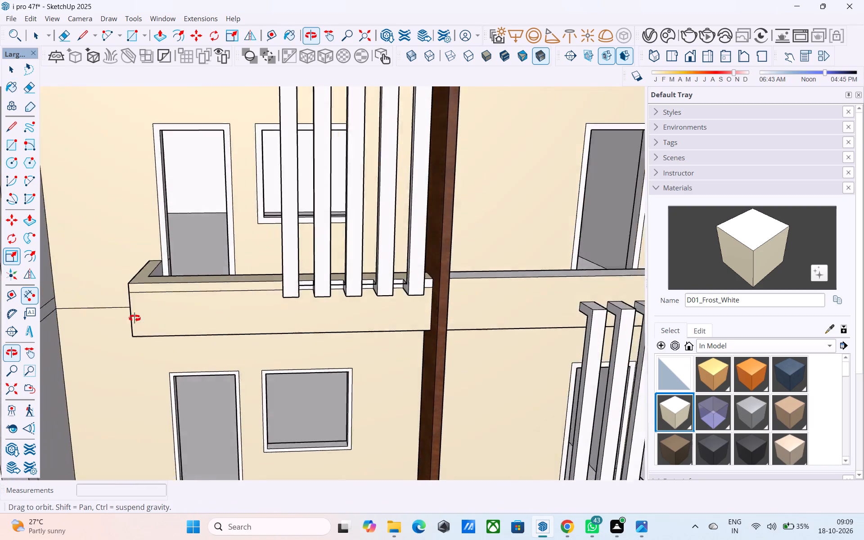
{"action": "middle_click_drag", "start_coordinate": [135, 318], "coordinate": [71, 309]}
{"action": "middle_click_drag", "start_coordinate": [381, 323], "coordinate": [559, 162]}
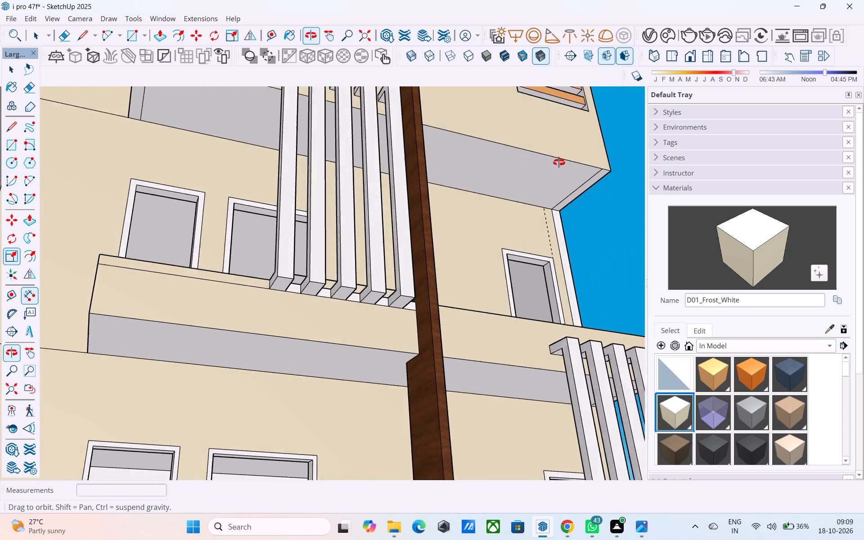
{"action": "middle_click_drag", "start_coordinate": [559, 162], "coordinate": [538, 472]}
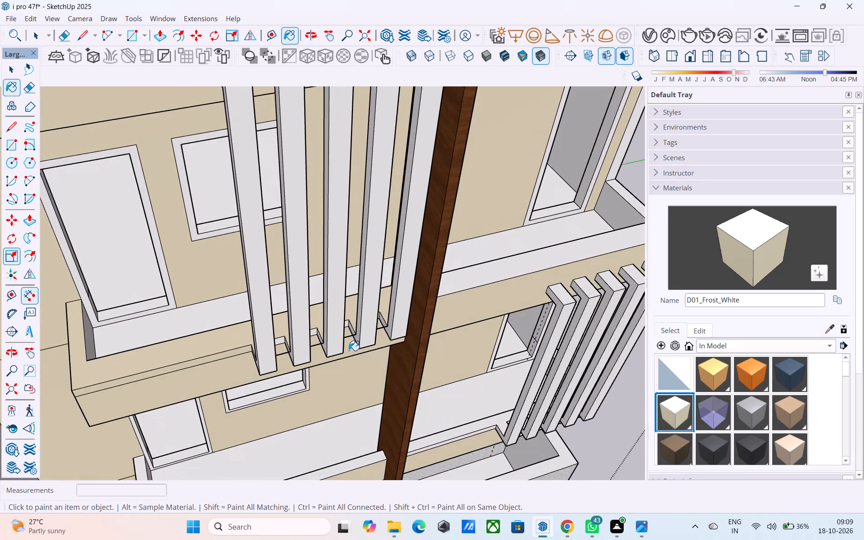
{"action": "middle_click_drag", "start_coordinate": [300, 357], "coordinate": [271, 360]}
{"action": "scroll", "coordinate": [271, 360], "scroll_direction": "up", "scroll_amount": 4}
{"action": "key", "text": "e"}
{"action": "left_click_drag", "start_coordinate": [280, 342], "coordinate": [279, 355]}
{"action": "middle_click_drag", "start_coordinate": [323, 354], "coordinate": [307, 352]}
{"action": "left_click_drag", "start_coordinate": [333, 324], "coordinate": [334, 350]}
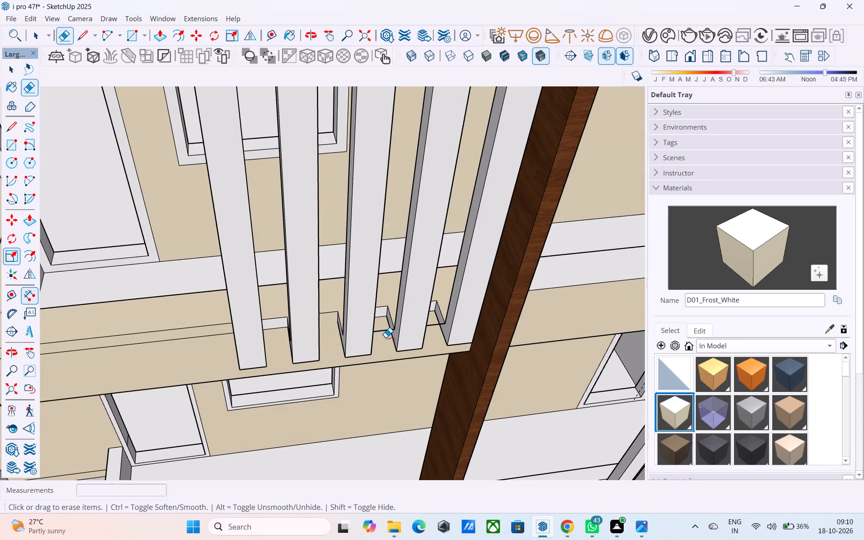
{"action": "key", "text": "ctrl+z"}
{"action": "left_click_drag", "start_coordinate": [332, 335], "coordinate": [331, 351]}
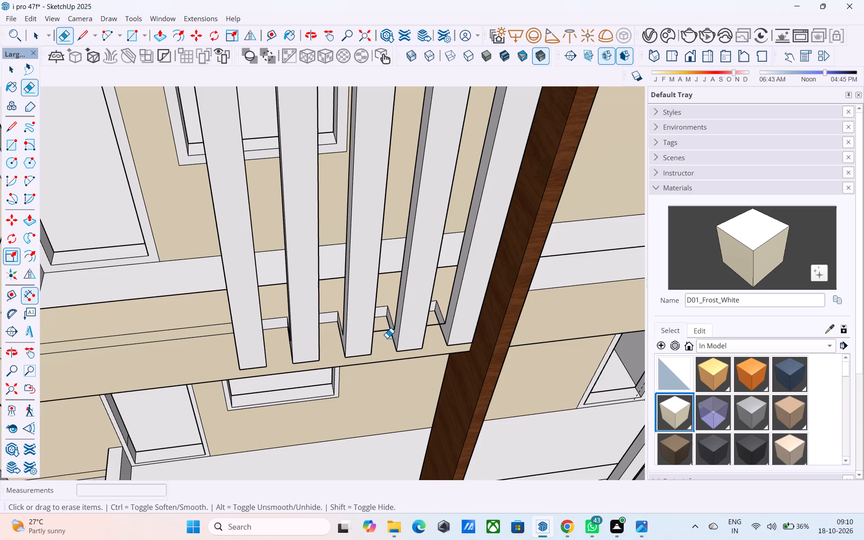
{"action": "left_click", "coordinate": [387, 333]}
{"action": "middle_click_drag", "start_coordinate": [382, 335], "coordinate": [253, 350], "text": "shift"}
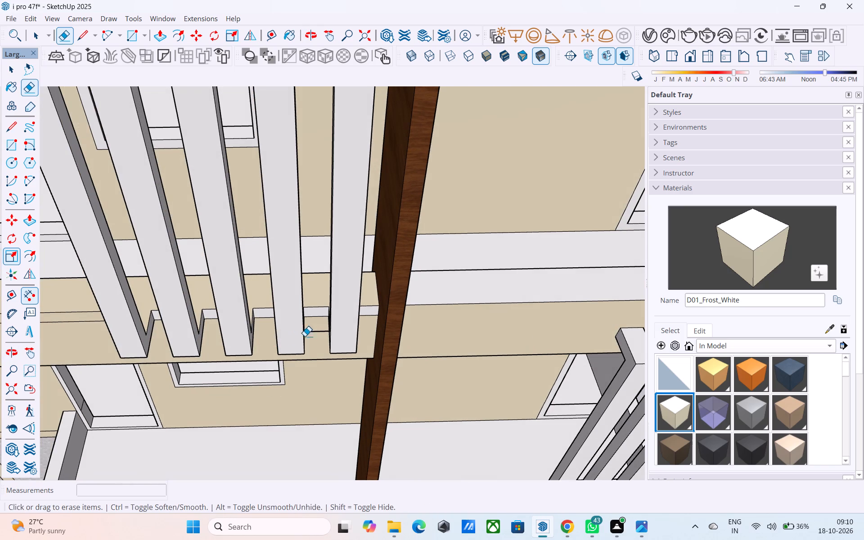
{"action": "left_click_drag", "start_coordinate": [312, 333], "coordinate": [315, 329]}
{"action": "key", "text": "space"}
Draw a 2' vertical line up from the wall-side corner of the upper side balcony's parapet, beside the door.
{"action": "middle_click_drag", "start_coordinate": [312, 333], "coordinate": [315, 383], "text": "shift"}
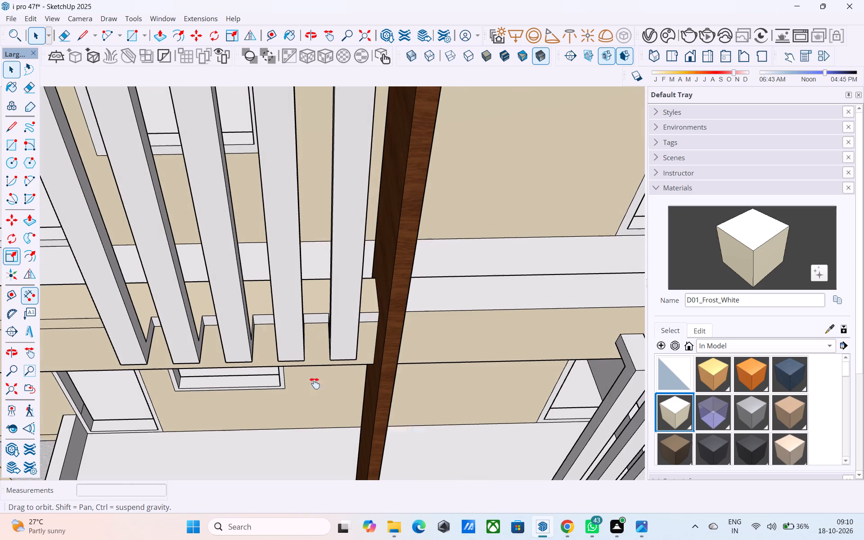
{"action": "middle_click_drag", "start_coordinate": [315, 383], "coordinate": [322, 236], "text": "shift"}
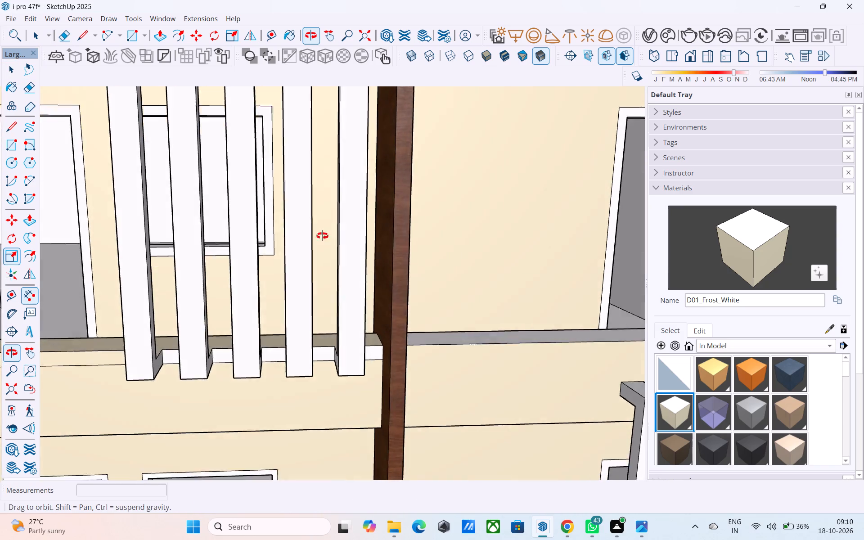
{"action": "middle_click_drag", "start_coordinate": [322, 236], "coordinate": [405, 265], "text": "shift"}
{"action": "scroll", "coordinate": [398, 256], "scroll_direction": "down", "scroll_amount": 2}
{"action": "scroll", "coordinate": [393, 266], "scroll_direction": "up", "scroll_amount": 1}
{"action": "scroll", "coordinate": [390, 270], "scroll_direction": "down", "scroll_amount": 4}
{"action": "middle_click_drag", "start_coordinate": [310, 274], "coordinate": [367, 313], "text": "shift"}
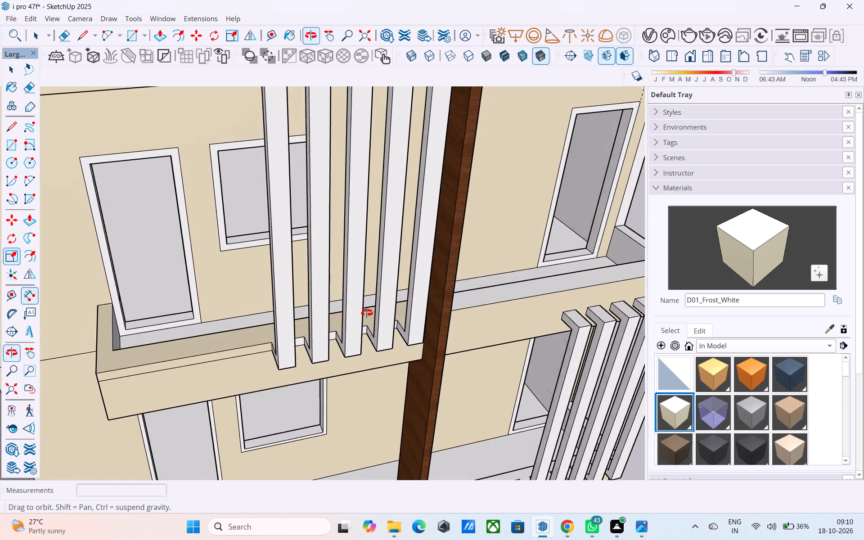
{"action": "middle_click_drag", "start_coordinate": [367, 313], "coordinate": [368, 312], "text": "shift"}
{"action": "middle_click_drag", "start_coordinate": [234, 336], "coordinate": [298, 331], "text": "shift"}
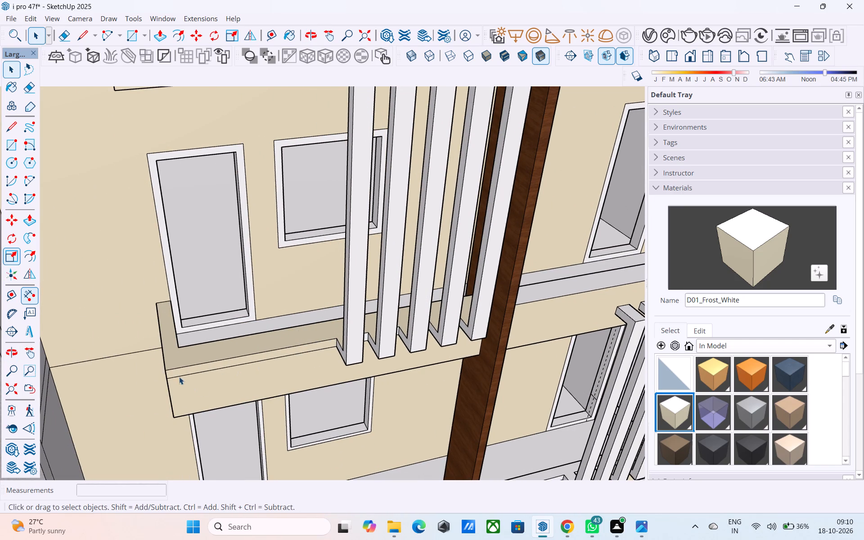
{"action": "middle_click_drag", "start_coordinate": [179, 376], "coordinate": [186, 357]}
{"action": "middle_click_drag", "start_coordinate": [186, 357], "coordinate": [250, 357]}
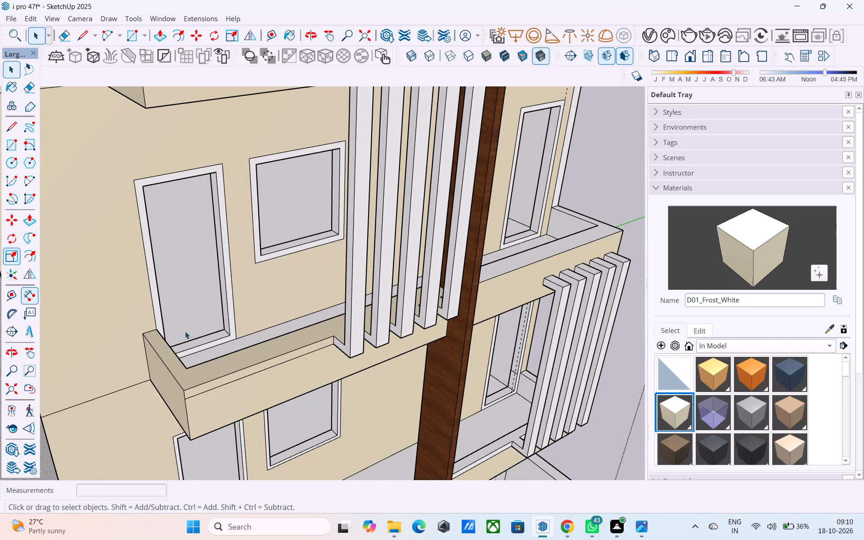
{"action": "type", "text": "R"}
{"action": "key", "text": "space"}
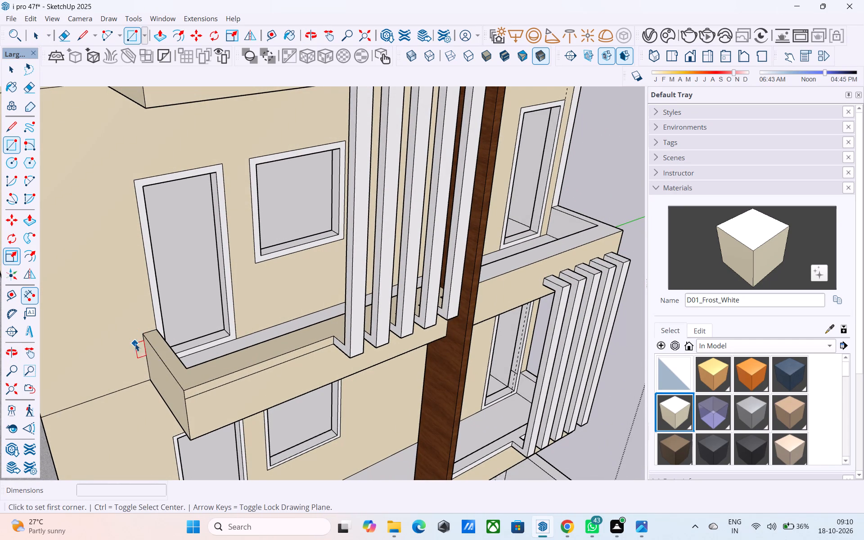
{"action": "key", "text": "l"}
{"action": "left_click", "coordinate": [141, 330]}
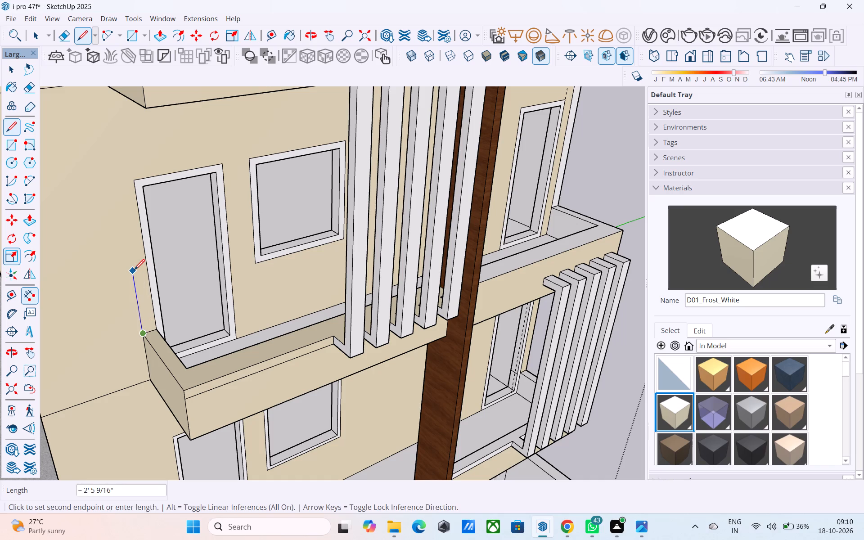
{"action": "type", "text": "2'"}
{"action": "key", "text": "Return"}
Draw upright rectangles on the parapet, 3' 9" by 2' across its end and 5' 6" by 2' along its front to the fins.
{"action": "key", "text": "r"}
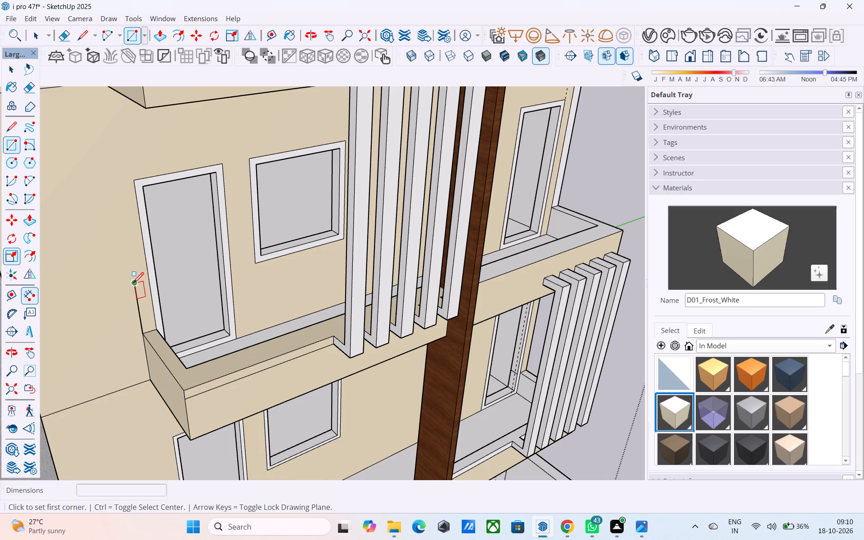
{"action": "left_click", "coordinate": [132, 285]}
{"action": "left_click", "coordinate": [188, 390]}
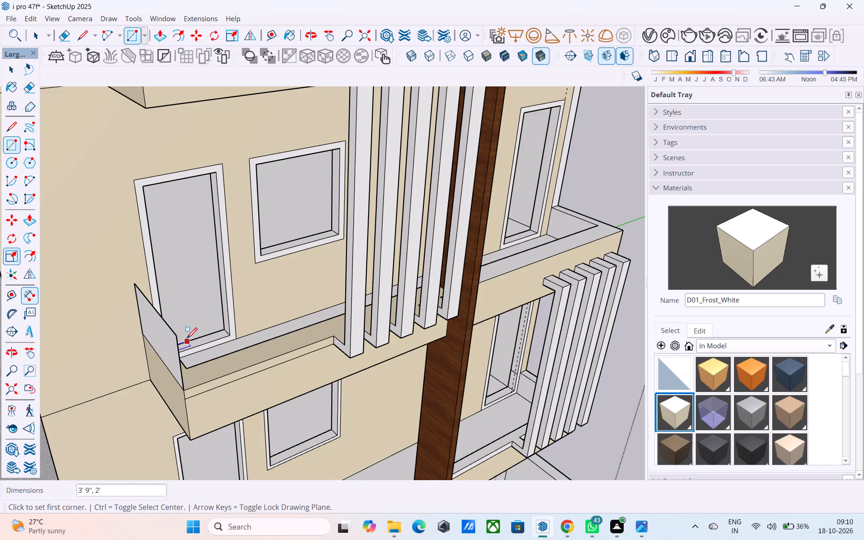
{"action": "left_click", "coordinate": [179, 333]}
{"action": "left_click", "coordinate": [332, 336]}
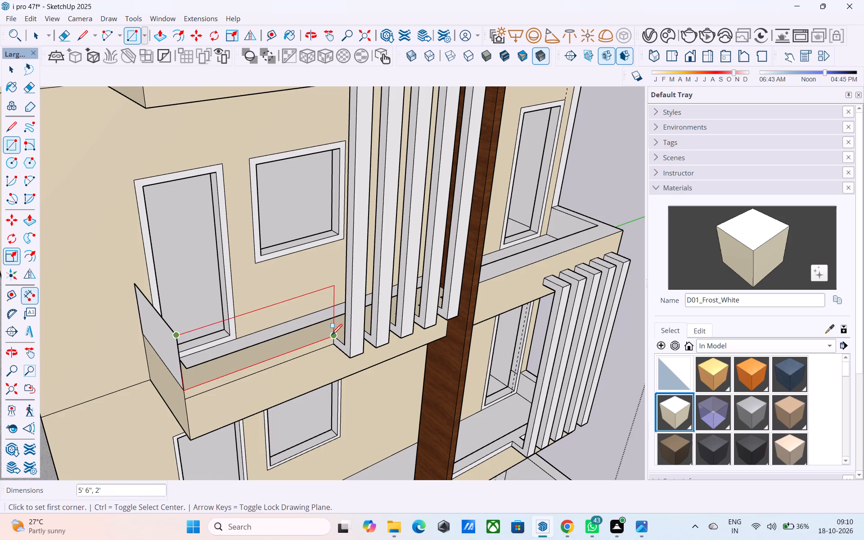
{"action": "key", "text": "space"}
Draw an upright rectangle about 2' high across the upper side balcony's far end, starting from a vertical line at the wall corner.
{"action": "middle_click_drag", "start_coordinate": [329, 346], "coordinate": [149, 319]}
{"action": "scroll", "coordinate": [117, 313], "scroll_direction": "down", "scroll_amount": 9}
{"action": "middle_click_drag", "start_coordinate": [323, 353], "coordinate": [296, 353]}
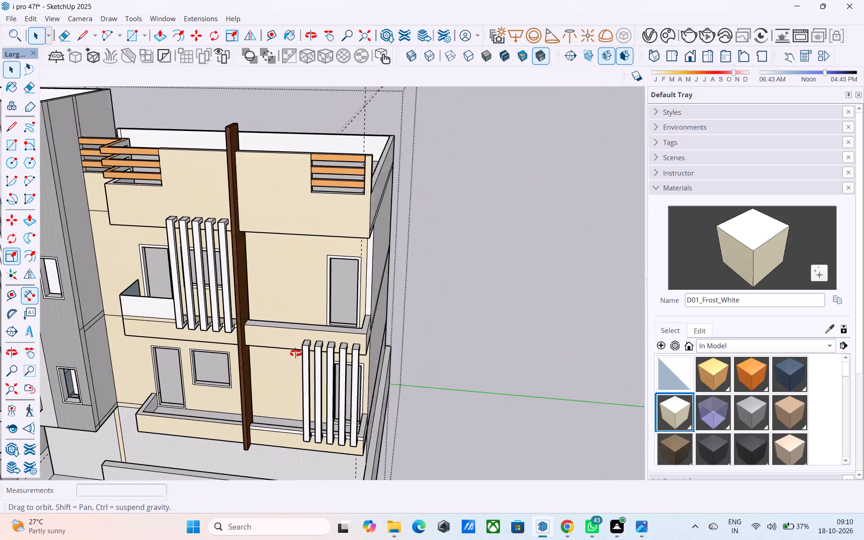
{"action": "middle_click_drag", "start_coordinate": [296, 353], "coordinate": [226, 363]}
{"action": "scroll", "coordinate": [252, 339], "scroll_direction": "up", "scroll_amount": 7}
{"action": "key", "text": "l"}
{"action": "scroll", "coordinate": [243, 329], "scroll_direction": "up", "scroll_amount": 2}
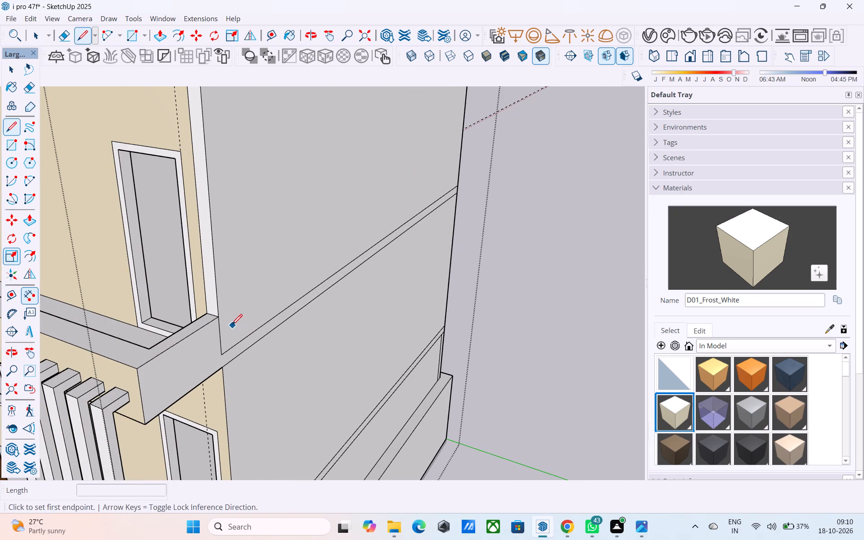
{"action": "left_click", "coordinate": [217, 317]}
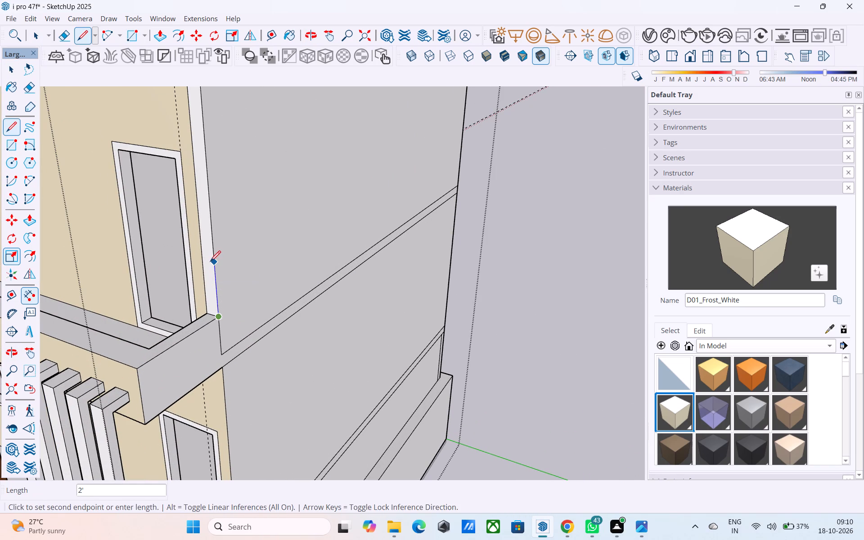
{"action": "left_click", "coordinate": [213, 264]}
{"action": "key", "text": "r"}
{"action": "left_click", "coordinate": [214, 264]}
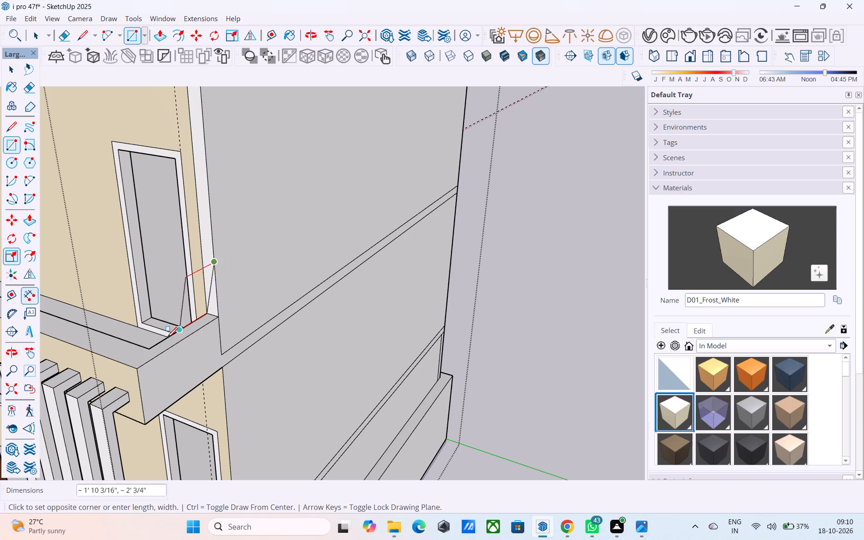
{"action": "left_click", "coordinate": [135, 366]}
{"action": "middle_click_drag", "start_coordinate": [137, 364], "coordinate": [466, 390]}
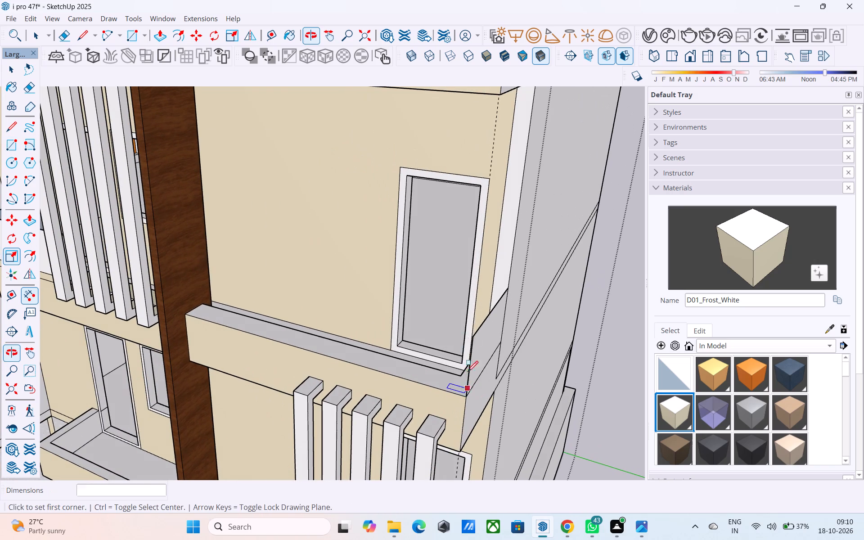
Draw an upright 10' 8" by 2' rectangle along the front of the upper side balcony's parapet, from the far corner to the wooden column.
{"action": "left_click", "coordinate": [471, 333]}
{"action": "left_click", "coordinate": [185, 313]}
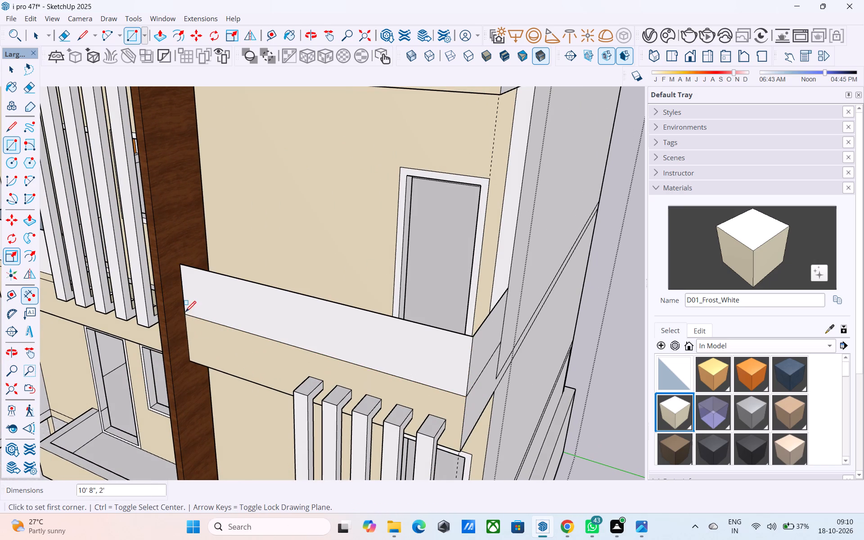
Paint the upright panels on both sections of the upper side balcony with the Glass_Basic_01 material.
{"action": "left_click", "coordinate": [722, 410]}
{"action": "left_click", "coordinate": [454, 364]}
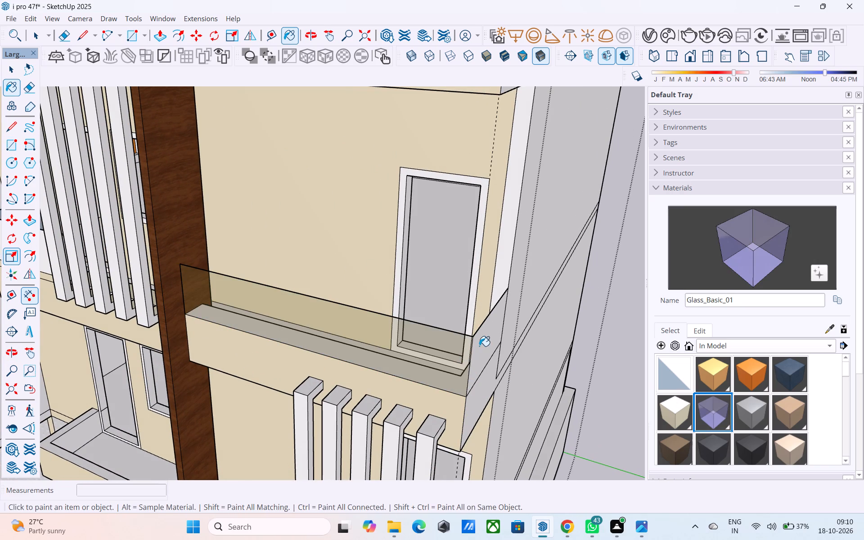
{"action": "left_click", "coordinate": [480, 345]}
{"action": "middle_click_drag", "start_coordinate": [462, 364], "coordinate": [497, 353]}
{"action": "scroll", "coordinate": [497, 353], "scroll_direction": "down", "scroll_amount": 7}
{"action": "middle_click_drag", "start_coordinate": [270, 350], "coordinate": [511, 326]}
{"action": "middle_click_drag", "start_coordinate": [508, 324], "coordinate": [533, 285]}
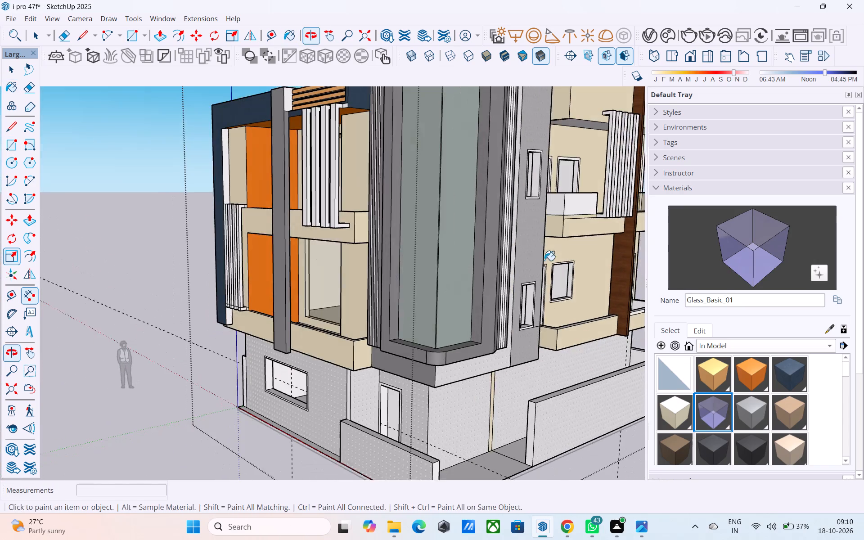
{"action": "middle_click_drag", "start_coordinate": [546, 250], "coordinate": [436, 324]}
{"action": "scroll", "coordinate": [452, 271], "scroll_direction": "up", "scroll_amount": 3}
{"action": "left_click", "coordinate": [479, 265]}
{"action": "left_click", "coordinate": [462, 271]}
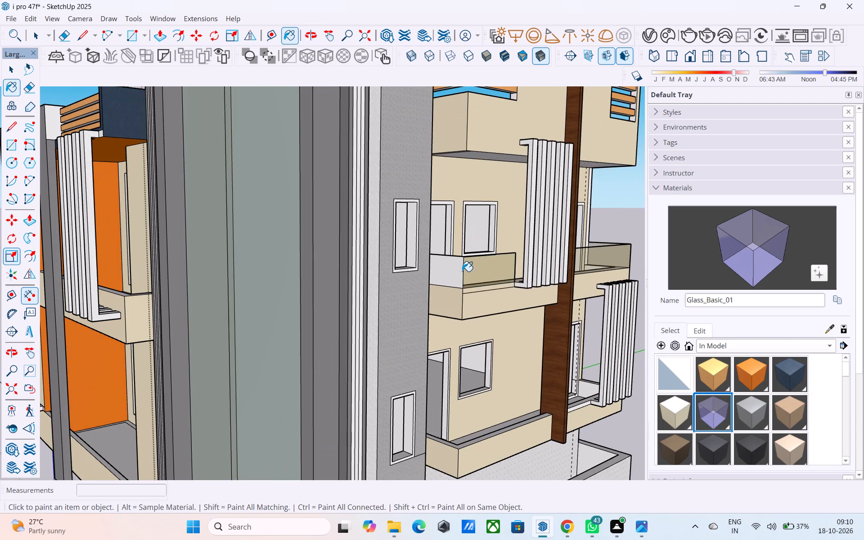
Draw a 2' vertical line up from the wall-side corner of the lower side balcony's parapet, beside the door.
{"action": "middle_click_drag", "start_coordinate": [458, 268], "coordinate": [323, 307]}
{"action": "scroll", "coordinate": [315, 310], "scroll_direction": "down", "scroll_amount": 3}
{"action": "middle_click_drag", "start_coordinate": [352, 327], "coordinate": [364, 355], "text": "shift"}
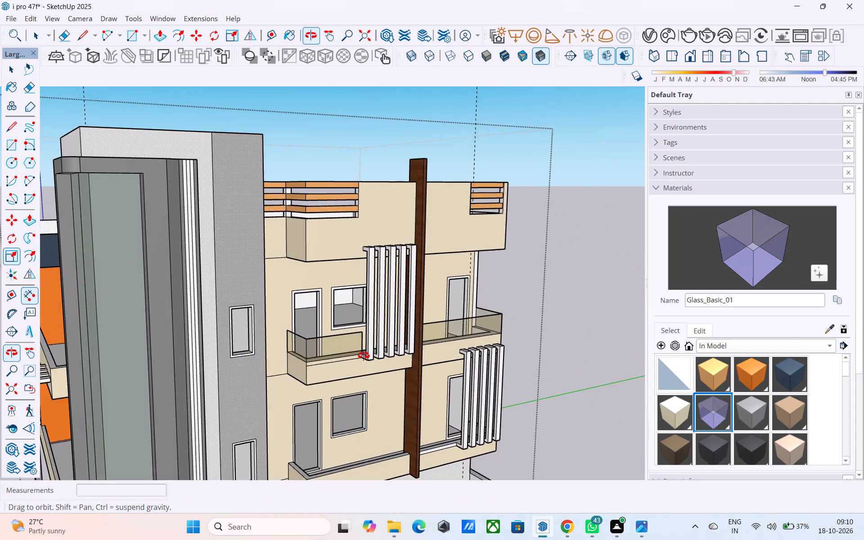
{"action": "middle_click_drag", "start_coordinate": [364, 355], "coordinate": [329, 357], "text": "shift"}
{"action": "middle_click_drag", "start_coordinate": [324, 359], "coordinate": [323, 324], "text": "shift"}
{"action": "middle_click_drag", "start_coordinate": [284, 380], "coordinate": [324, 300], "text": "shift"}
{"action": "scroll", "coordinate": [294, 337], "scroll_direction": "up", "scroll_amount": 2}
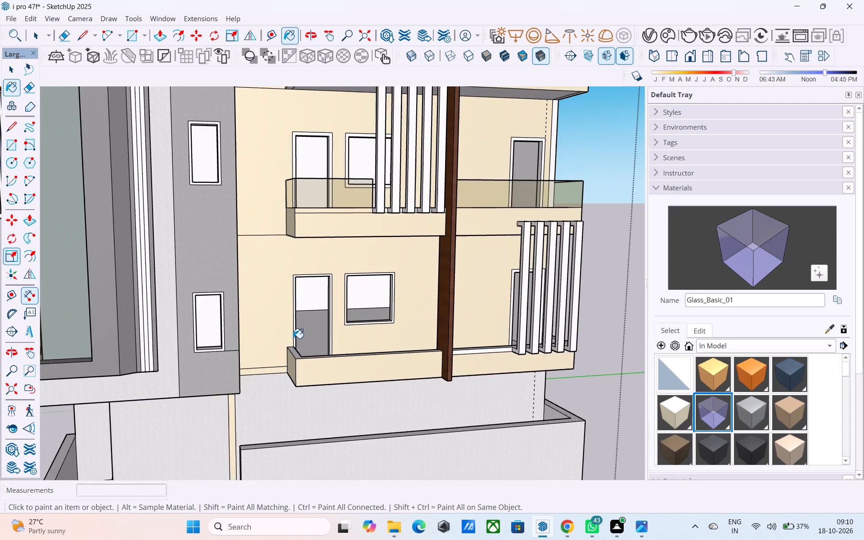
{"action": "key", "text": "space"}
{"action": "scroll", "coordinate": [290, 342], "scroll_direction": "up", "scroll_amount": 4}
{"action": "key", "text": "l"}
{"action": "left_click", "coordinate": [288, 349]}
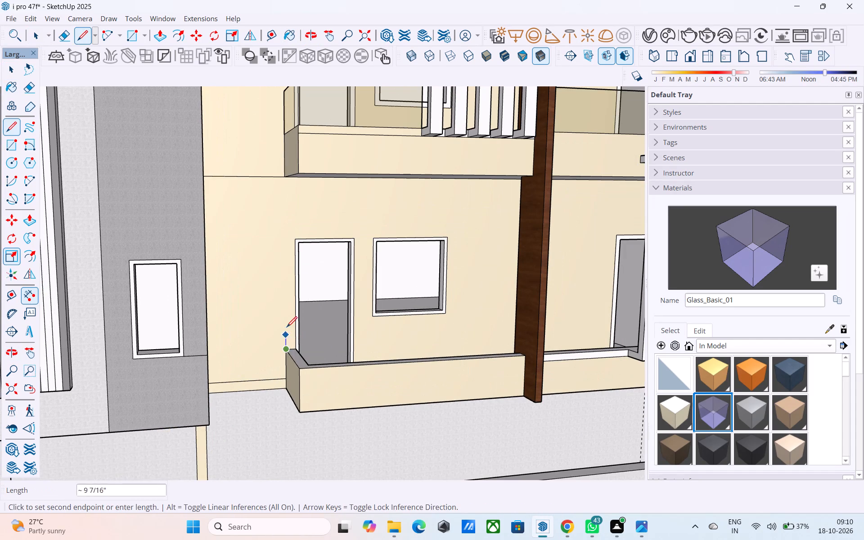
{"action": "left_click", "coordinate": [286, 312]}
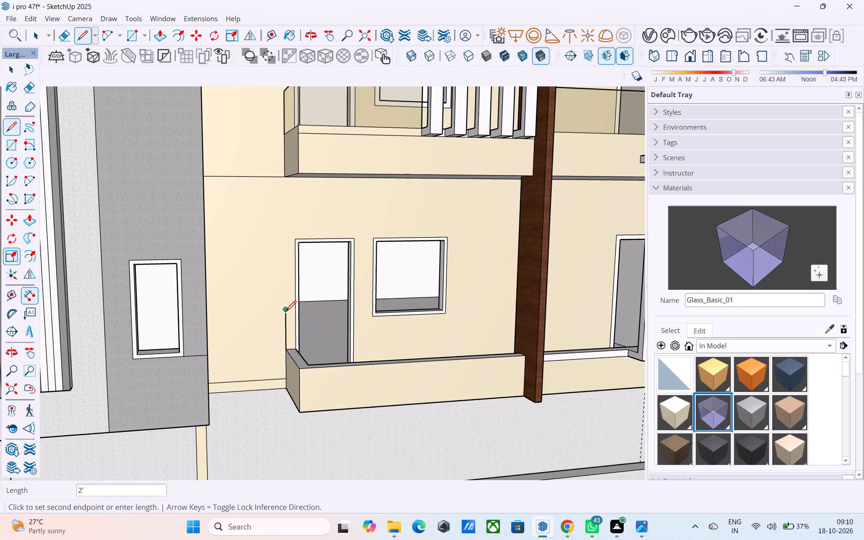
Draw upright rectangles on the lower balcony's parapet, 3' 9" by 2' across its end and 2' high along its front to the wooden column.
{"action": "key", "text": "r"}
{"action": "left_click", "coordinate": [286, 312]}
{"action": "left_click", "coordinate": [300, 371]}
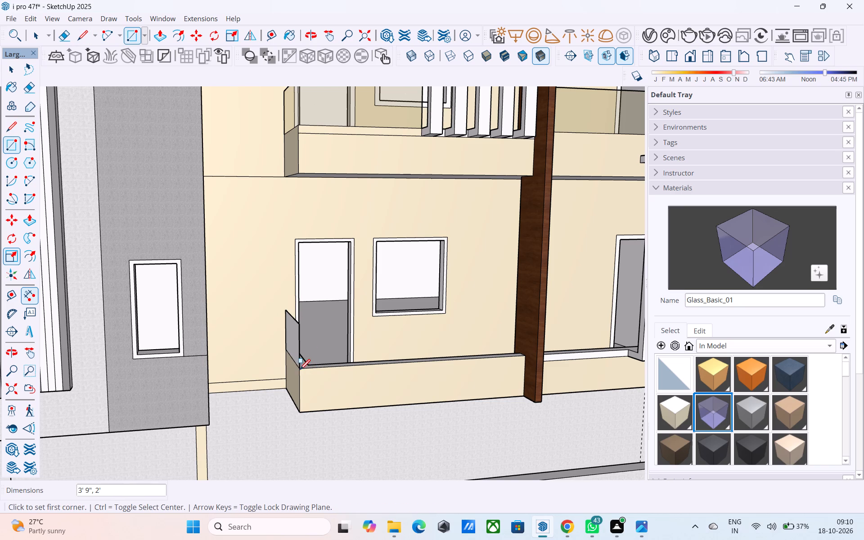
{"action": "left_click", "coordinate": [298, 322]}
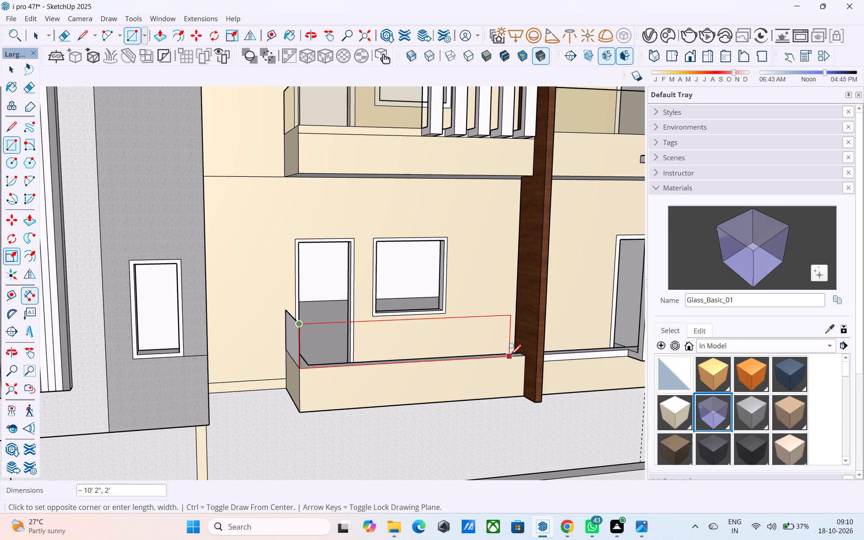
{"action": "left_click", "coordinate": [522, 354]}
Draw an upright 2' high rectangle on the lower parapet, from the wooden column behind the fins to the far corner.
{"action": "middle_click_drag", "start_coordinate": [523, 355], "coordinate": [356, 379], "text": "shift"}
{"action": "key", "text": "l"}
{"action": "scroll", "coordinate": [245, 389], "scroll_direction": "up", "scroll_amount": 3}
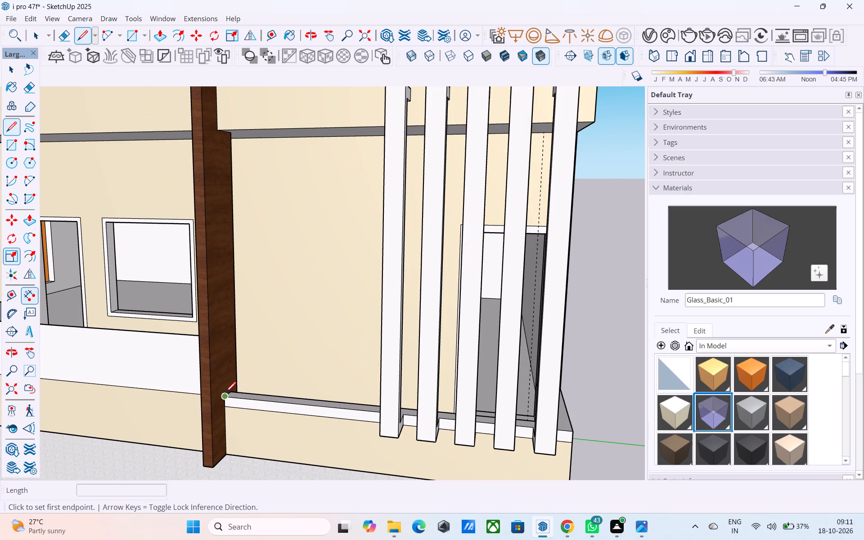
{"action": "left_click", "coordinate": [225, 393]}
{"action": "left_click", "coordinate": [223, 338]}
{"action": "key", "text": "r"}
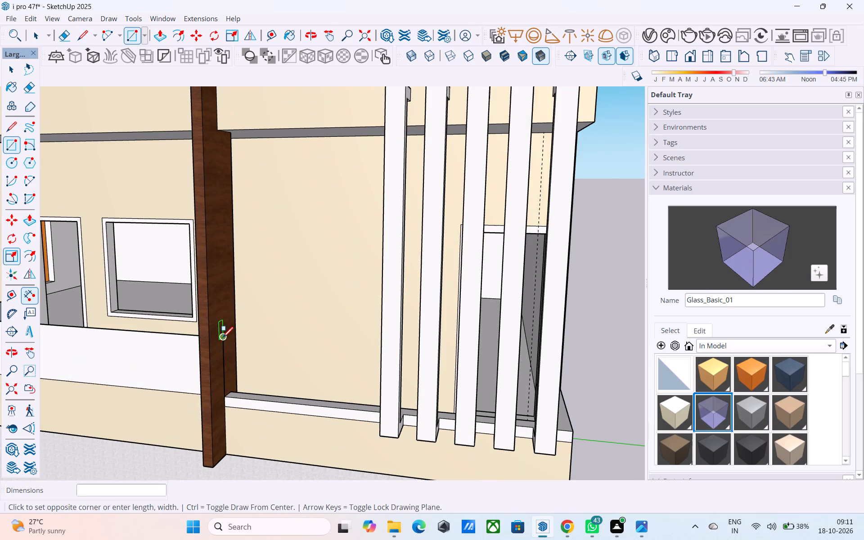
{"action": "left_click", "coordinate": [223, 338]}
{"action": "middle_click_drag", "start_coordinate": [298, 403], "coordinate": [445, 391], "text": "shift"}
{"action": "scroll", "coordinate": [346, 373], "scroll_direction": "up", "scroll_amount": 4}
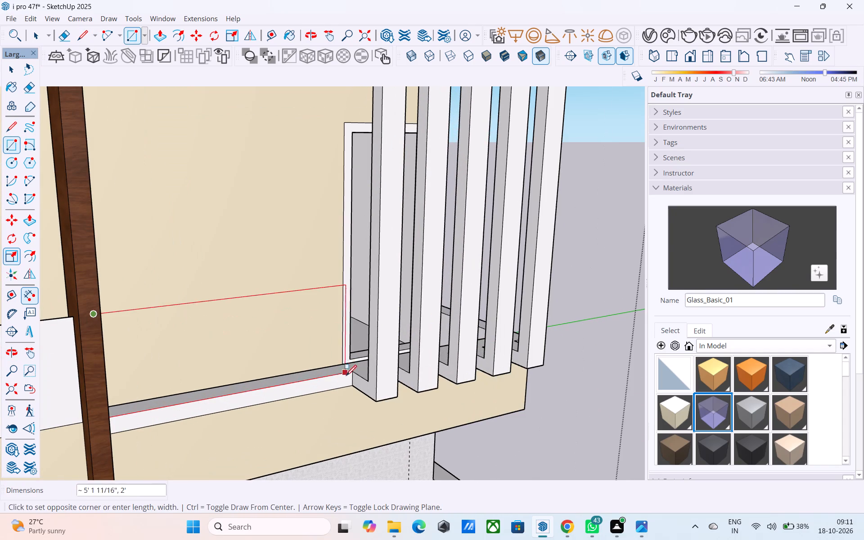
{"action": "middle_click_drag", "start_coordinate": [483, 362], "coordinate": [252, 363]}
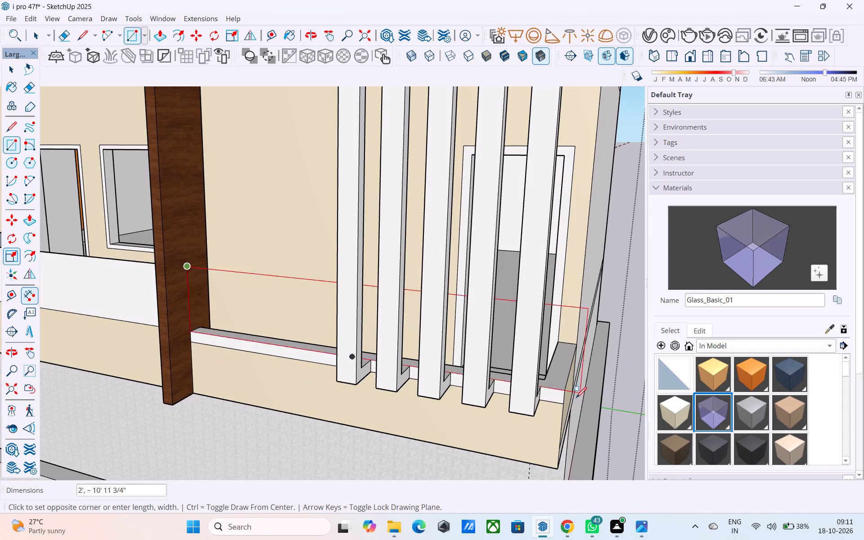
{"action": "left_click", "coordinate": [564, 393]}
Draw an upright rectangle 2' high across the lower side balcony's far end, from the front corner to the wall.
{"action": "middle_click_drag", "start_coordinate": [564, 393], "coordinate": [424, 385]}
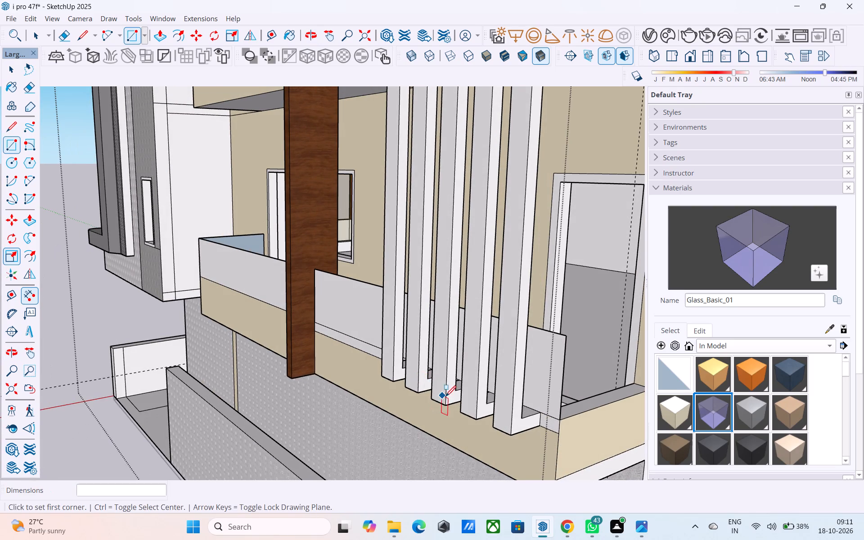
{"action": "middle_click_drag", "start_coordinate": [551, 429], "coordinate": [374, 373]}
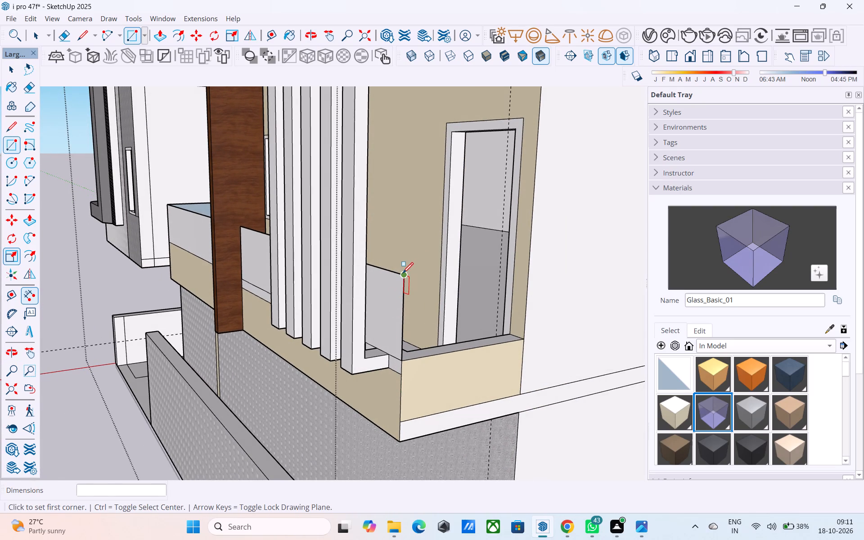
{"action": "left_click", "coordinate": [403, 274]}
{"action": "left_click", "coordinate": [522, 338]}
Paint the lower side balcony's upright panels on both sides of the wooden column with Glass_Basic_01.
{"action": "middle_click_drag", "start_coordinate": [517, 337], "coordinate": [504, 334], "text": "shift"}
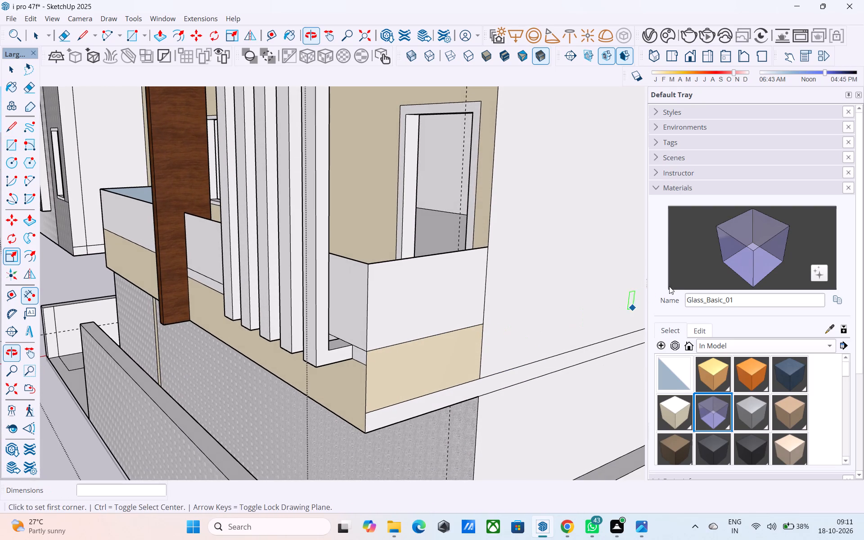
{"action": "left_click", "coordinate": [775, 259]}
{"action": "left_click", "coordinate": [431, 296]}
{"action": "left_click", "coordinate": [352, 281]}
{"action": "scroll", "coordinate": [411, 319], "scroll_direction": "down", "scroll_amount": 3}
{"action": "middle_click_drag", "start_coordinate": [412, 319], "coordinate": [509, 355]}
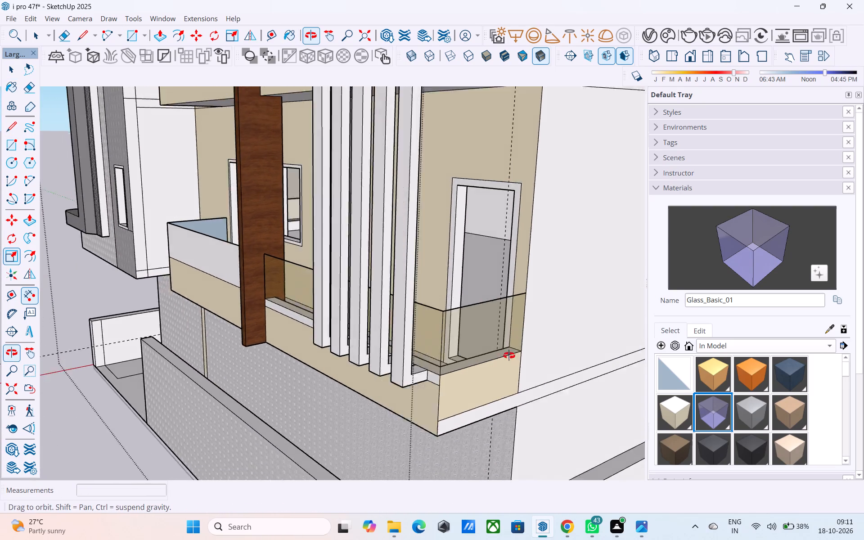
{"action": "middle_click_drag", "start_coordinate": [509, 355], "coordinate": [666, 359]}
{"action": "scroll", "coordinate": [360, 337], "scroll_direction": "down", "scroll_amount": 2}
{"action": "middle_click_drag", "start_coordinate": [349, 339], "coordinate": [751, 361], "text": "shift"}
{"action": "left_click", "coordinate": [487, 315]}
{"action": "middle_click_drag", "start_coordinate": [441, 325], "coordinate": [400, 348], "text": "shift"}
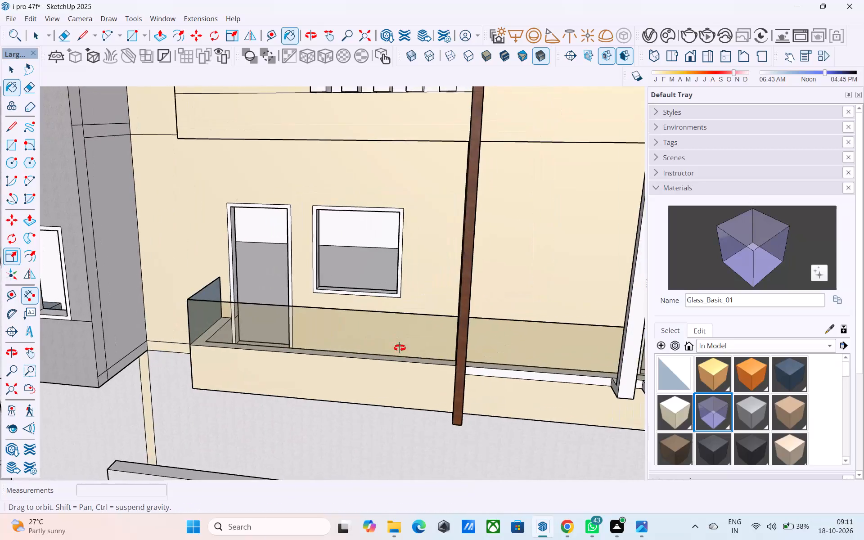
{"action": "middle_click_drag", "start_coordinate": [400, 348], "coordinate": [729, 366], "text": "shift"}
{"action": "left_click", "coordinate": [321, 397]}
Paint the white strip on the lower parapet between the wooden column and the fins with D01_Frost_White.
{"action": "middle_click_drag", "start_coordinate": [450, 381], "coordinate": [302, 378]}
{"action": "scroll", "coordinate": [333, 364], "scroll_direction": "down", "scroll_amount": 8}
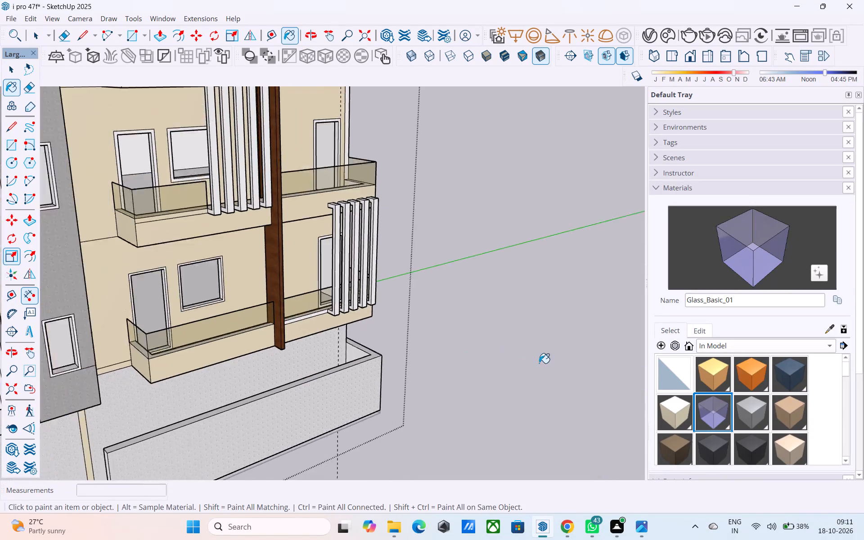
{"action": "scroll", "coordinate": [539, 363], "scroll_direction": "down", "scroll_amount": 1}
{"action": "middle_click_drag", "start_coordinate": [586, 375], "coordinate": [563, 378], "text": "shift"}
{"action": "left_click", "coordinate": [679, 406]}
{"action": "scroll", "coordinate": [371, 365], "scroll_direction": "up", "scroll_amount": 7}
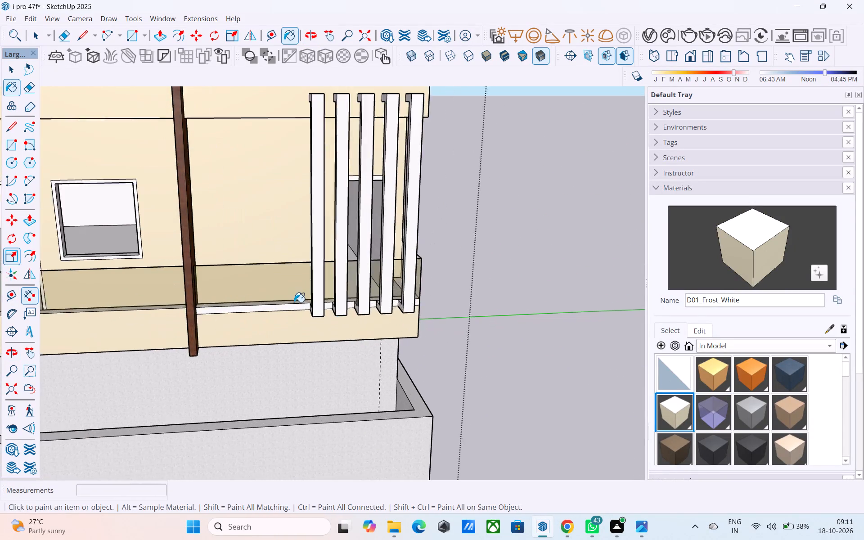
{"action": "scroll", "coordinate": [294, 302], "scroll_direction": "up", "scroll_amount": 5}
{"action": "left_click", "coordinate": [273, 309]}
Paint the remaining white parapet strips between the lower fins and out to the corner with D01_Frost_White.
{"action": "scroll", "coordinate": [273, 309], "scroll_direction": "up", "scroll_amount": 1}
{"action": "middle_click_drag", "start_coordinate": [273, 309], "coordinate": [245, 299]}
{"action": "middle_click_drag", "start_coordinate": [438, 360], "coordinate": [404, 346]}
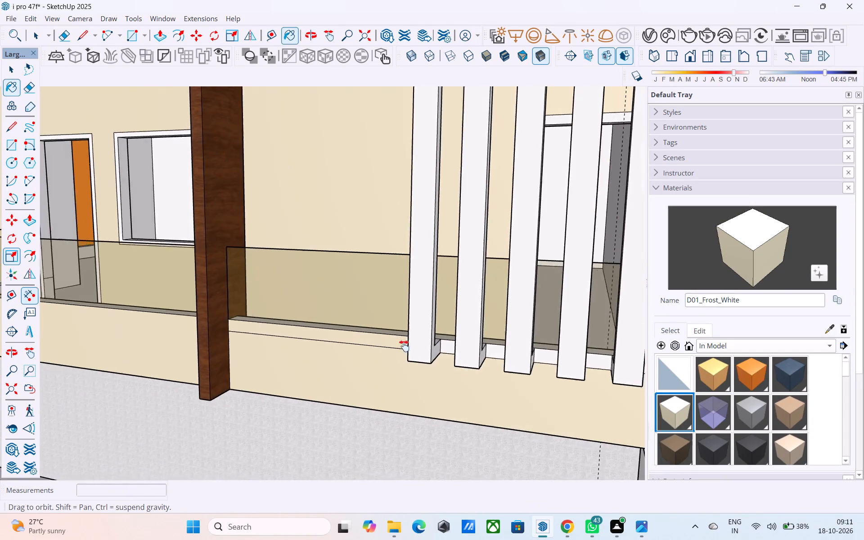
{"action": "middle_click_drag", "start_coordinate": [404, 346], "coordinate": [406, 341]}
{"action": "scroll", "coordinate": [386, 333], "scroll_direction": "up", "scroll_amount": 3, "text": "shift"}
{"action": "left_click_drag", "start_coordinate": [414, 328], "coordinate": [418, 328]}
{"action": "middle_click_drag", "start_coordinate": [435, 342], "coordinate": [382, 327]}
{"action": "left_click", "coordinate": [435, 319]}
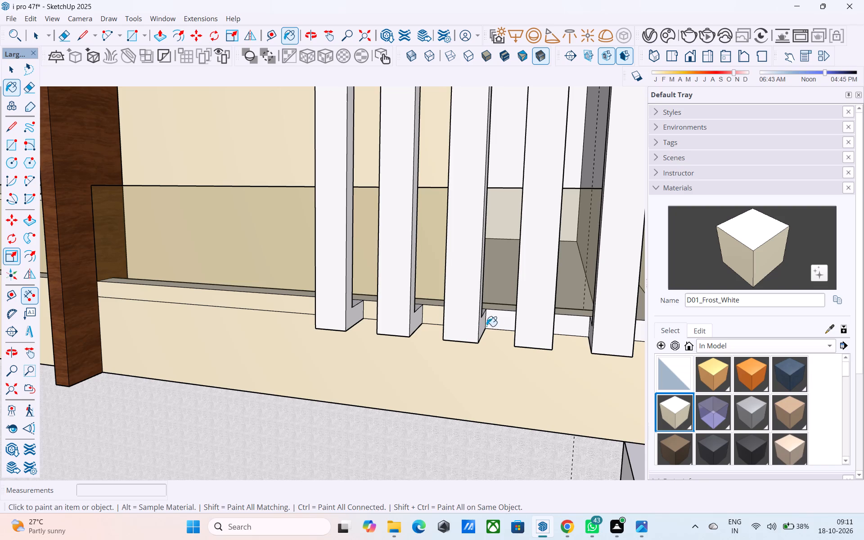
{"action": "left_click", "coordinate": [498, 324]}
{"action": "middle_click_drag", "start_coordinate": [502, 324], "coordinate": [358, 287]}
{"action": "scroll", "coordinate": [381, 293], "scroll_direction": "up", "scroll_amount": 1, "text": "shift"}
{"action": "left_click", "coordinate": [422, 288]}
{"action": "left_click", "coordinate": [511, 291]}
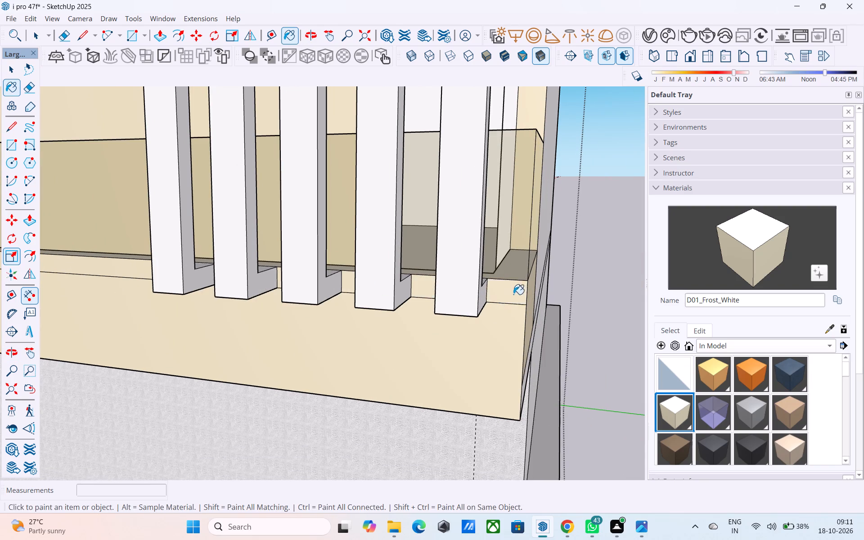
Paint the upper side balcony's end face and its adjoining slab band along the rear wall with D01_Frost_White.
{"action": "middle_click_drag", "start_coordinate": [515, 301], "coordinate": [277, 346]}
{"action": "scroll", "coordinate": [281, 345], "scroll_direction": "down", "scroll_amount": 8}
{"action": "middle_click_drag", "start_coordinate": [327, 350], "coordinate": [353, 356]}
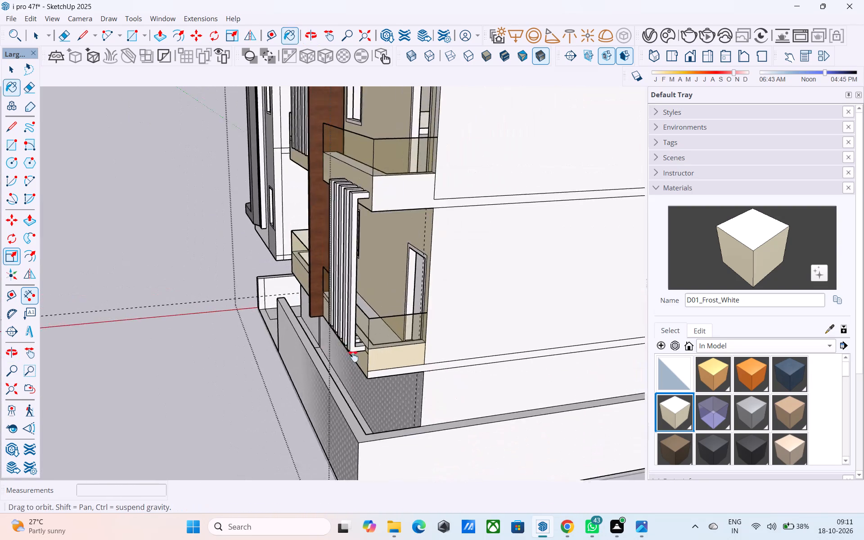
{"action": "middle_click_drag", "start_coordinate": [353, 356], "coordinate": [267, 328]}
{"action": "scroll", "coordinate": [268, 326], "scroll_direction": "down", "scroll_amount": 6}
{"action": "middle_click_drag", "start_coordinate": [335, 317], "coordinate": [290, 340], "text": "shift"}
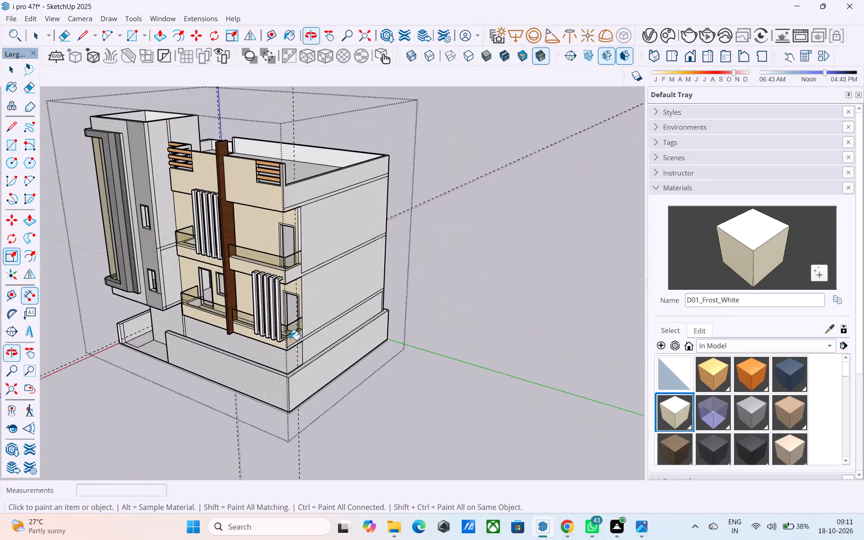
{"action": "middle_click_drag", "start_coordinate": [290, 340], "coordinate": [285, 352], "text": "shift"}
{"action": "scroll", "coordinate": [323, 276], "scroll_direction": "up", "scroll_amount": 6}
{"action": "left_click", "coordinate": [275, 271]}
Paint the rear wall's slab bands at the lower balcony level and below the roof parapet with D01_Frost_White.
{"action": "scroll", "coordinate": [284, 285], "scroll_direction": "down", "scroll_amount": 2}
{"action": "middle_click_drag", "start_coordinate": [282, 304], "coordinate": [283, 282], "text": "shift"}
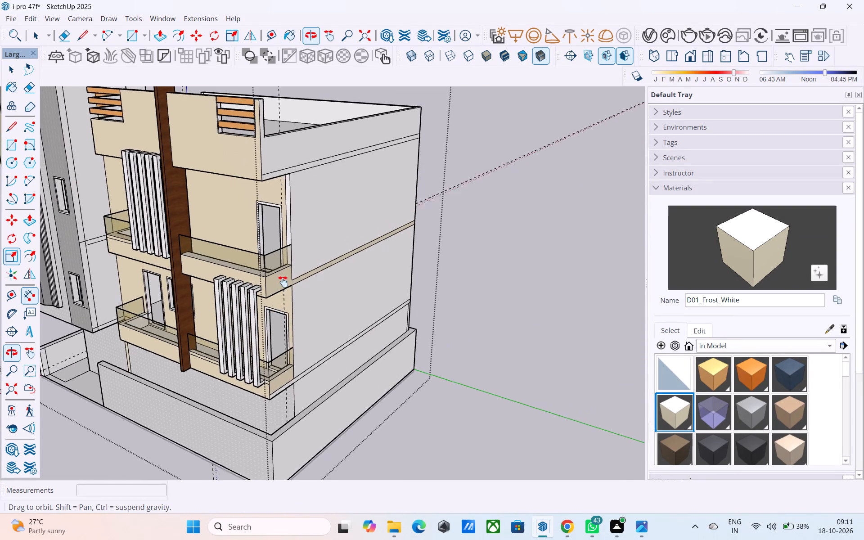
{"action": "middle_click_drag", "start_coordinate": [283, 282], "coordinate": [285, 266], "text": "shift"}
{"action": "scroll", "coordinate": [286, 327], "scroll_direction": "up", "scroll_amount": 9}
{"action": "left_click", "coordinate": [288, 358]}
{"action": "scroll", "coordinate": [288, 359], "scroll_direction": "down", "scroll_amount": 5}
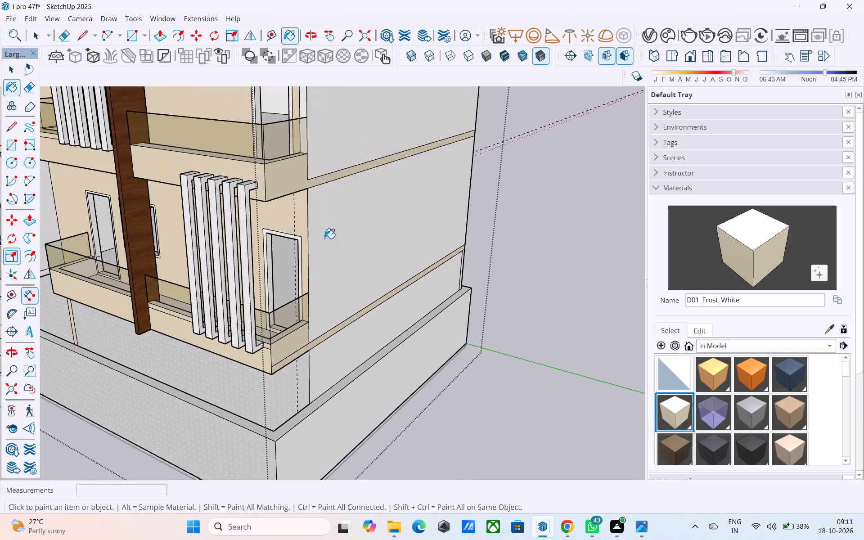
{"action": "middle_click_drag", "start_coordinate": [324, 238], "coordinate": [348, 451]}
{"action": "scroll", "coordinate": [348, 452], "scroll_direction": "down", "scroll_amount": 1, "text": "shift"}
{"action": "left_click", "coordinate": [311, 275]}
Erase the edge of the narrow white strip at the wall corner beside the upper balcony's far door.
{"action": "middle_click_drag", "start_coordinate": [325, 323], "coordinate": [326, 285]}
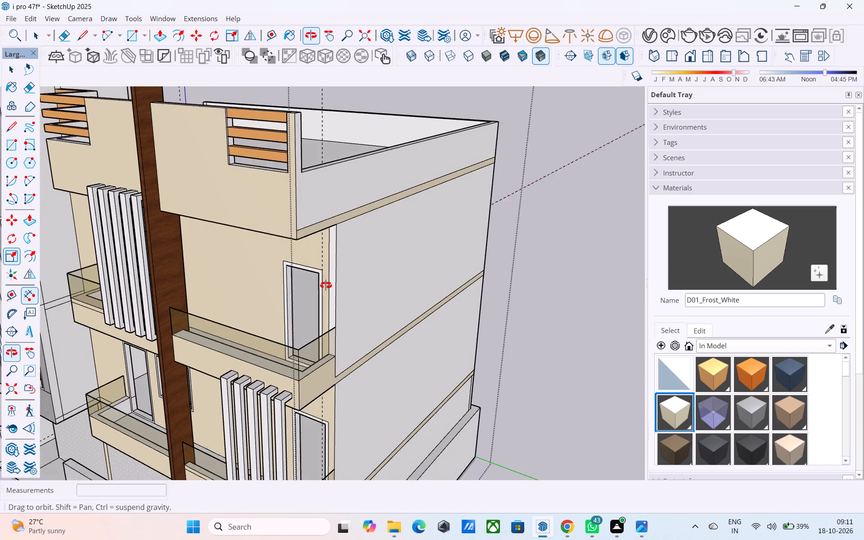
{"action": "middle_click_drag", "start_coordinate": [326, 285], "coordinate": [414, 288]}
{"action": "scroll", "coordinate": [416, 288], "scroll_direction": "down", "scroll_amount": 3}
{"action": "middle_click_drag", "start_coordinate": [423, 296], "coordinate": [382, 288], "text": "shift"}
{"action": "scroll", "coordinate": [405, 278], "scroll_direction": "up", "scroll_amount": 3}
{"action": "key", "text": "e"}
{"action": "scroll", "coordinate": [405, 278], "scroll_direction": "up", "scroll_amount": 3}
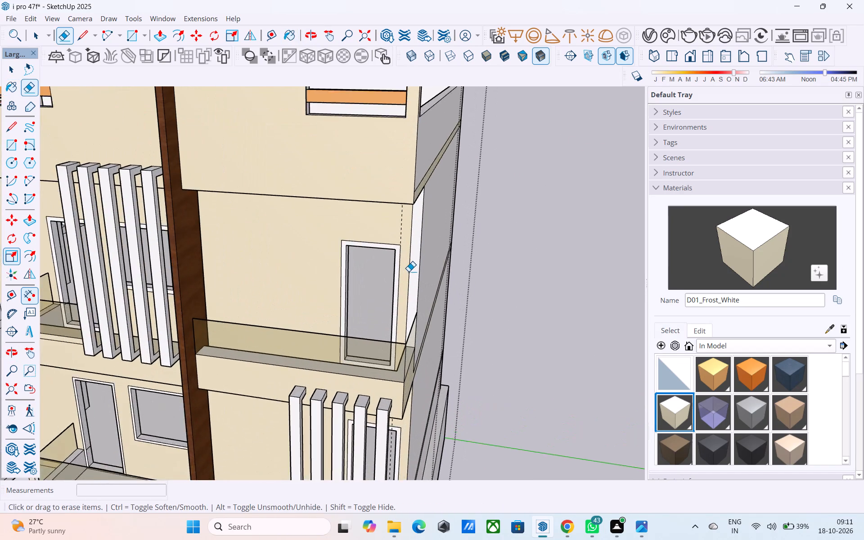
{"action": "scroll", "coordinate": [409, 271], "scroll_direction": "up", "scroll_amount": 2}
{"action": "left_click_drag", "start_coordinate": [415, 270], "coordinate": [408, 268]}
Examine the side balconies and the whole building from the side and front for the overall facade appearance.
{"action": "middle_click_drag", "start_coordinate": [389, 340], "coordinate": [375, 213], "text": "shift"}
{"action": "middle_click_drag", "start_coordinate": [385, 340], "coordinate": [391, 234], "text": "shift"}
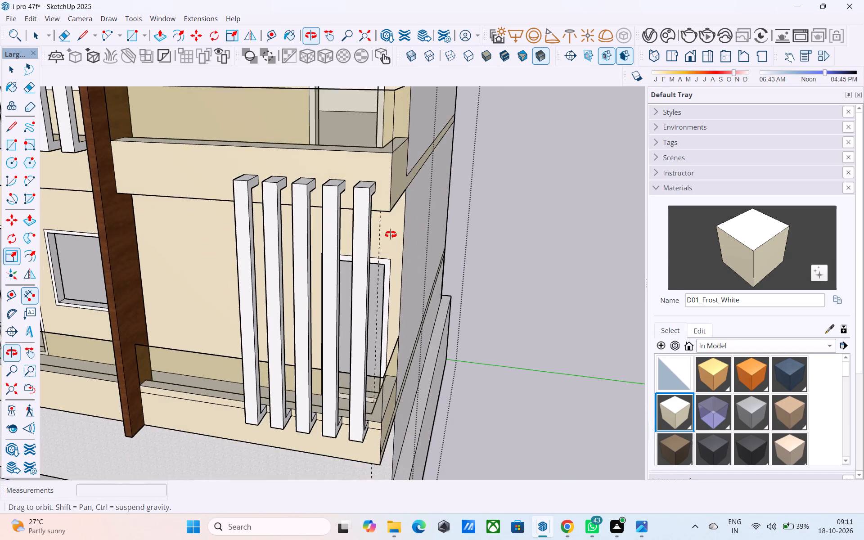
{"action": "middle_click_drag", "start_coordinate": [391, 234], "coordinate": [391, 234], "text": "shift"}
{"action": "scroll", "coordinate": [400, 262], "scroll_direction": "down", "scroll_amount": 4}
{"action": "middle_click_drag", "start_coordinate": [407, 289], "coordinate": [490, 307]}
{"action": "scroll", "coordinate": [445, 299], "scroll_direction": "down", "scroll_amount": 5}
{"action": "middle_click_drag", "start_coordinate": [432, 301], "coordinate": [415, 342], "text": "shift"}
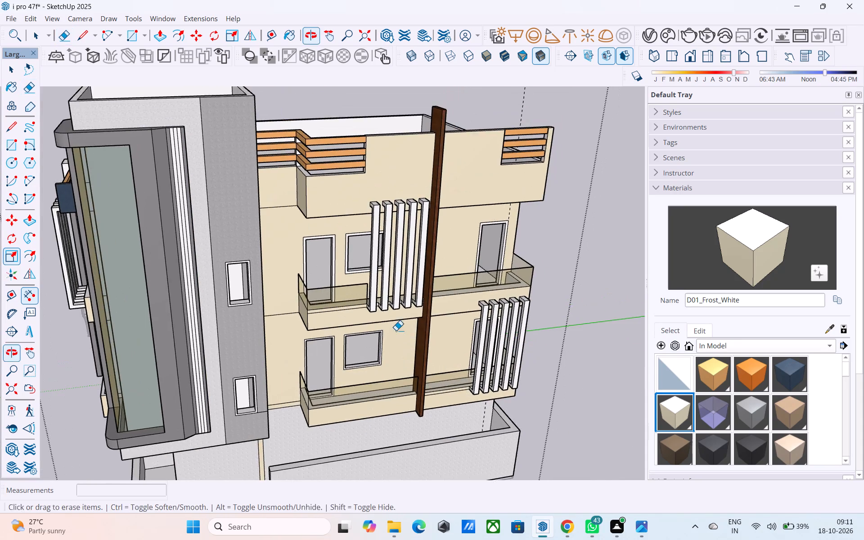
{"action": "scroll", "coordinate": [396, 330], "scroll_direction": "down", "scroll_amount": 3}
{"action": "middle_click_drag", "start_coordinate": [395, 331], "coordinate": [350, 279]}
{"action": "scroll", "coordinate": [342, 276], "scroll_direction": "down", "scroll_amount": 4}
{"action": "middle_click_drag", "start_coordinate": [341, 283], "coordinate": [551, 342]}
{"action": "middle_click_drag", "start_coordinate": [421, 333], "coordinate": [448, 333], "text": "shift"}
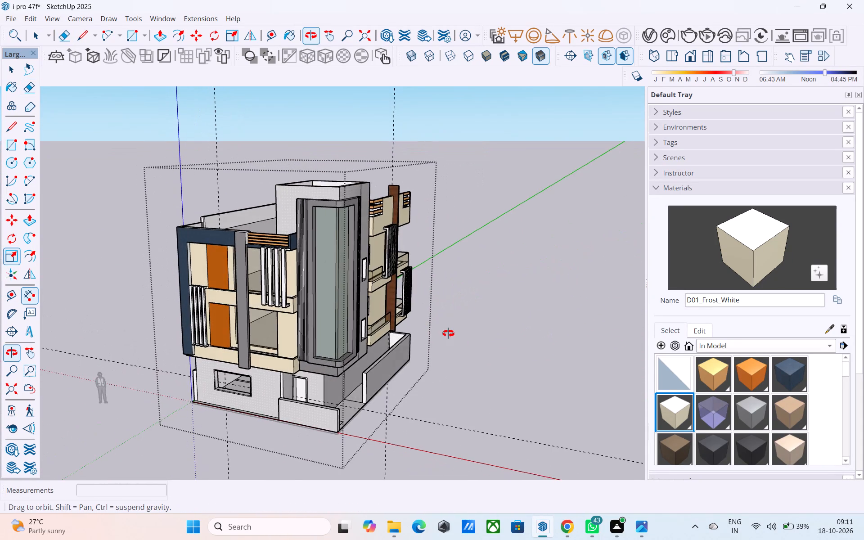
{"action": "middle_click_drag", "start_coordinate": [448, 333], "coordinate": [349, 322], "text": "shift"}
{"action": "middle_click_drag", "start_coordinate": [349, 322], "coordinate": [531, 286], "text": "shift"}
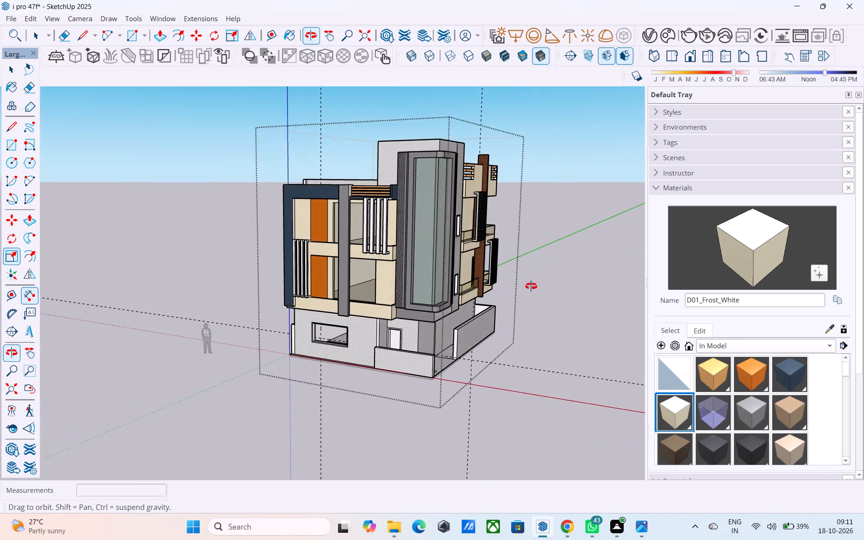
{"action": "middle_click_drag", "start_coordinate": [531, 286], "coordinate": [540, 284], "text": "shift"}
{"action": "middle_click_drag", "start_coordinate": [509, 302], "coordinate": [496, 311], "text": "shift"}
{"action": "scroll", "coordinate": [477, 324], "scroll_direction": "down", "scroll_amount": 2}
{"action": "middle_click_drag", "start_coordinate": [477, 324], "coordinate": [477, 319]}
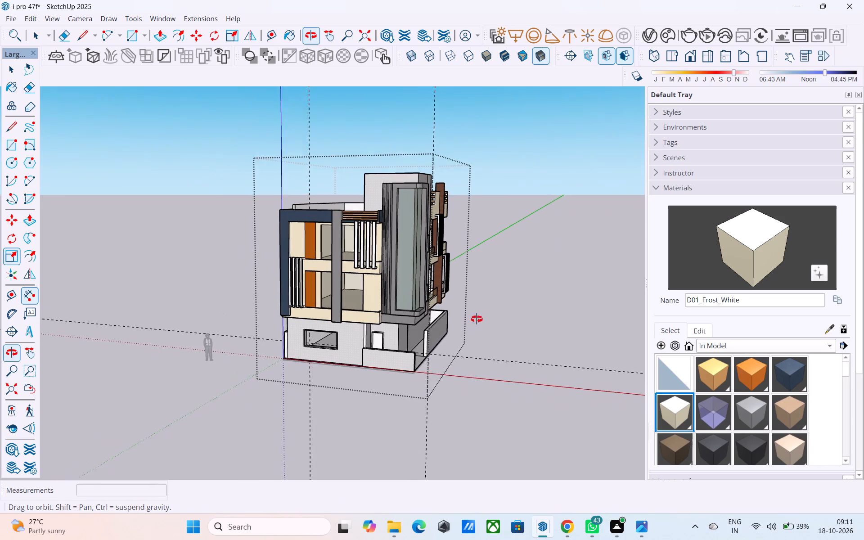
Examine the building's front, glazed corner tower and side balconies for faces that still need a material.
{"action": "middle_click_drag", "start_coordinate": [477, 319], "coordinate": [487, 321]}
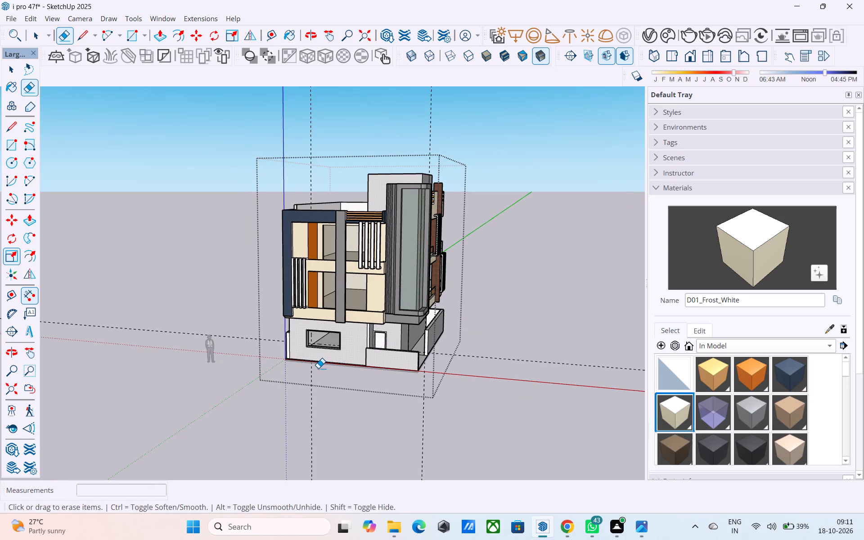
{"action": "middle_click_drag", "start_coordinate": [318, 368], "coordinate": [350, 361], "text": "shift"}
{"action": "middle_click_drag", "start_coordinate": [350, 361], "coordinate": [232, 367]}
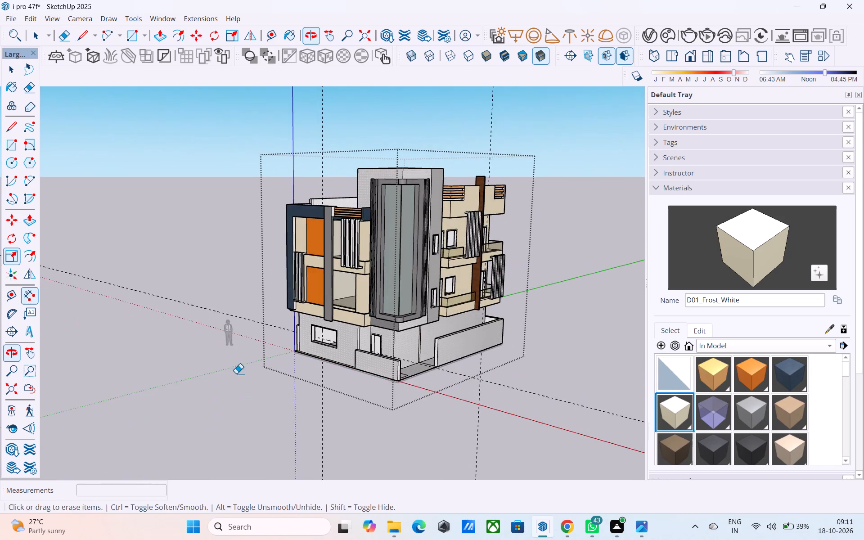
{"action": "middle_click_drag", "start_coordinate": [272, 373], "coordinate": [296, 347], "text": "shift"}
{"action": "middle_click_drag", "start_coordinate": [348, 356], "coordinate": [303, 350], "text": "shift"}
{"action": "scroll", "coordinate": [306, 350], "scroll_direction": "up", "scroll_amount": 4}
{"action": "middle_click_drag", "start_coordinate": [346, 375], "coordinate": [253, 441], "text": "shift"}
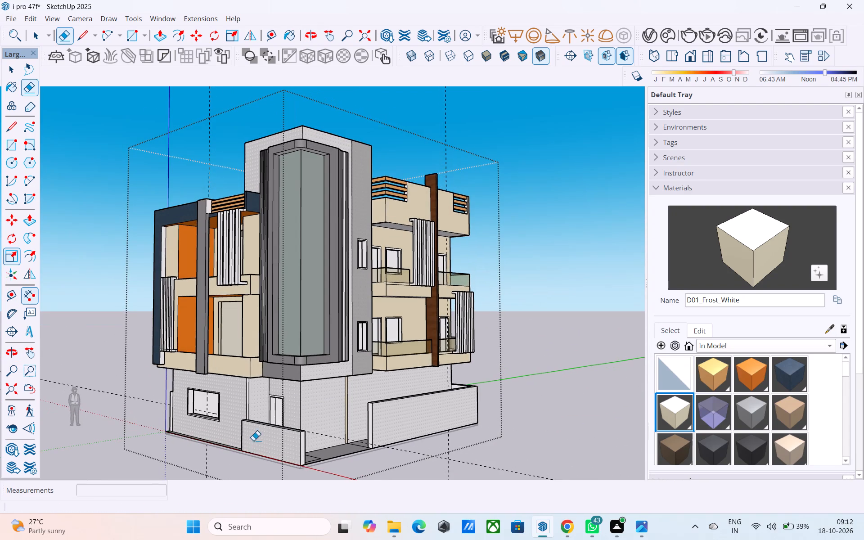
{"action": "middle_click_drag", "start_coordinate": [301, 428], "coordinate": [357, 441]}
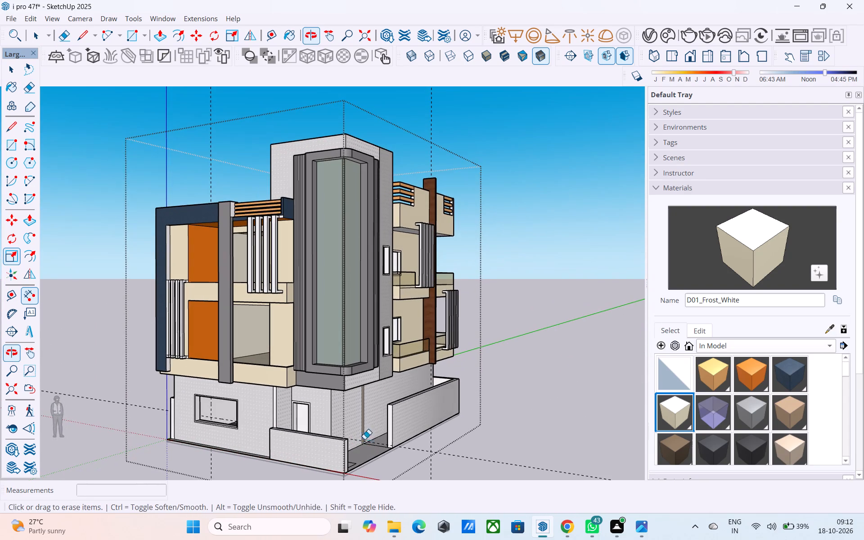
Paint the corner tower's front wall and the band beneath its side wall with M04_Stone_Frost.
{"action": "left_click", "coordinate": [752, 414]}
{"action": "scroll", "coordinate": [332, 376], "scroll_direction": "up", "scroll_amount": 4}
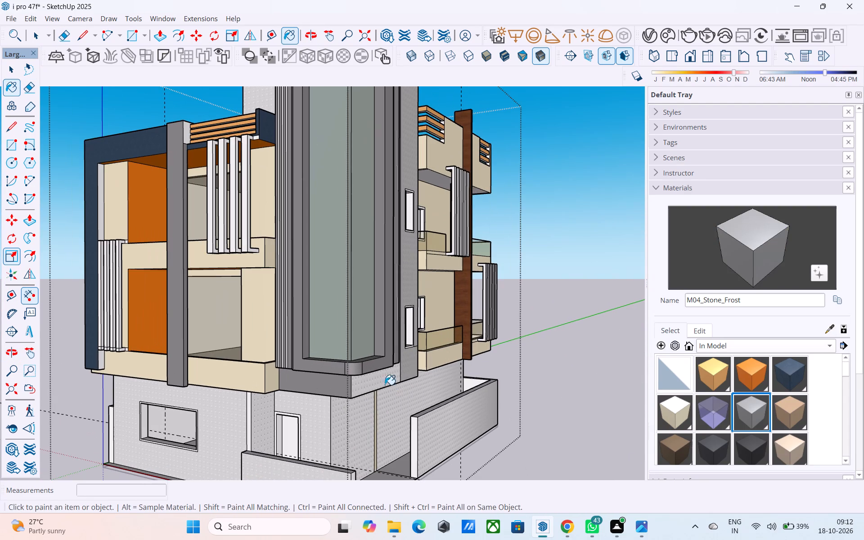
{"action": "left_click", "coordinate": [377, 382]}
{"action": "middle_click_drag", "start_coordinate": [376, 386], "coordinate": [321, 472]}
{"action": "scroll", "coordinate": [321, 473], "scroll_direction": "down", "scroll_amount": 2}
{"action": "middle_click_drag", "start_coordinate": [321, 473], "coordinate": [337, 463], "text": "shift"}
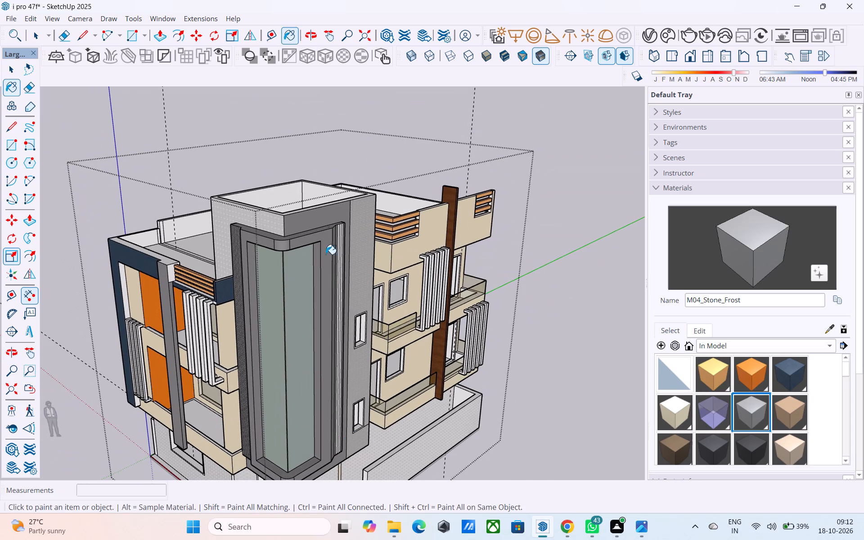
{"action": "left_click", "coordinate": [274, 228]}
{"action": "middle_click_drag", "start_coordinate": [314, 305], "coordinate": [323, 269]}
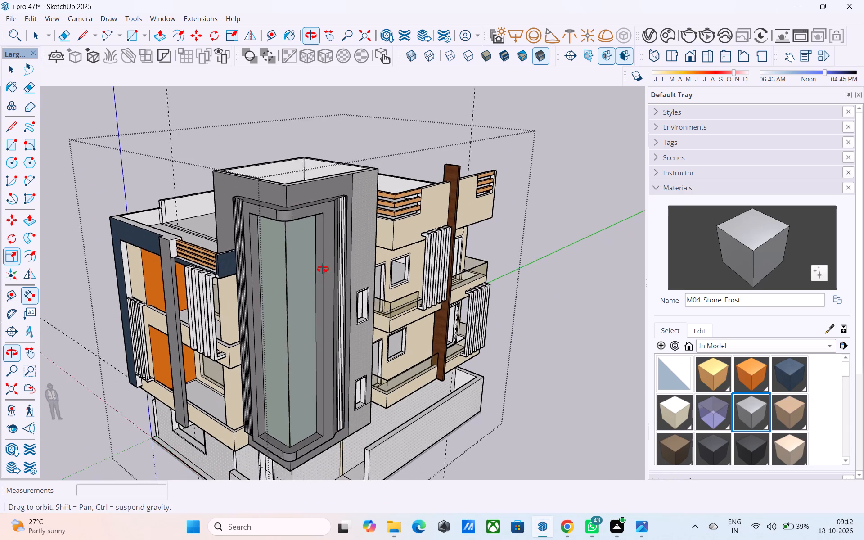
{"action": "middle_click_drag", "start_coordinate": [323, 269], "coordinate": [333, 259]}
{"action": "key", "text": "space"}
{"action": "scroll", "coordinate": [340, 265], "scroll_direction": "down", "scroll_amount": 6}
Save the model.
{"action": "key", "text": "ctrl+s"}
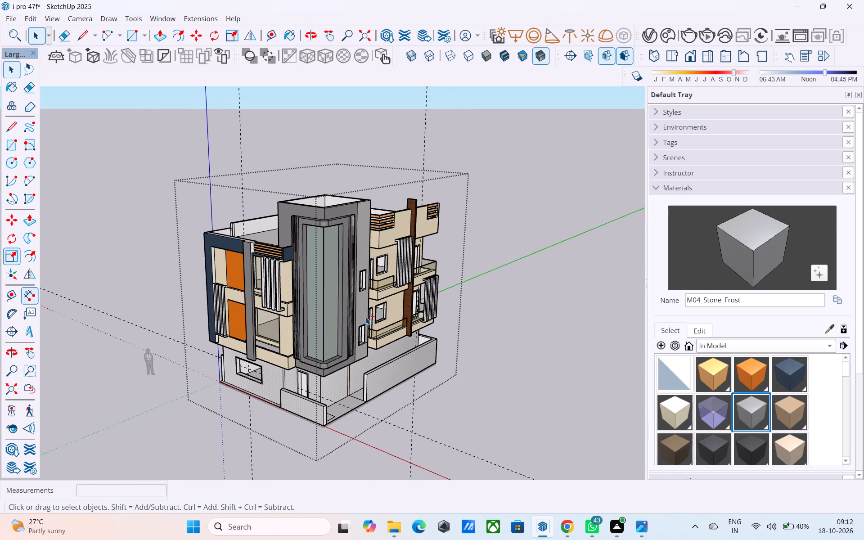
{"action": "key", "text": "space"}
Paint the unpainted top side face of the tall front column and the navy frame's inner side face with M04_Stone_Frost.
{"action": "middle_click_drag", "start_coordinate": [365, 317], "coordinate": [367, 322]}
{"action": "scroll", "coordinate": [277, 278], "scroll_direction": "up", "scroll_amount": 4}
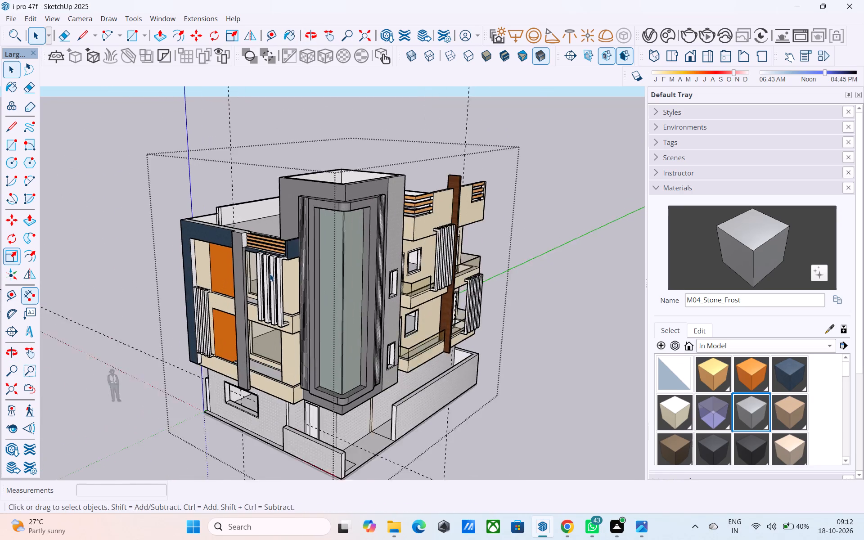
{"action": "scroll", "coordinate": [270, 274], "scroll_direction": "up", "scroll_amount": 3}
{"action": "left_click", "coordinate": [761, 215]}
{"action": "scroll", "coordinate": [261, 224], "scroll_direction": "up", "scroll_amount": 4}
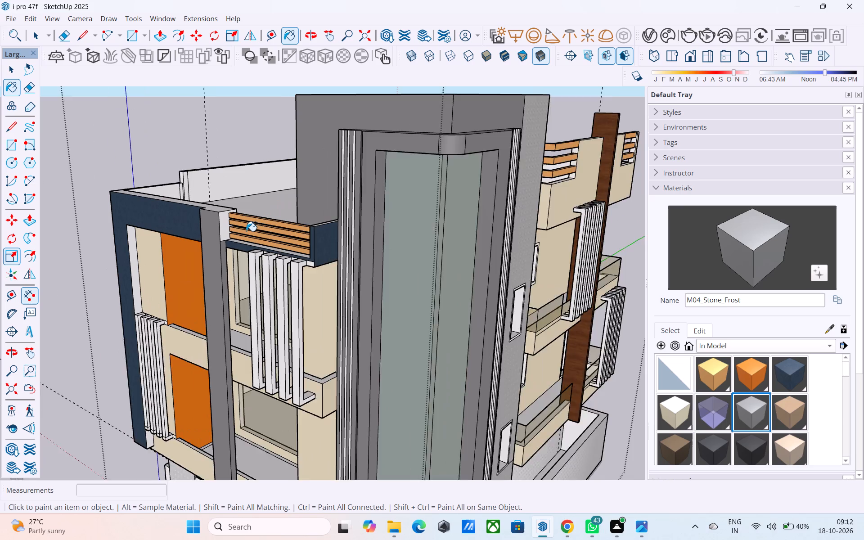
{"action": "scroll", "coordinate": [246, 231], "scroll_direction": "up", "scroll_amount": 1}
{"action": "left_click", "coordinate": [217, 226]}
{"action": "scroll", "coordinate": [204, 240], "scroll_direction": "down", "scroll_amount": 3}
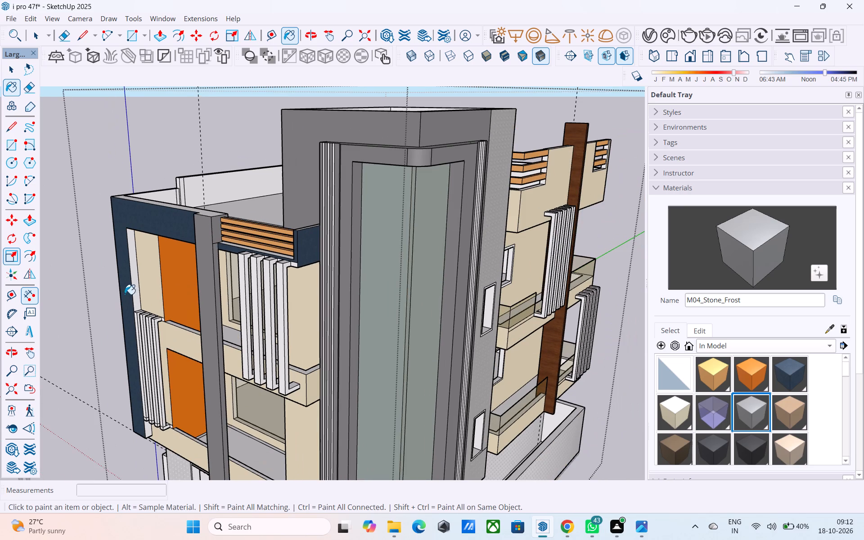
{"action": "left_click", "coordinate": [134, 288]}
{"action": "scroll", "coordinate": [140, 297], "scroll_direction": "down", "scroll_amount": 3}
{"action": "middle_click_drag", "start_coordinate": [147, 306], "coordinate": [171, 300]}
{"action": "scroll", "coordinate": [168, 298], "scroll_direction": "down", "scroll_amount": 3}
{"action": "scroll", "coordinate": [189, 340], "scroll_direction": "down", "scroll_amount": 2}
{"action": "middle_click_drag", "start_coordinate": [190, 342], "coordinate": [265, 316]}
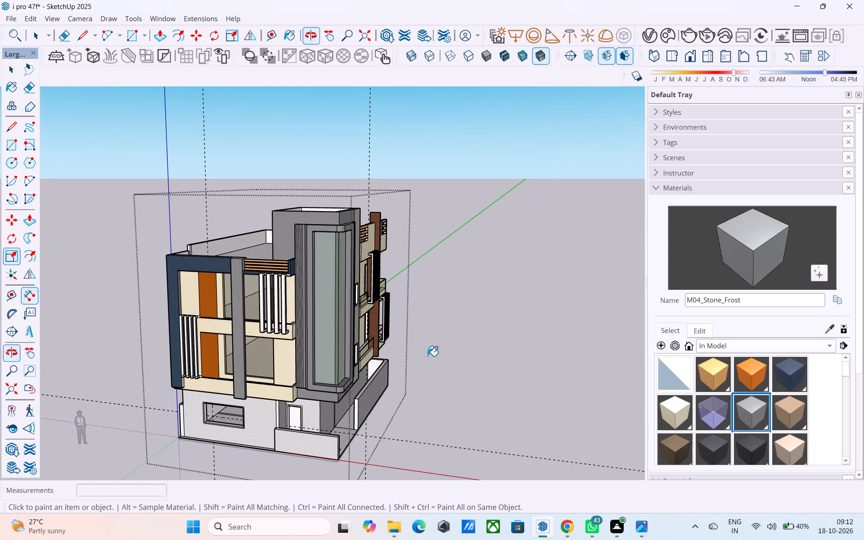
{"action": "key", "text": "space"}
Pick Marble_01_1K from the Stone materials and paint the front faces of the four lower facade fins beside the navy frame.
{"action": "scroll", "coordinate": [756, 370], "scroll_direction": "down", "scroll_amount": 8}
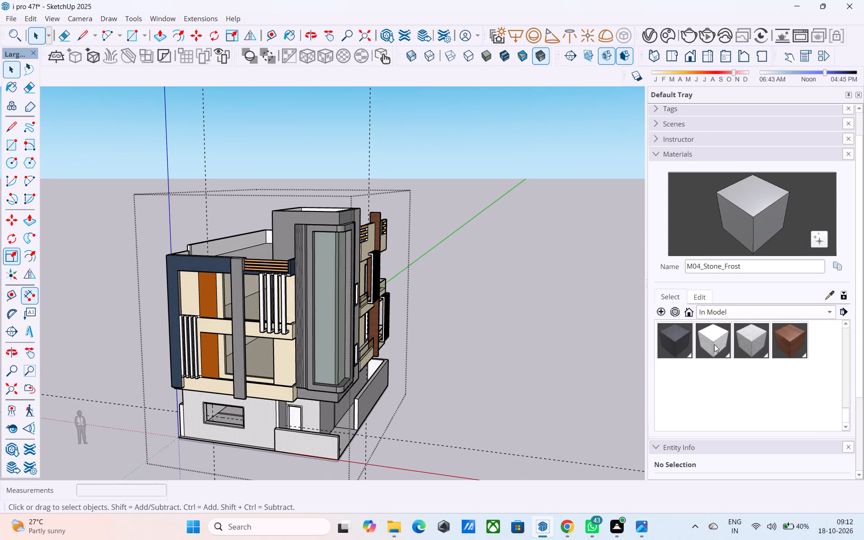
{"action": "scroll", "coordinate": [714, 336], "scroll_direction": "up", "scroll_amount": 3}
{"action": "left_click", "coordinate": [720, 313]}
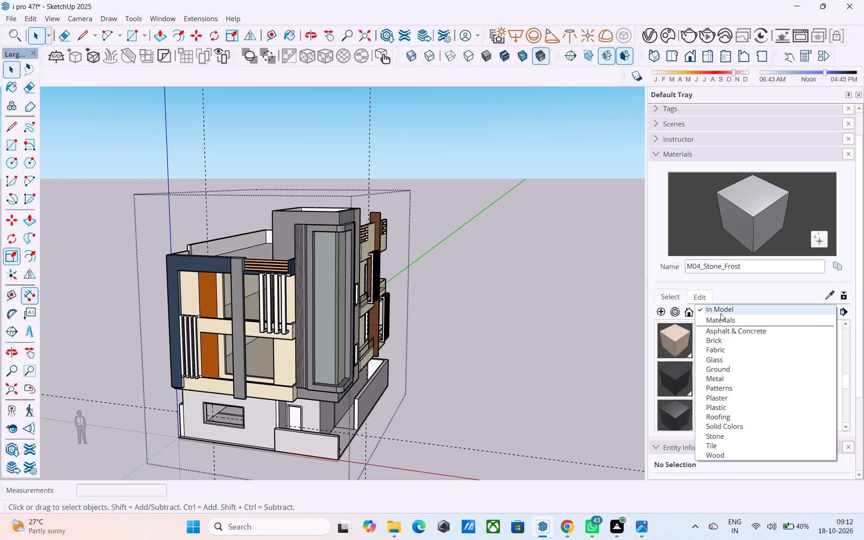
{"action": "left_click", "coordinate": [734, 398]}
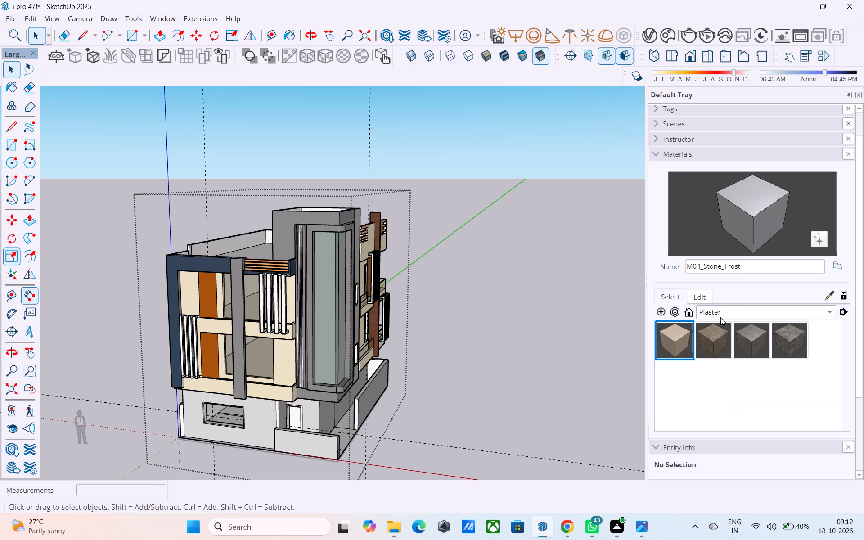
{"action": "left_click", "coordinate": [720, 316]}
{"action": "left_click", "coordinate": [724, 355]}
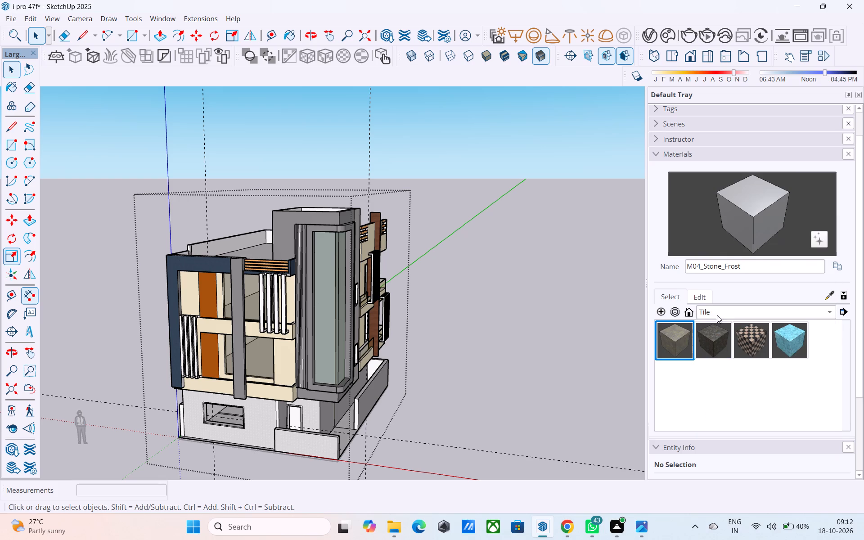
{"action": "left_click", "coordinate": [717, 314]}
{"action": "left_click", "coordinate": [720, 301]}
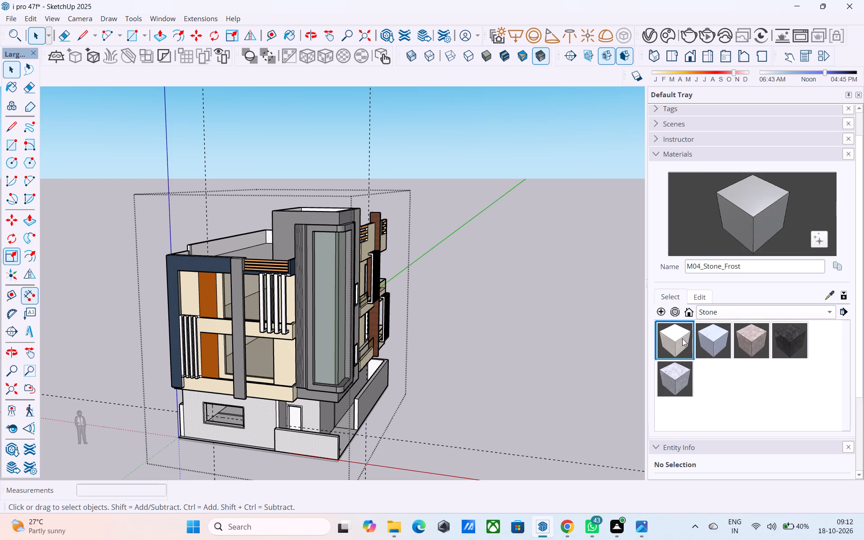
{"action": "left_click", "coordinate": [682, 339]}
{"action": "scroll", "coordinate": [214, 291], "scroll_direction": "up", "scroll_amount": 14}
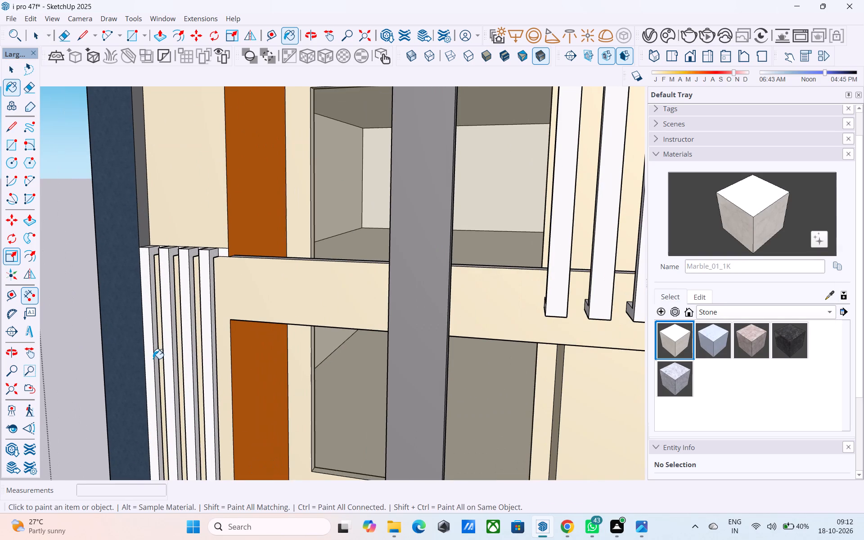
{"action": "left_click", "coordinate": [144, 355]}
{"action": "left_click", "coordinate": [149, 352]}
{"action": "left_click", "coordinate": [170, 352]}
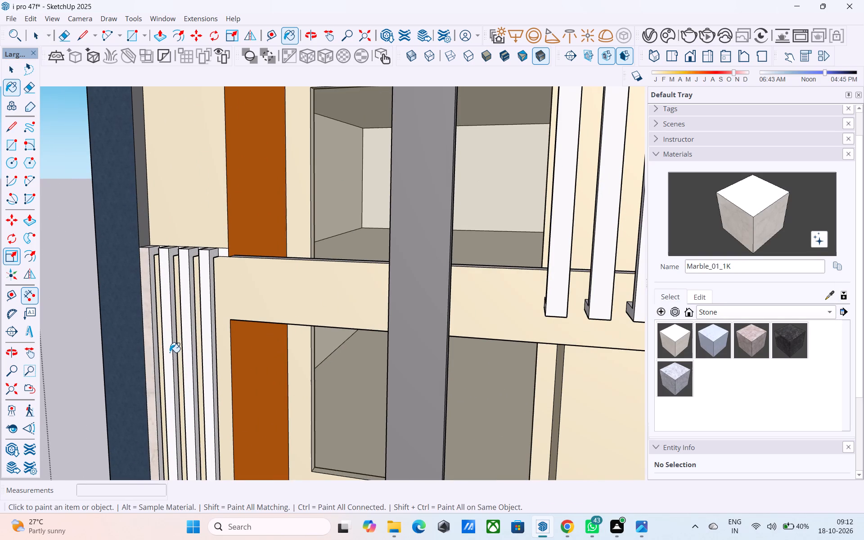
{"action": "left_click", "coordinate": [189, 351]}
{"action": "left_click", "coordinate": [209, 341]}
{"action": "scroll", "coordinate": [194, 344], "scroll_direction": "down", "scroll_amount": 10}
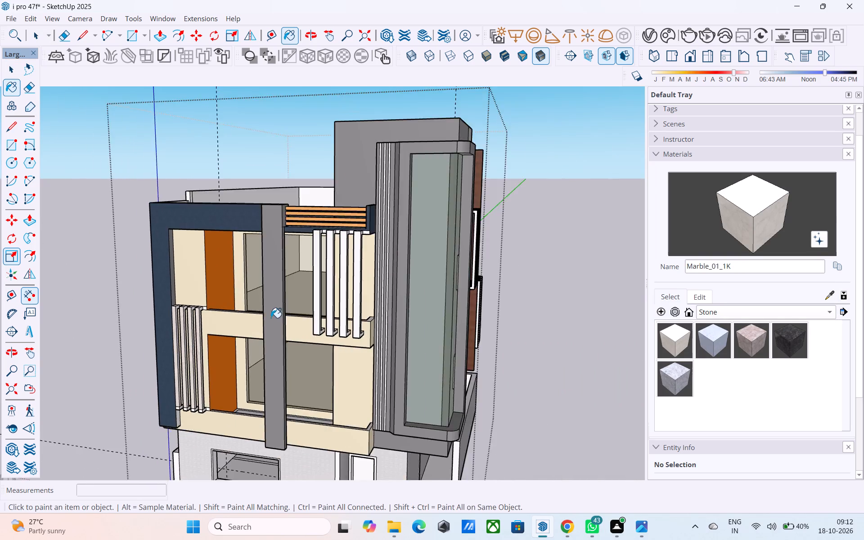
Paint the front faces of the four upper facade fins below the orange rails with Marble_01_1K.
{"action": "scroll", "coordinate": [271, 317], "scroll_direction": "up", "scroll_amount": 6}
{"action": "left_click", "coordinate": [340, 300]}
{"action": "left_click", "coordinate": [371, 287]}
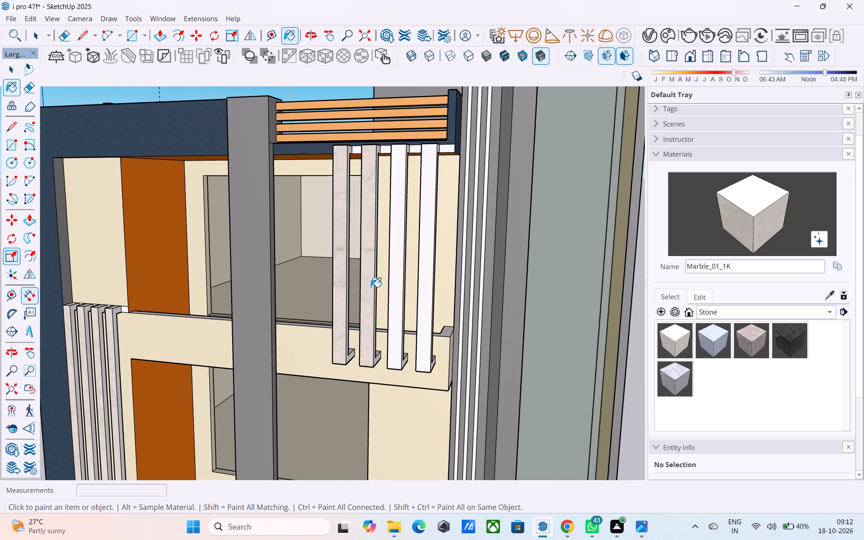
{"action": "left_click", "coordinate": [400, 286]}
{"action": "left_click", "coordinate": [434, 279]}
{"action": "left_click", "coordinate": [430, 279]}
{"action": "scroll", "coordinate": [335, 307], "scroll_direction": "down", "scroll_amount": 5}
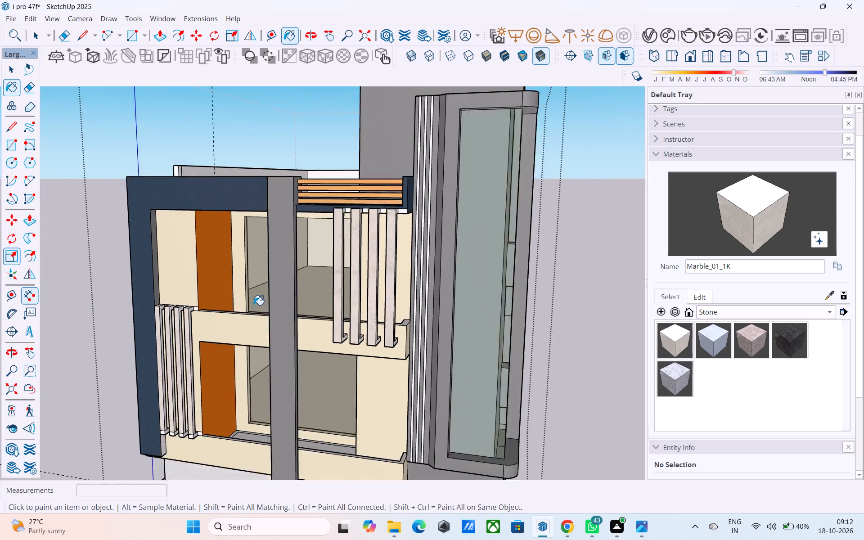
Paint the front faces of the five upper side-balcony fins beside the brown post with Marble_01_1K.
{"action": "scroll", "coordinate": [253, 305], "scroll_direction": "down", "scroll_amount": 7}
{"action": "middle_click_drag", "start_coordinate": [388, 287], "coordinate": [163, 313]}
{"action": "scroll", "coordinate": [325, 279], "scroll_direction": "up", "scroll_amount": 7}
{"action": "middle_click_drag", "start_coordinate": [404, 277], "coordinate": [377, 277]}
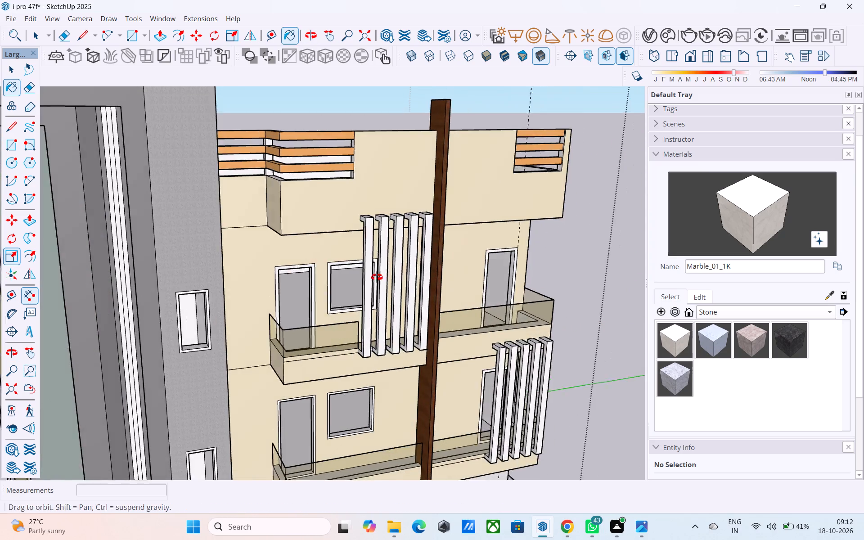
{"action": "middle_click_drag", "start_coordinate": [377, 277], "coordinate": [360, 277]}
{"action": "left_click", "coordinate": [296, 252]}
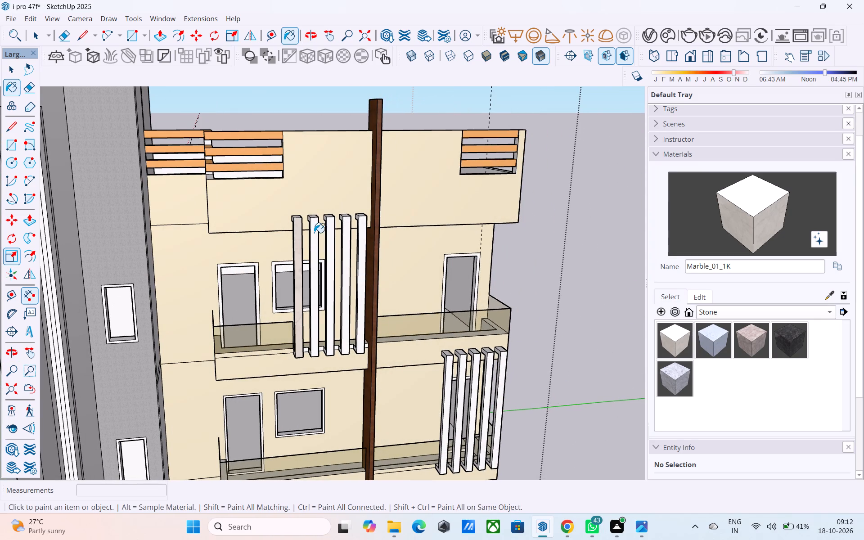
{"action": "left_click", "coordinate": [315, 233]}
{"action": "left_click", "coordinate": [330, 237]}
{"action": "left_click", "coordinate": [345, 241]}
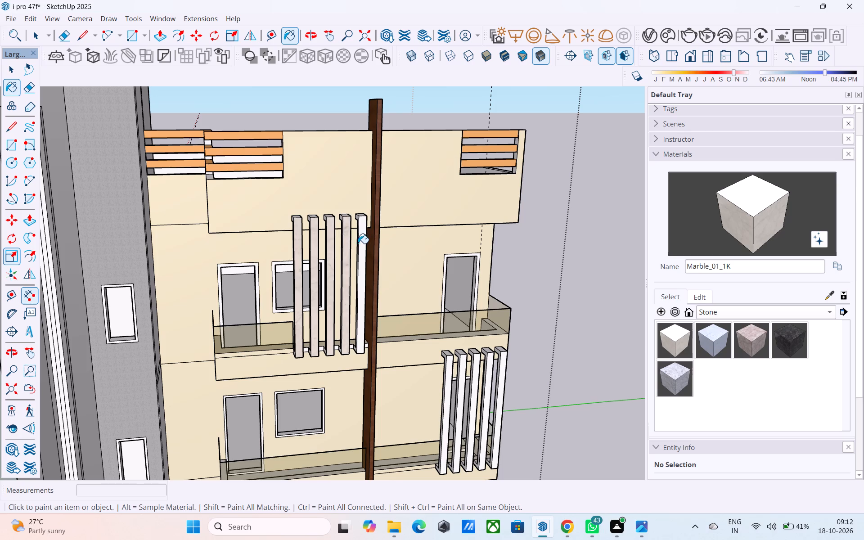
{"action": "left_click", "coordinate": [364, 242]}
Paint the front faces of the five lower side-balcony fins near the rear corner with Marble_01_1K.
{"action": "scroll", "coordinate": [269, 241], "scroll_direction": "down", "scroll_amount": 4}
{"action": "scroll", "coordinate": [414, 343], "scroll_direction": "up", "scroll_amount": 7}
{"action": "middle_click_drag", "start_coordinate": [412, 342], "coordinate": [376, 341]}
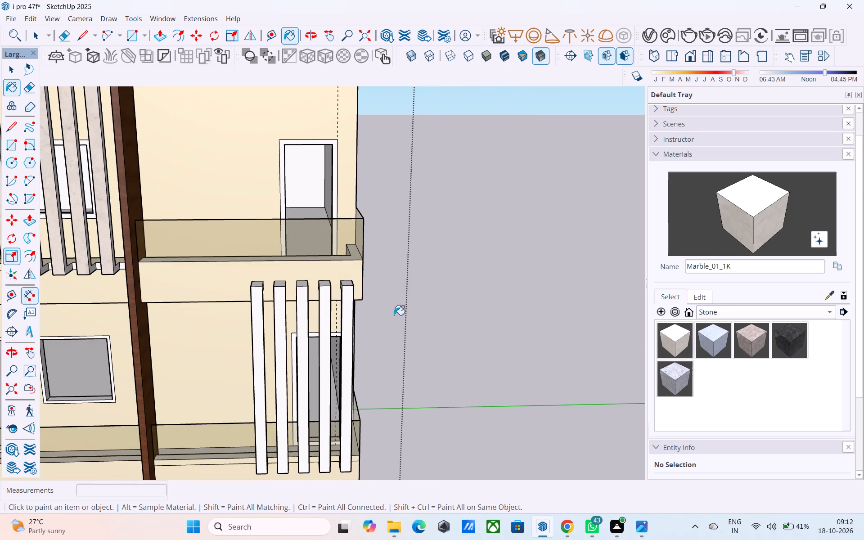
{"action": "left_click", "coordinate": [347, 294]}
{"action": "left_click", "coordinate": [324, 293]}
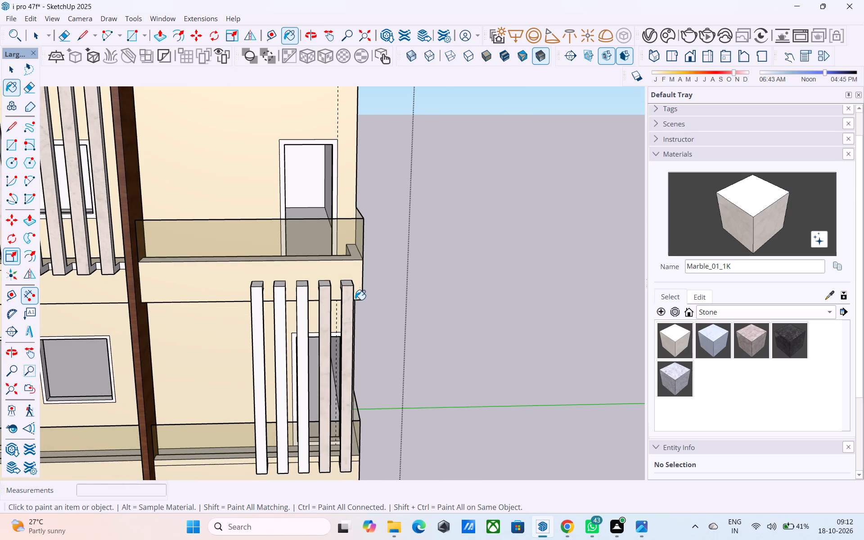
{"action": "left_click", "coordinate": [303, 292]}
{"action": "left_click", "coordinate": [276, 305]}
{"action": "left_click", "coordinate": [255, 308]}
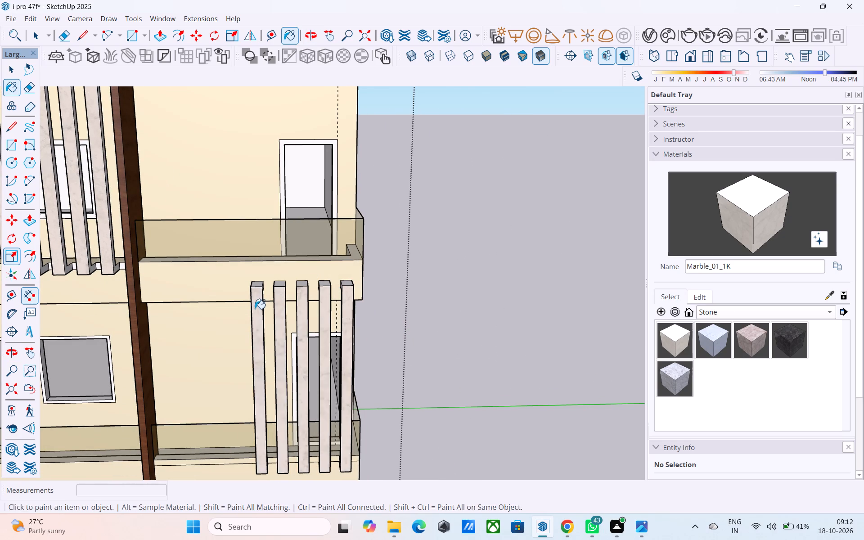
{"action": "scroll", "coordinate": [255, 309], "scroll_direction": "down", "scroll_amount": 5}
Paint the bottom faces of the five lower side-balcony fins with Marble_01_1K.
{"action": "middle_click_drag", "start_coordinate": [293, 340], "coordinate": [323, 202]}
{"action": "scroll", "coordinate": [321, 199], "scroll_direction": "up", "scroll_amount": 9}
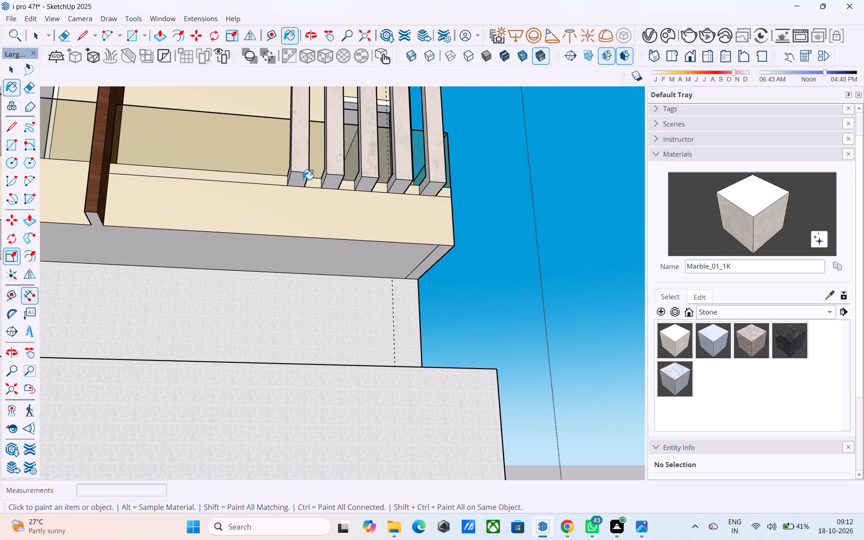
{"action": "left_click", "coordinate": [299, 180]}
{"action": "left_click", "coordinate": [332, 180]}
{"action": "left_click", "coordinate": [361, 187]}
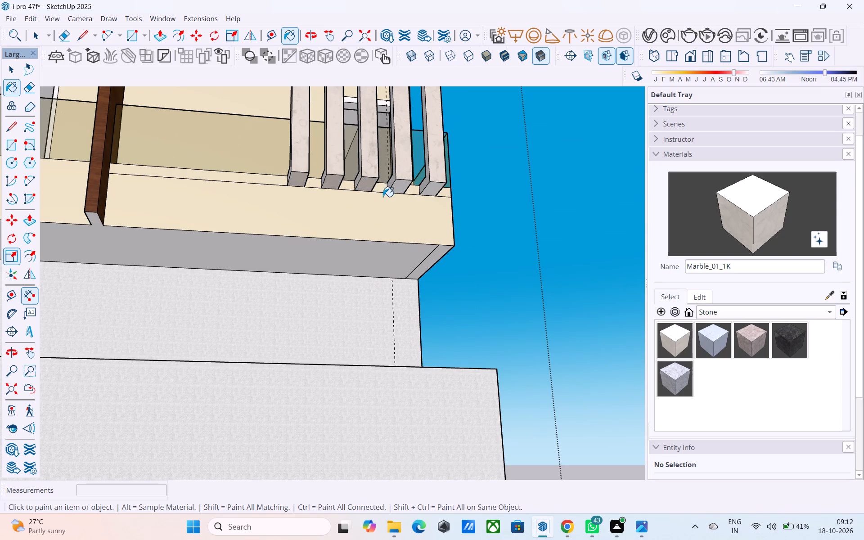
{"action": "left_click", "coordinate": [404, 184]}
{"action": "left_click", "coordinate": [430, 191]}
{"action": "scroll", "coordinate": [430, 189], "scroll_direction": "down", "scroll_amount": 2}
Paint the tower-facing side faces of the five lower side-balcony fins with Marble_01_1K.
{"action": "middle_click_drag", "start_coordinate": [430, 190], "coordinate": [427, 233]}
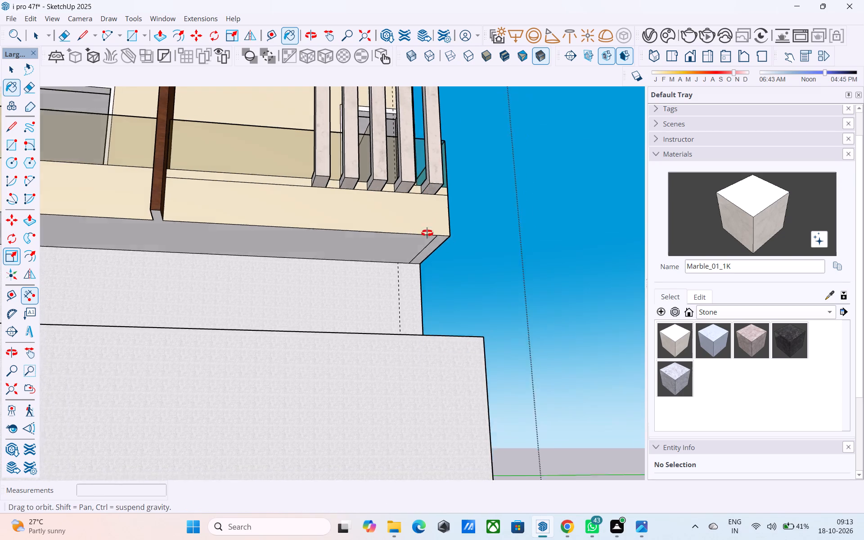
{"action": "middle_click_drag", "start_coordinate": [427, 233], "coordinate": [497, 288]}
{"action": "scroll", "coordinate": [445, 177], "scroll_direction": "up", "scroll_amount": 5}
{"action": "middle_click_drag", "start_coordinate": [427, 182], "coordinate": [457, 202]}
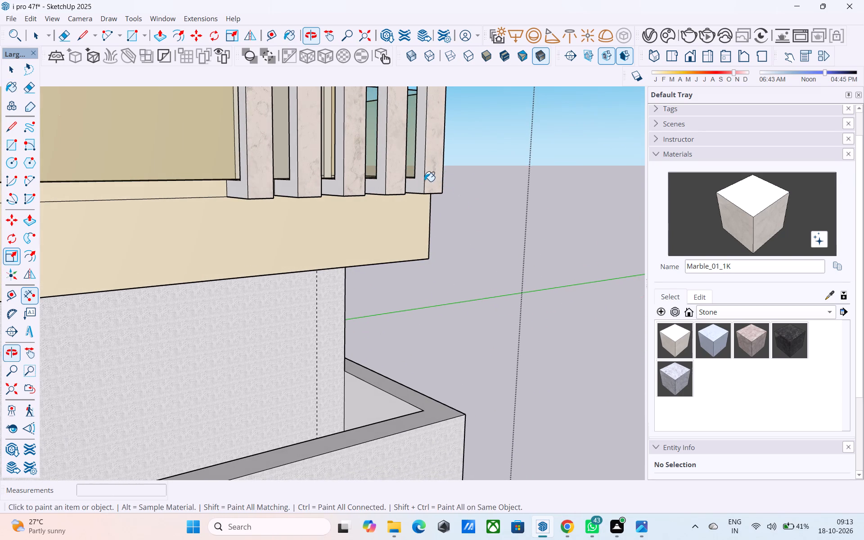
{"action": "left_click", "coordinate": [419, 182]}
{"action": "left_click", "coordinate": [381, 173]}
{"action": "left_click", "coordinate": [341, 185]}
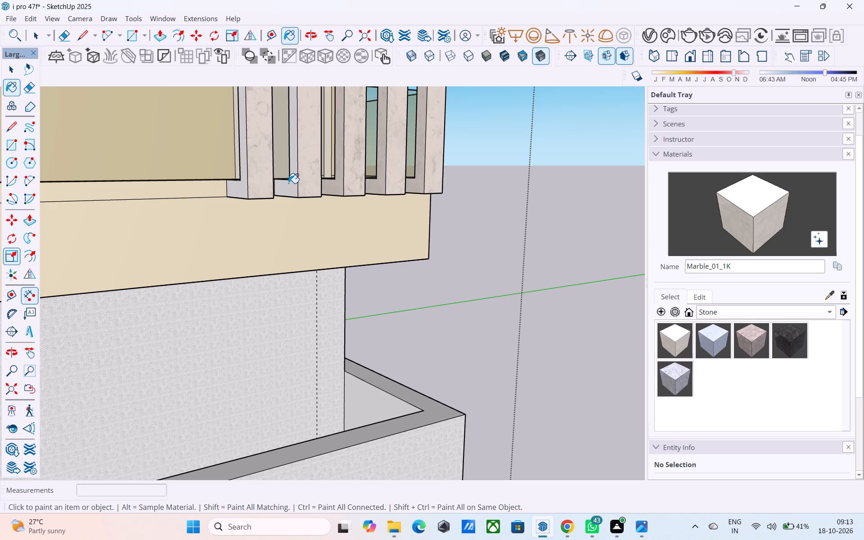
{"action": "left_click", "coordinate": [291, 184]}
{"action": "left_click", "coordinate": [243, 186]}
Paint the side faces pointing away from the tower on the five lower side-balcony fins with Marble_01_1K.
{"action": "scroll", "coordinate": [449, 276], "scroll_direction": "down", "scroll_amount": 1}
{"action": "middle_click_drag", "start_coordinate": [468, 292], "coordinate": [481, 326]}
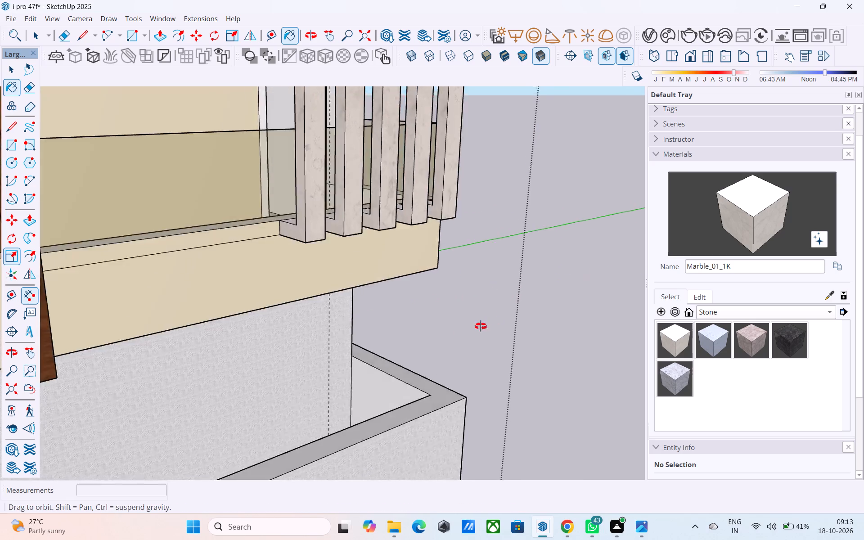
{"action": "middle_click_drag", "start_coordinate": [481, 326], "coordinate": [199, 367]}
{"action": "scroll", "coordinate": [265, 278], "scroll_direction": "up", "scroll_amount": 2}
{"action": "left_click", "coordinate": [250, 247]}
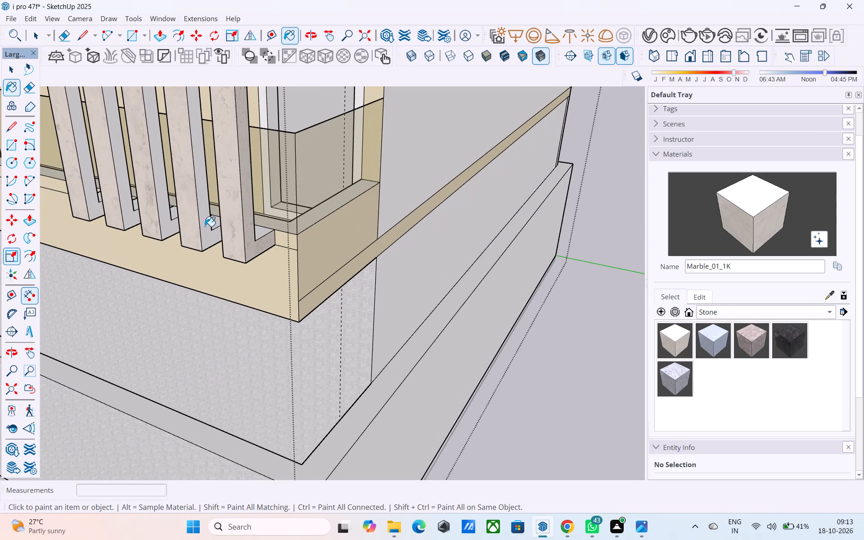
{"action": "left_click", "coordinate": [204, 226]}
{"action": "left_click", "coordinate": [162, 206]}
{"action": "left_click", "coordinate": [124, 190]}
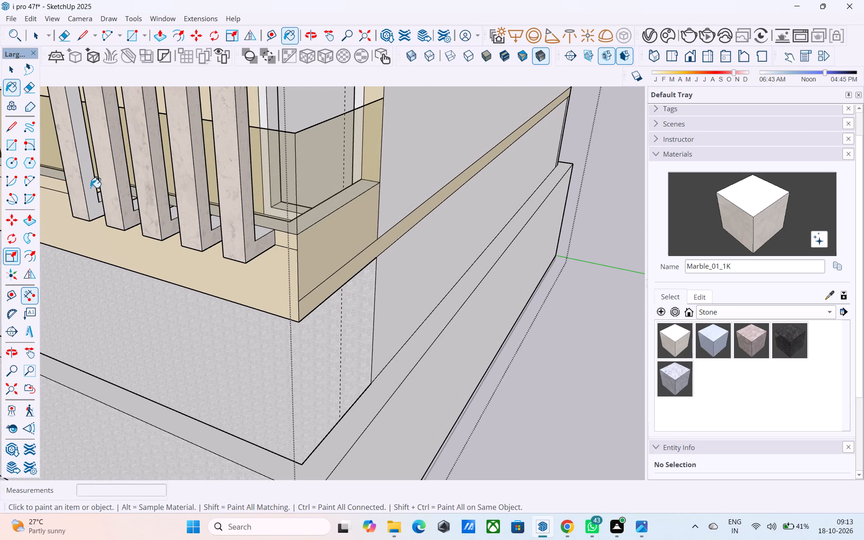
{"action": "left_click", "coordinate": [89, 187]}
Paint the top faces and tower-facing side faces of the five upper side-balcony fins with Marble_01_1K.
{"action": "scroll", "coordinate": [226, 265], "scroll_direction": "down", "scroll_amount": 19}
{"action": "middle_click_drag", "start_coordinate": [246, 215], "coordinate": [435, 239]}
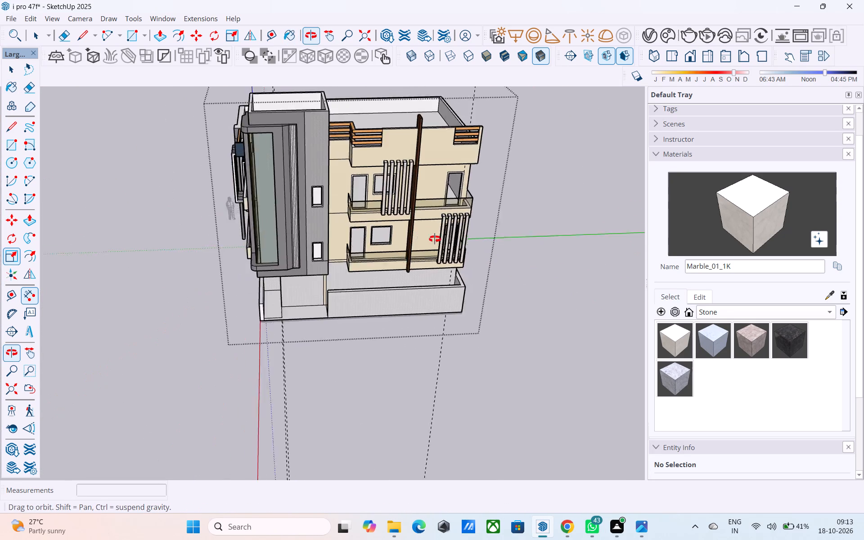
{"action": "middle_click_drag", "start_coordinate": [435, 239], "coordinate": [507, 239]}
{"action": "scroll", "coordinate": [435, 147], "scroll_direction": "up", "scroll_amount": 11}
{"action": "middle_click_drag", "start_coordinate": [408, 180], "coordinate": [189, 194]}
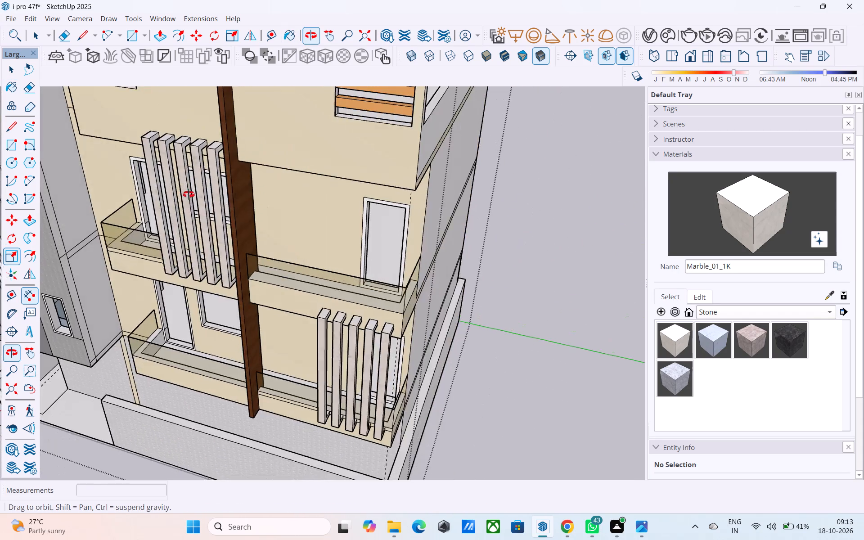
{"action": "middle_click_drag", "start_coordinate": [189, 194], "coordinate": [480, 182]}
{"action": "scroll", "coordinate": [495, 120], "scroll_direction": "up", "scroll_amount": 10}
{"action": "left_click", "coordinate": [472, 119]}
{"action": "scroll", "coordinate": [342, 173], "scroll_direction": "down", "scroll_amount": 4}
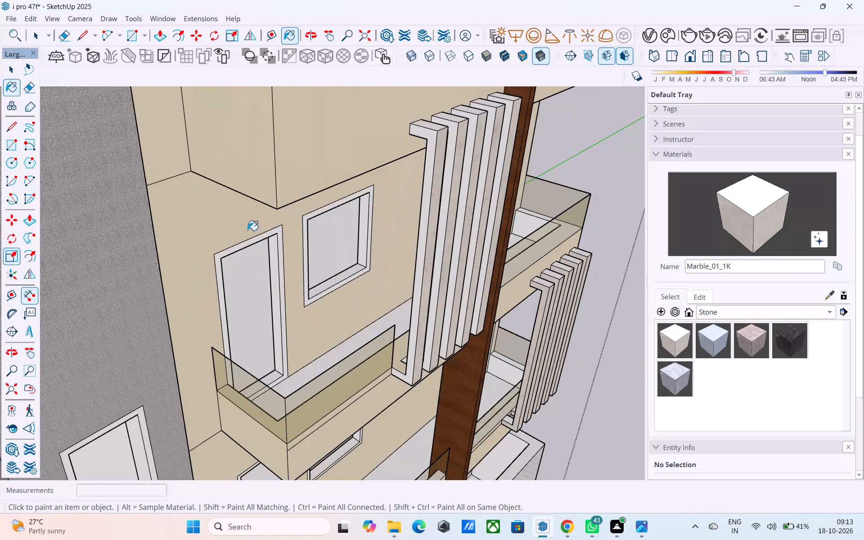
{"action": "scroll", "coordinate": [382, 140], "scroll_direction": "up", "scroll_amount": 3}
{"action": "scroll", "coordinate": [476, 115], "scroll_direction": "down", "scroll_amount": 1}
{"action": "middle_click_drag", "start_coordinate": [433, 154], "coordinate": [320, 209]}
{"action": "scroll", "coordinate": [197, 223], "scroll_direction": "down", "scroll_amount": 4}
{"action": "scroll", "coordinate": [370, 198], "scroll_direction": "up", "scroll_amount": 7}
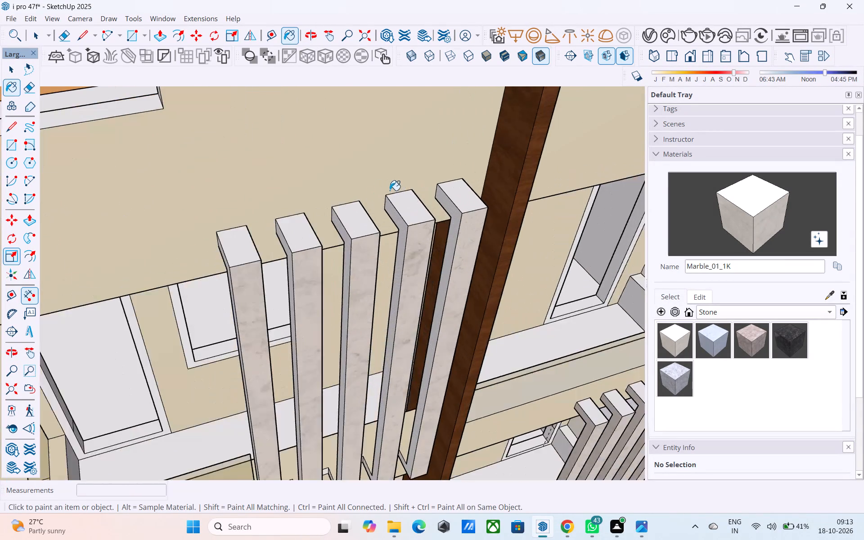
{"action": "middle_click_drag", "start_coordinate": [374, 209], "coordinate": [490, 146]}
{"action": "left_click", "coordinate": [261, 242]}
{"action": "left_click", "coordinate": [247, 259]}
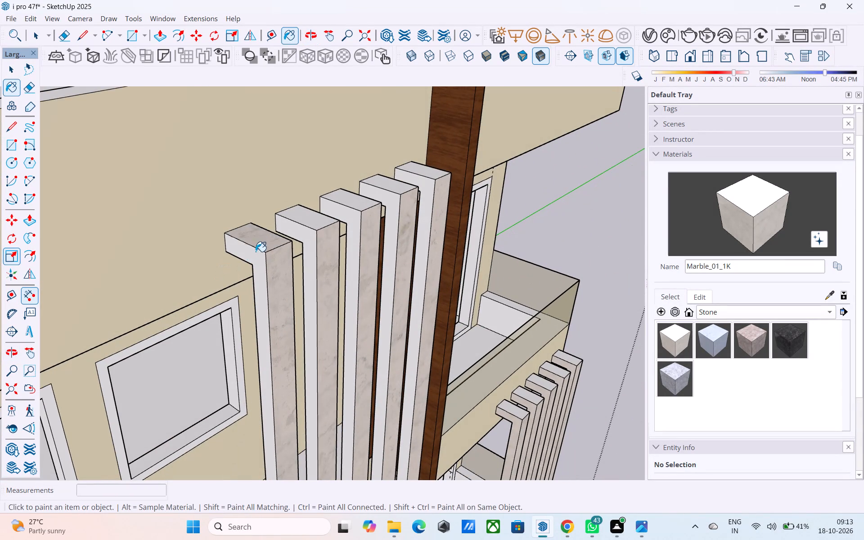
{"action": "left_click", "coordinate": [290, 228]}
{"action": "left_click", "coordinate": [297, 220]}
{"action": "left_click", "coordinate": [347, 212]}
{"action": "left_click", "coordinate": [350, 207]}
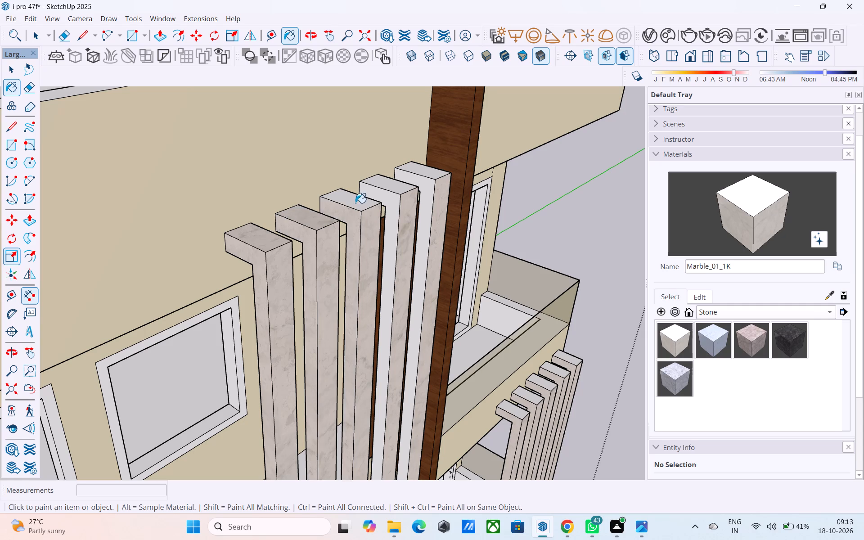
{"action": "left_click", "coordinate": [371, 192]}
{"action": "left_click", "coordinate": [385, 178]}
{"action": "left_click", "coordinate": [364, 203]}
{"action": "left_click", "coordinate": [390, 187]}
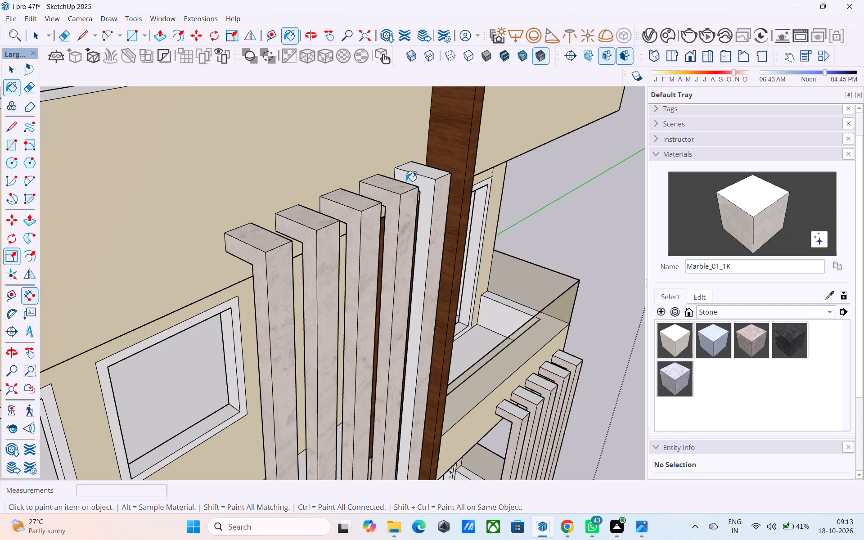
{"action": "left_click", "coordinate": [406, 180]}
{"action": "left_click", "coordinate": [421, 171]}
Paint the side faces towards the brown post on the five upper side-balcony fins with Marble_01_1K.
{"action": "middle_click_drag", "start_coordinate": [427, 286], "coordinate": [65, 271]}
{"action": "scroll", "coordinate": [449, 305], "scroll_direction": "up", "scroll_amount": 2}
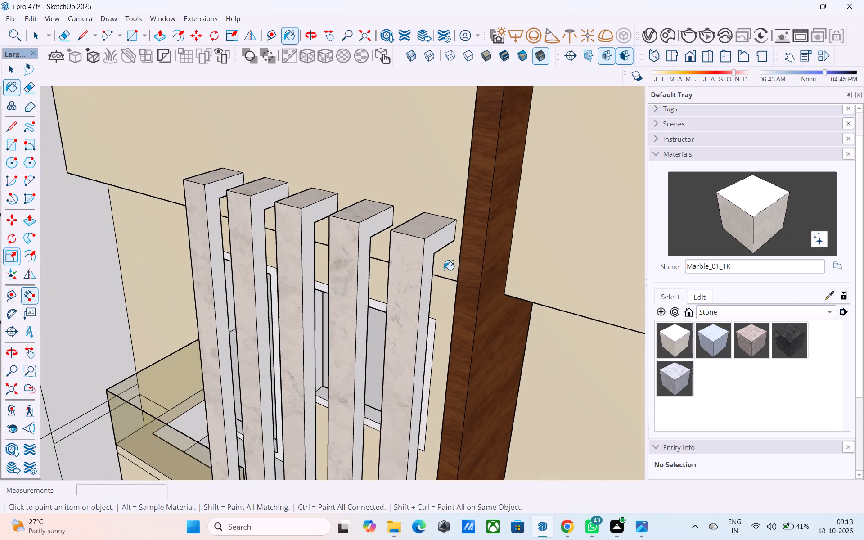
{"action": "left_click", "coordinate": [435, 251]}
{"action": "left_click", "coordinate": [375, 221]}
{"action": "left_click", "coordinate": [307, 220]}
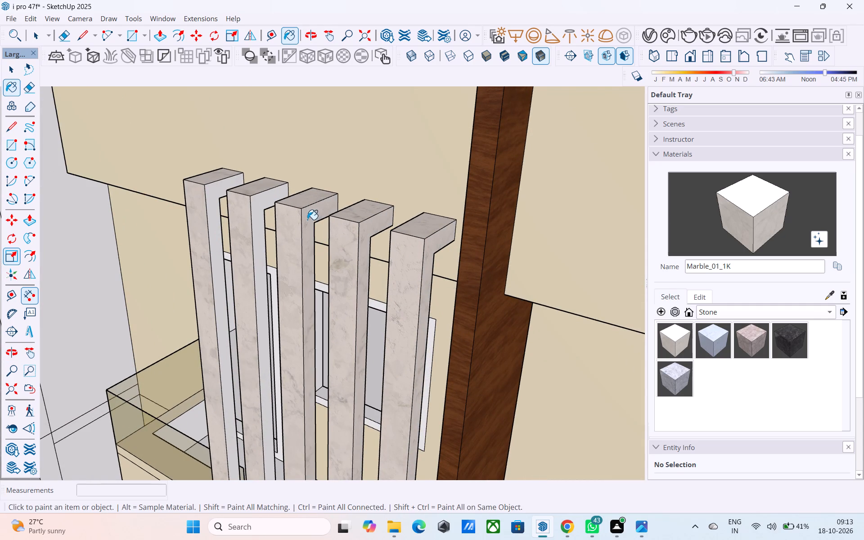
{"action": "left_click", "coordinate": [254, 200]}
{"action": "left_click", "coordinate": [225, 187]}
Save the model.
{"action": "scroll", "coordinate": [231, 201], "scroll_direction": "down", "scroll_amount": 5}
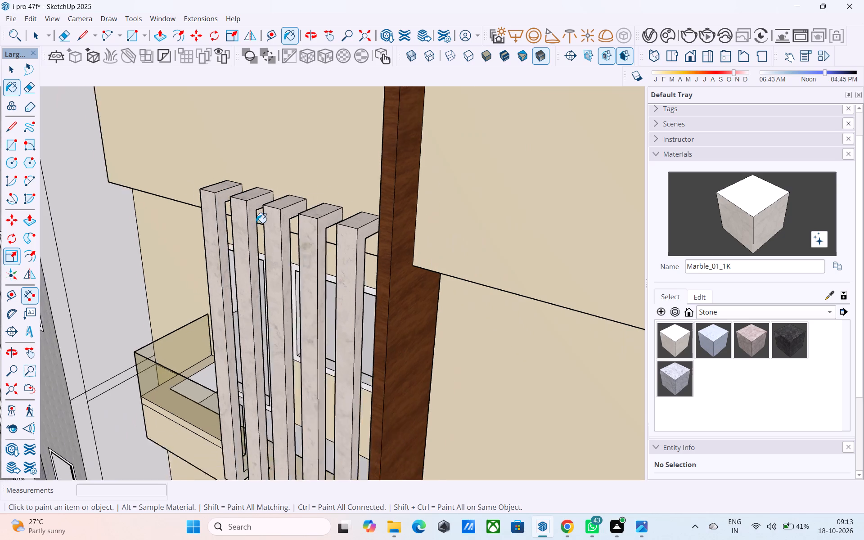
{"action": "scroll", "coordinate": [256, 223], "scroll_direction": "down", "scroll_amount": 17}
{"action": "middle_click_drag", "start_coordinate": [274, 300], "coordinate": [665, 270]}
{"action": "middle_click_drag", "start_coordinate": [301, 276], "coordinate": [511, 243]}
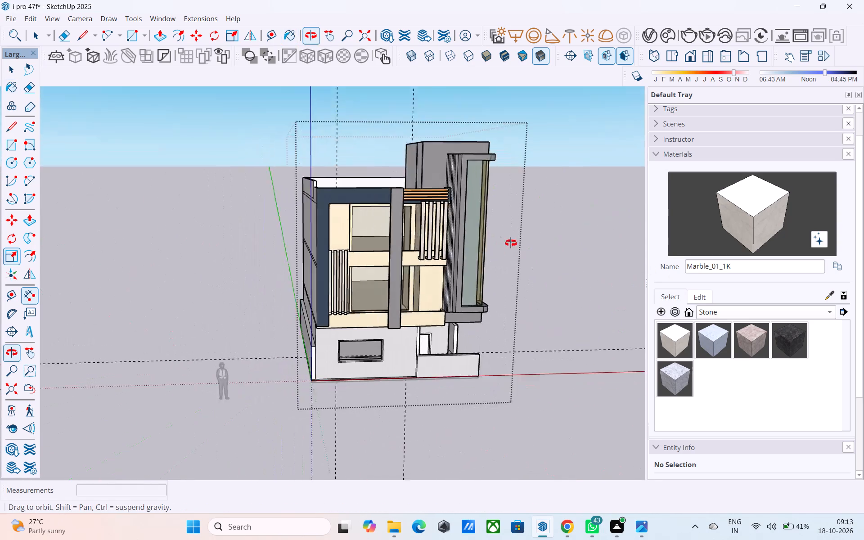
{"action": "middle_click_drag", "start_coordinate": [511, 243], "coordinate": [174, 263]}
{"action": "middle_click_drag", "start_coordinate": [353, 304], "coordinate": [243, 283]}
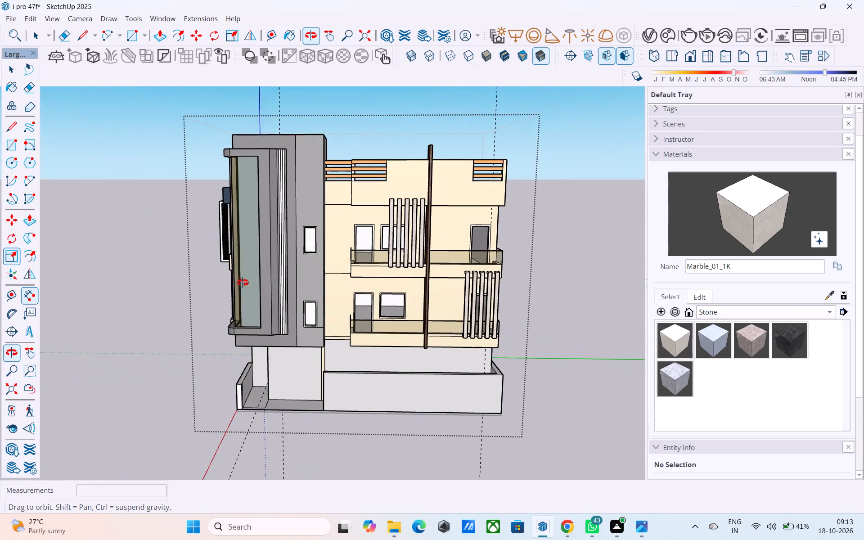
{"action": "middle_click_drag", "start_coordinate": [243, 283], "coordinate": [251, 270]}
{"action": "scroll", "coordinate": [251, 270], "scroll_direction": "down", "scroll_amount": 1}
{"action": "key", "text": "space"}
{"action": "key", "text": "ctrl+s"}
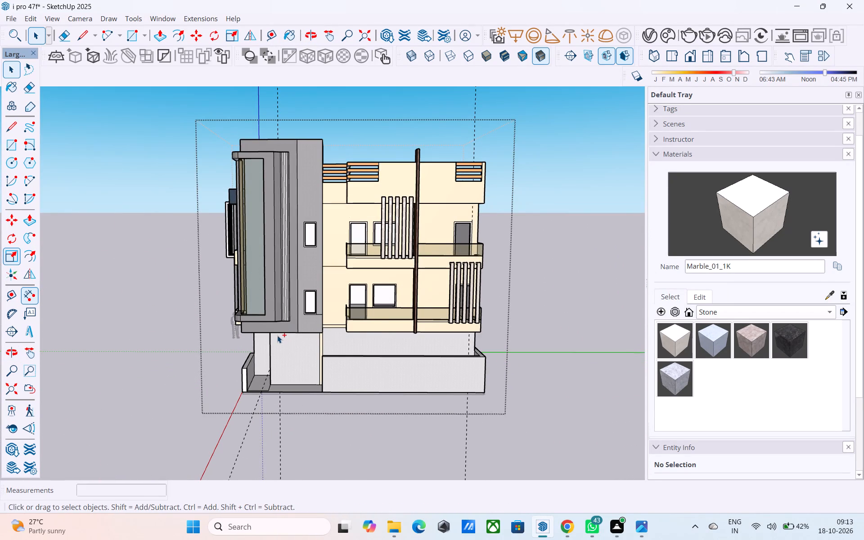
Import the porta+4 door model from Downloads and place it on the ground beside the side compound wall.
{"action": "middle_click_drag", "start_coordinate": [251, 333], "coordinate": [224, 306], "text": "shift"}
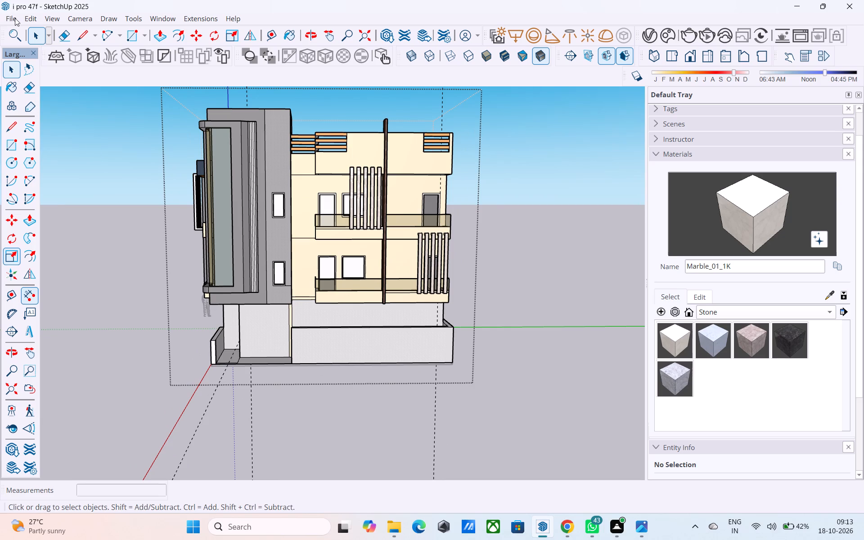
{"action": "left_click", "coordinate": [15, 18]}
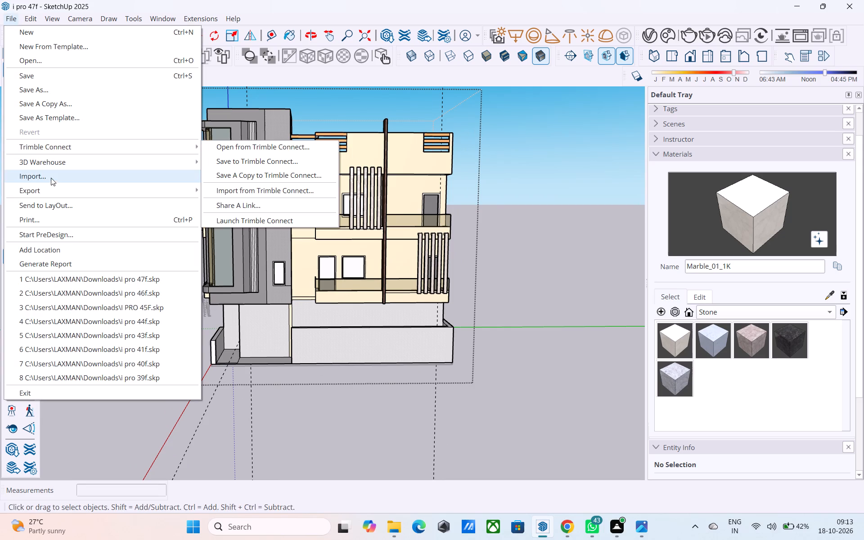
{"action": "left_click", "coordinate": [51, 180]}
{"action": "scroll", "coordinate": [245, 270], "scroll_direction": "down", "scroll_amount": 6}
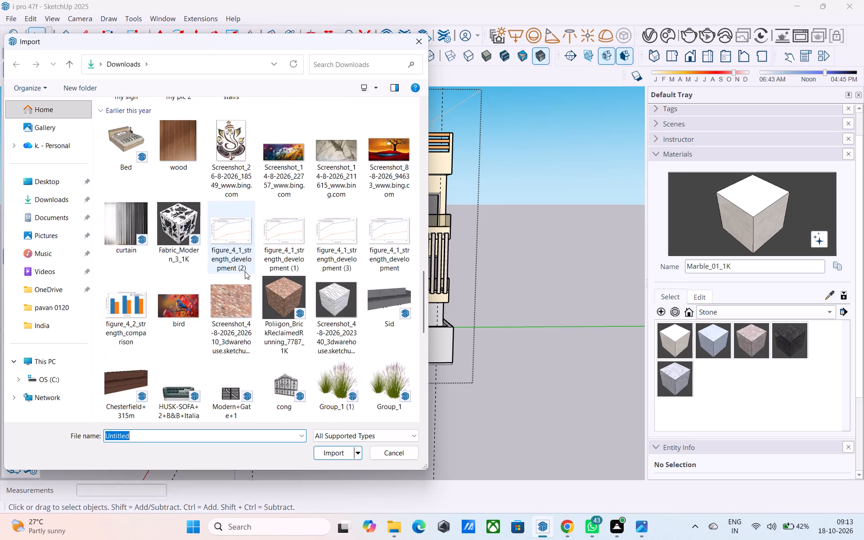
{"action": "scroll", "coordinate": [245, 265], "scroll_direction": "up", "scroll_amount": 1}
{"action": "scroll", "coordinate": [245, 264], "scroll_direction": "down", "scroll_amount": 3}
{"action": "scroll", "coordinate": [295, 264], "scroll_direction": "up", "scroll_amount": 1}
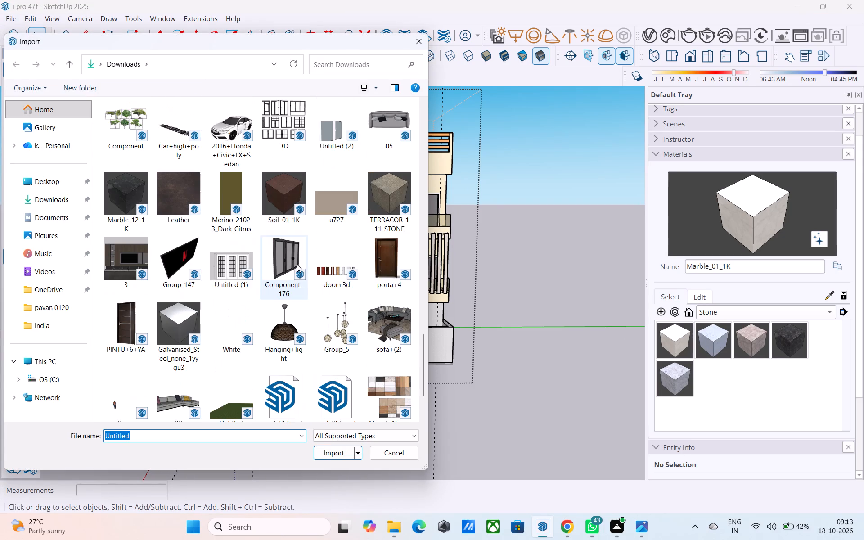
{"action": "left_click", "coordinate": [378, 254]}
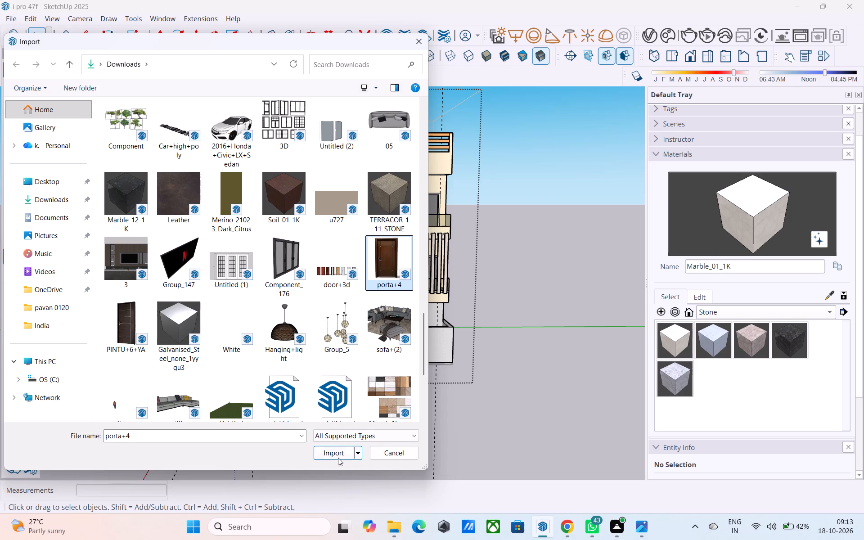
{"action": "left_click", "coordinate": [338, 457]}
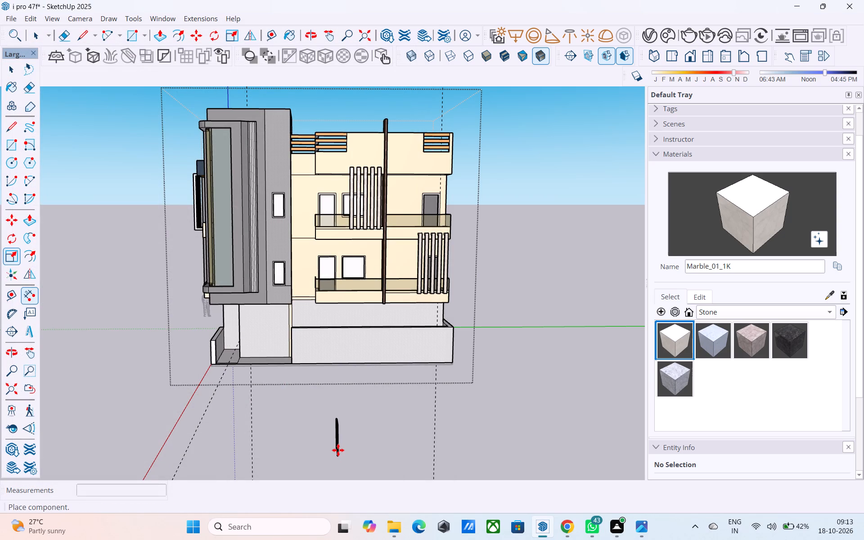
{"action": "scroll", "coordinate": [341, 444], "scroll_direction": "down", "scroll_amount": 8}
{"action": "middle_click_drag", "start_coordinate": [350, 414], "coordinate": [429, 526]}
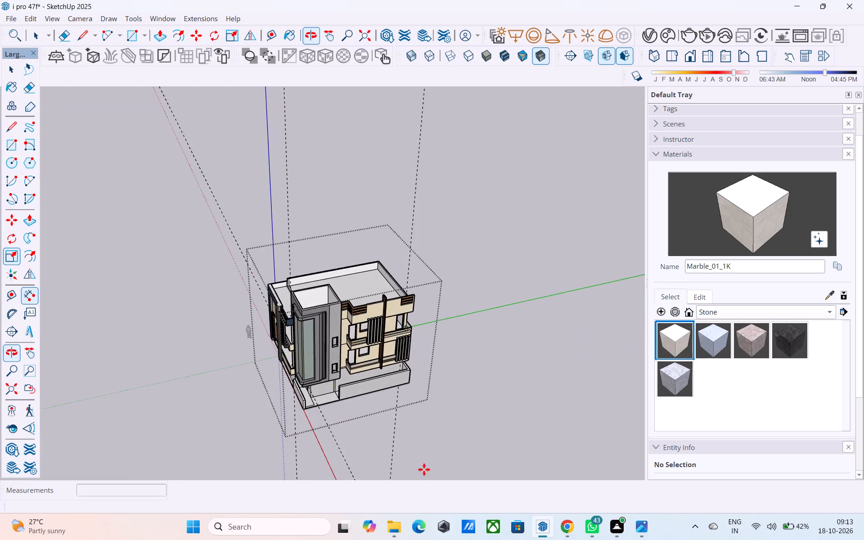
{"action": "scroll", "coordinate": [421, 459], "scroll_direction": "up", "scroll_amount": 5}
{"action": "left_click", "coordinate": [382, 366]}
Rotate the imported door 90° about the vertical axis so it lies parallel to the side facade.
{"action": "middle_click_drag", "start_coordinate": [397, 386], "coordinate": [356, 394]}
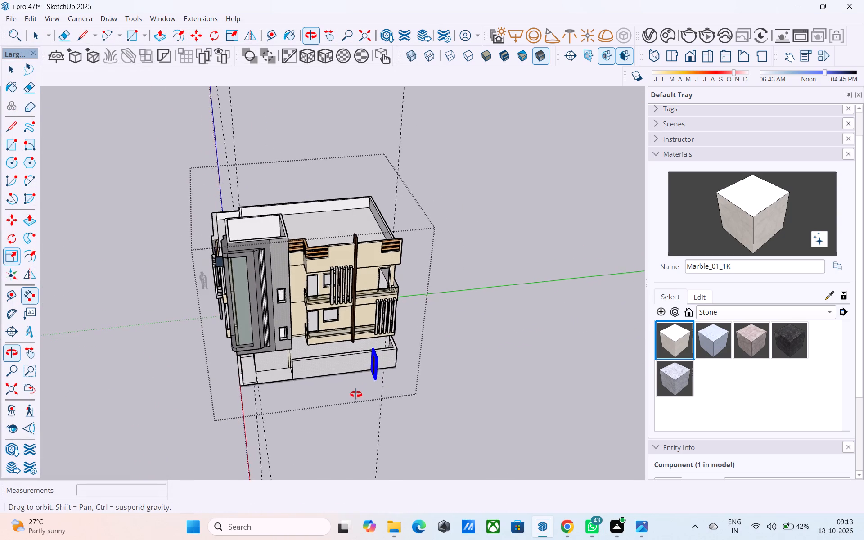
{"action": "middle_click_drag", "start_coordinate": [356, 394], "coordinate": [357, 395]}
{"action": "key", "text": "q"}
{"action": "scroll", "coordinate": [358, 395], "scroll_direction": "up", "scroll_amount": 2}
{"action": "middle_click_drag", "start_coordinate": [364, 396], "coordinate": [367, 412]}
{"action": "scroll", "coordinate": [357, 412], "scroll_direction": "up", "scroll_amount": 4}
{"action": "left_click", "coordinate": [363, 398]}
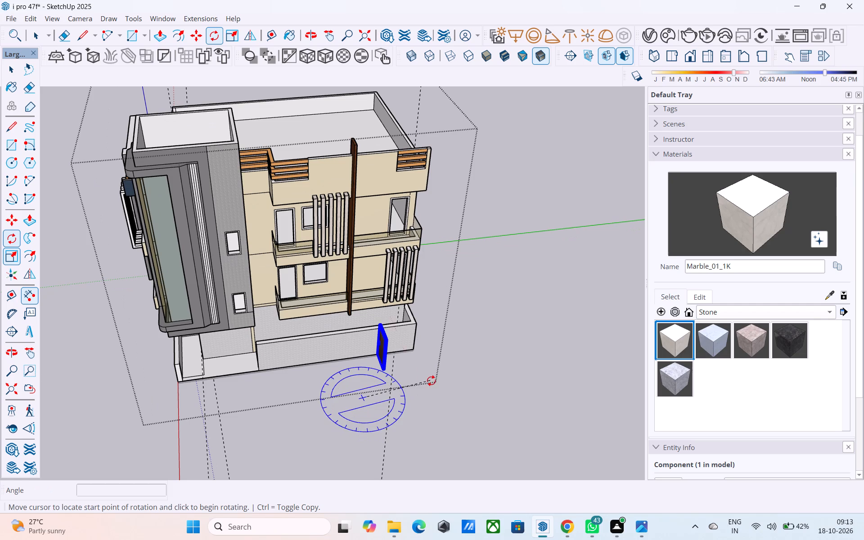
{"action": "left_click", "coordinate": [432, 391]}
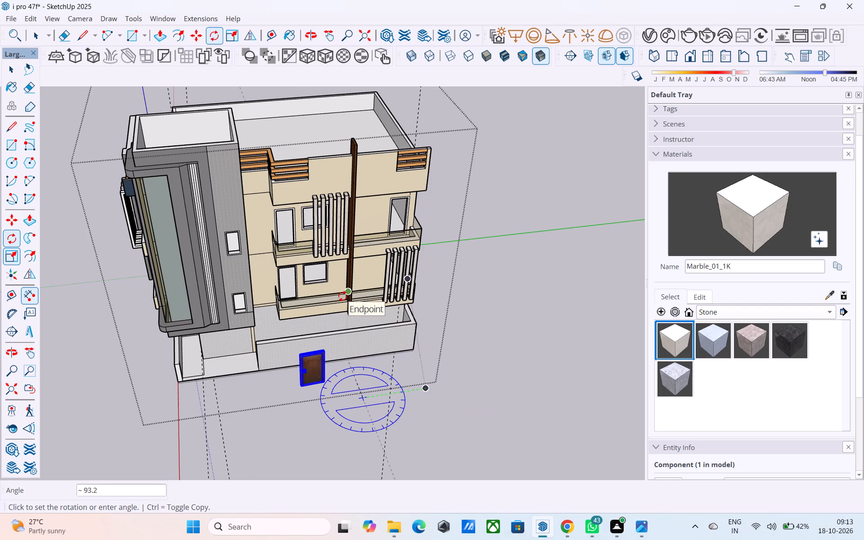
{"action": "left_click", "coordinate": [353, 372]}
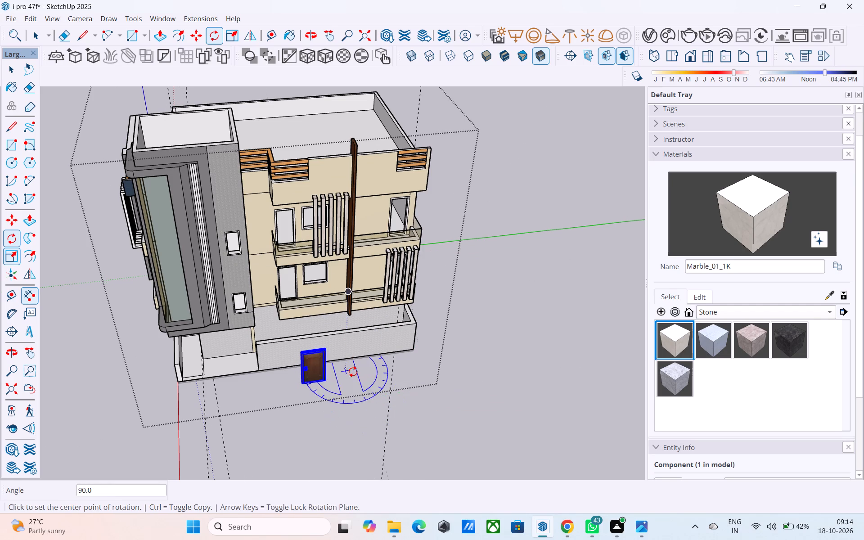
Move the door by its bottom corner to the bottom inner corner of the lower side-balcony door opening nearest the tower.
{"action": "scroll", "coordinate": [308, 371], "scroll_direction": "up", "scroll_amount": 7}
{"action": "middle_click_drag", "start_coordinate": [305, 375], "coordinate": [354, 361]}
{"action": "key", "text": "m"}
{"action": "scroll", "coordinate": [346, 369], "scroll_direction": "up", "scroll_amount": 5}
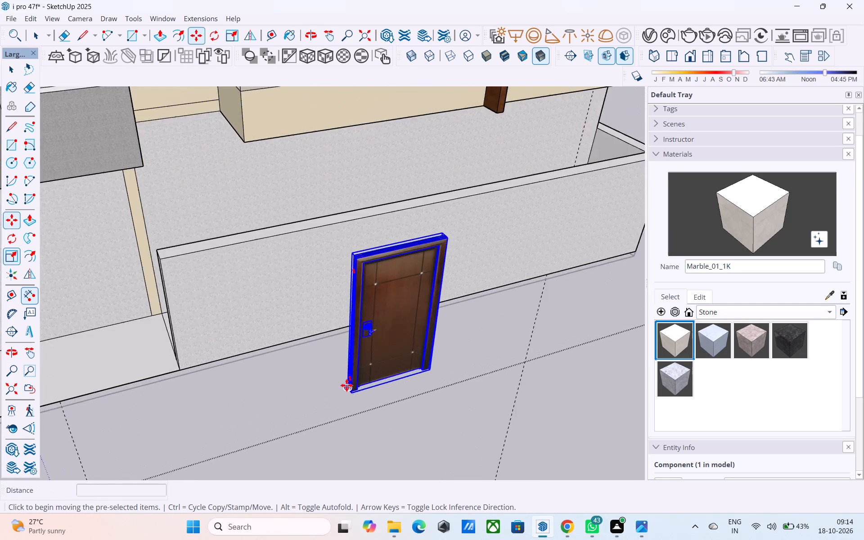
{"action": "scroll", "coordinate": [346, 385], "scroll_direction": "up", "scroll_amount": 13}
{"action": "middle_click_drag", "start_coordinate": [348, 388], "coordinate": [434, 387]}
{"action": "scroll", "coordinate": [344, 370], "scroll_direction": "up", "scroll_amount": 7}
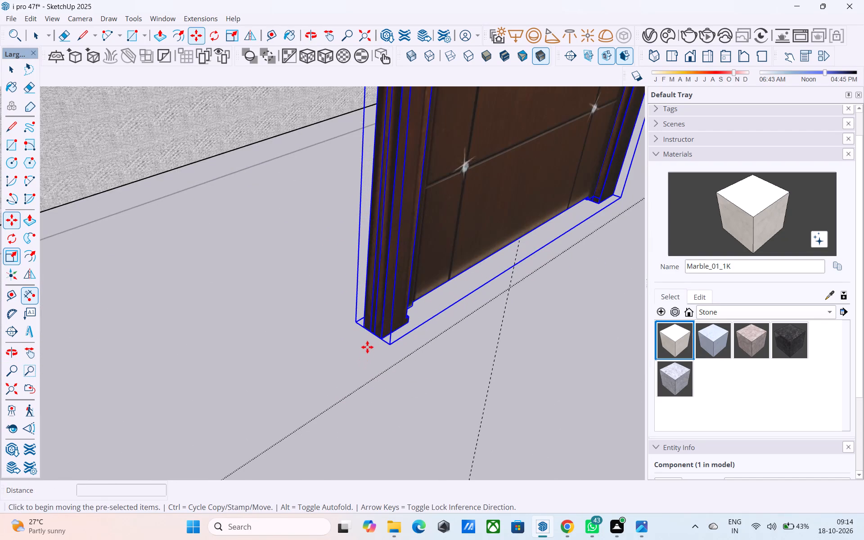
{"action": "left_click", "coordinate": [365, 332]}
{"action": "scroll", "coordinate": [360, 292], "scroll_direction": "down", "scroll_amount": 5}
{"action": "middle_click_drag", "start_coordinate": [351, 289], "coordinate": [333, 505], "text": "shift"}
{"action": "scroll", "coordinate": [333, 502], "scroll_direction": "down", "scroll_amount": 8, "text": "shift"}
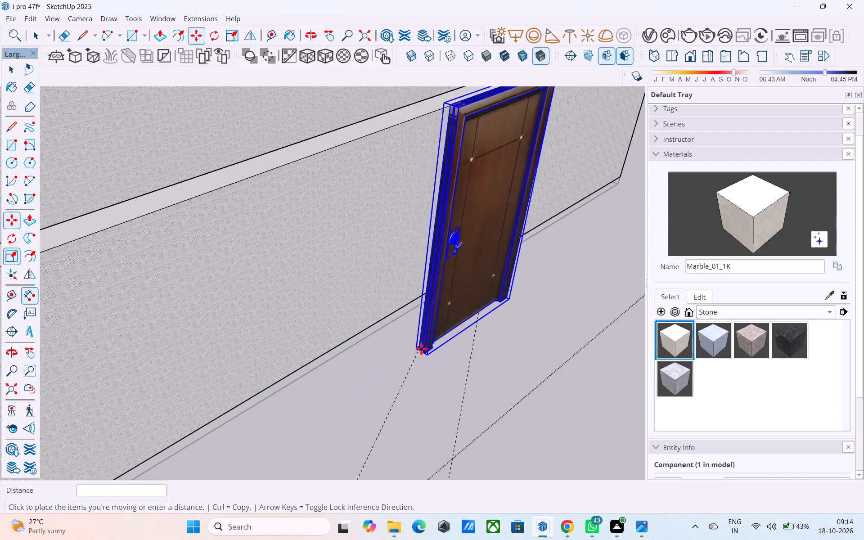
{"action": "scroll", "coordinate": [421, 349], "scroll_direction": "down", "scroll_amount": 4, "text": "shift"}
{"action": "middle_click_drag", "start_coordinate": [359, 306], "coordinate": [325, 403]}
{"action": "middle_click_drag", "start_coordinate": [288, 337], "coordinate": [292, 539]}
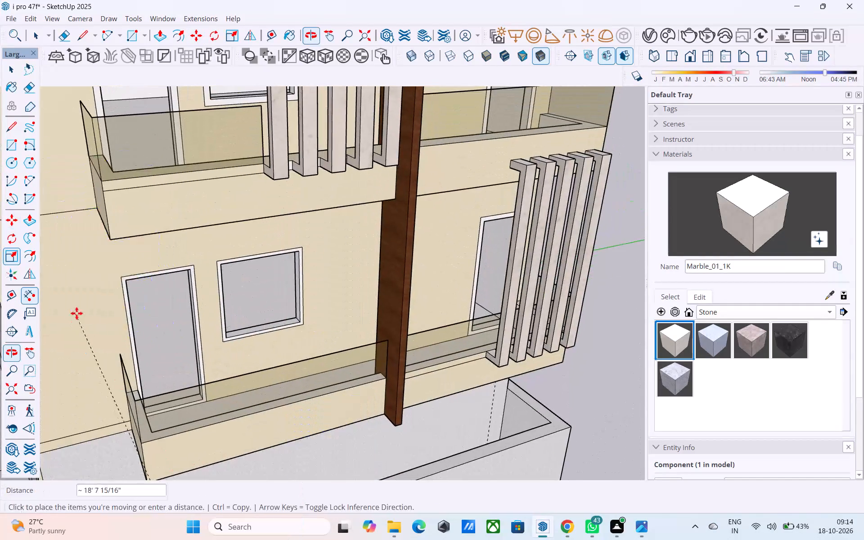
{"action": "middle_click_drag", "start_coordinate": [76, 313], "coordinate": [102, 360]}
{"action": "scroll", "coordinate": [163, 380], "scroll_direction": "up", "scroll_amount": 12}
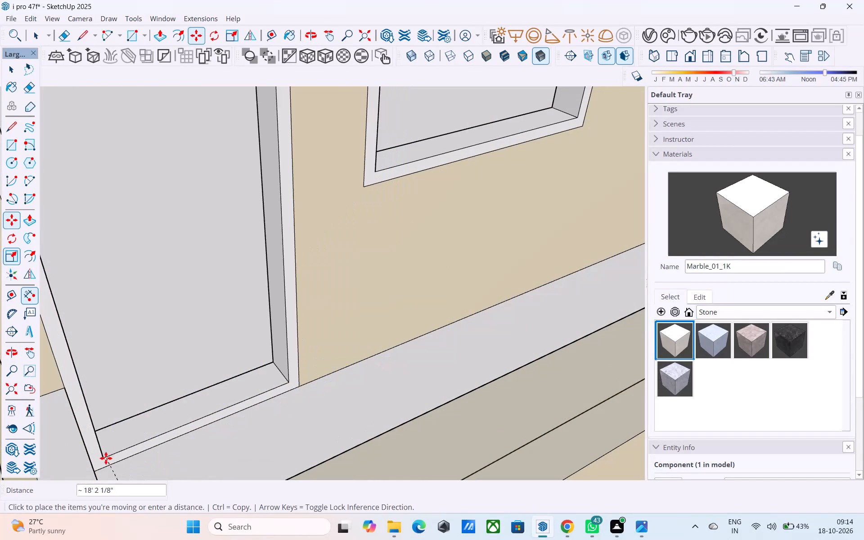
{"action": "left_click", "coordinate": [103, 457]}
Scale the door's height by a factor of about 0.99 to suit the lower side-balcony opening.
{"action": "scroll", "coordinate": [127, 456], "scroll_direction": "down", "scroll_amount": 9}
{"action": "middle_click_drag", "start_coordinate": [173, 446], "coordinate": [204, 423]}
{"action": "key", "text": "s"}
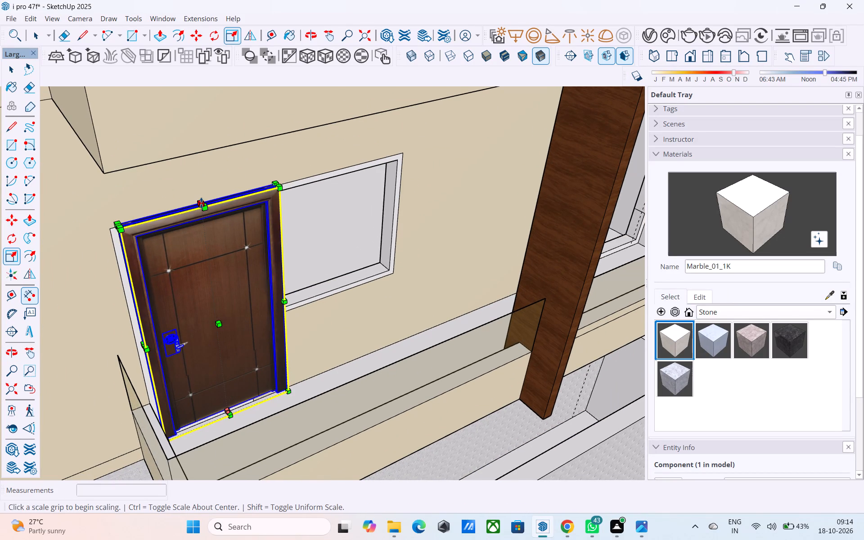
{"action": "left_click", "coordinate": [201, 200]}
{"action": "left_click", "coordinate": [193, 206]}
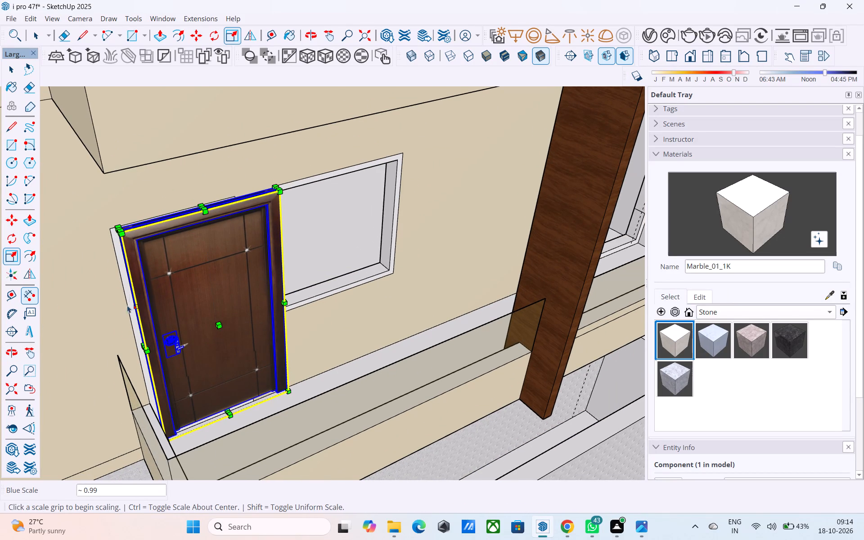
Move the door by its top back corner about 2 3/16" to the outer top corner of the opening's frame.
{"action": "scroll", "coordinate": [139, 351], "scroll_direction": "up", "scroll_amount": 3}
{"action": "middle_click_drag", "start_coordinate": [139, 351], "coordinate": [188, 354]}
{"action": "scroll", "coordinate": [162, 372], "scroll_direction": "up", "scroll_amount": 2}
{"action": "middle_click_drag", "start_coordinate": [162, 373], "coordinate": [194, 393]}
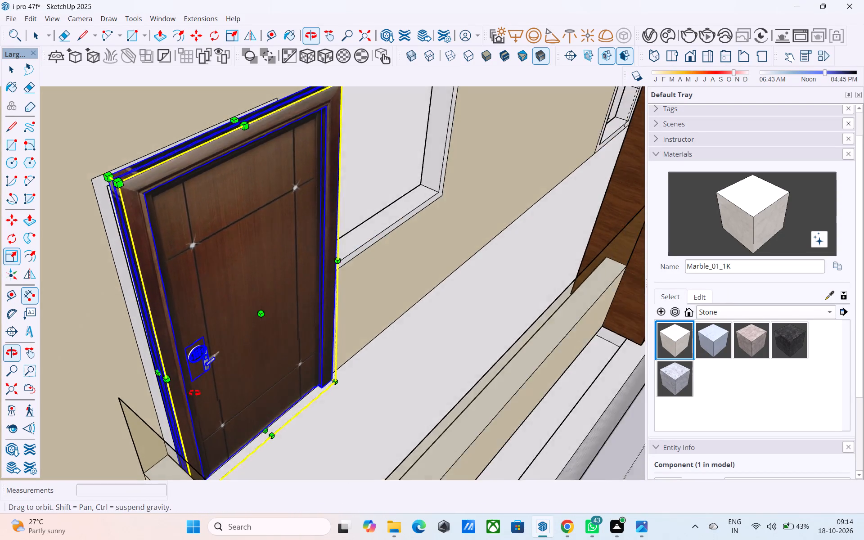
{"action": "middle_click_drag", "start_coordinate": [194, 393], "coordinate": [253, 373]}
{"action": "key", "text": "m"}
{"action": "scroll", "coordinate": [142, 226], "scroll_direction": "up", "scroll_amount": 2}
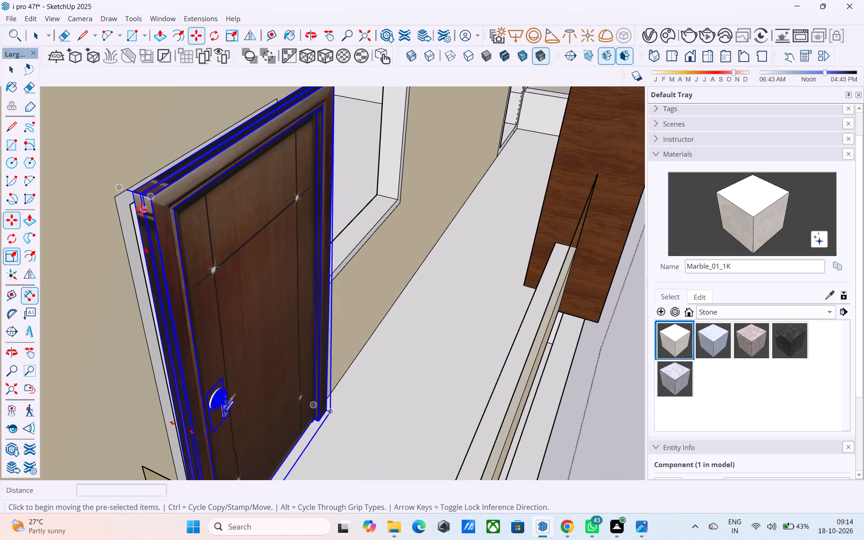
{"action": "left_click", "coordinate": [134, 192]}
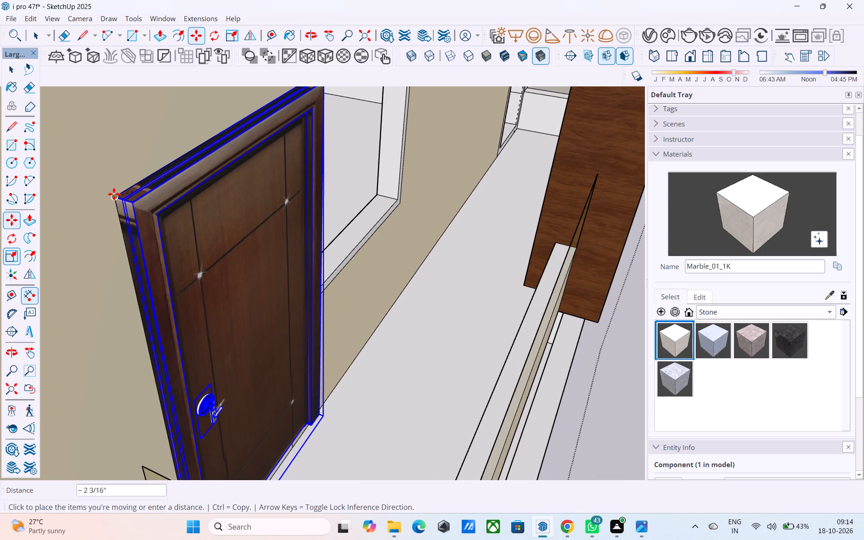
{"action": "left_click", "coordinate": [114, 194]}
Scale the door's width from its window-side edge to fit the lower balcony opening.
{"action": "middle_click_drag", "start_coordinate": [204, 260], "coordinate": [56, 242]}
{"action": "scroll", "coordinate": [86, 253], "scroll_direction": "down", "scroll_amount": 5}
{"action": "middle_click_drag", "start_coordinate": [249, 311], "coordinate": [0, 316]}
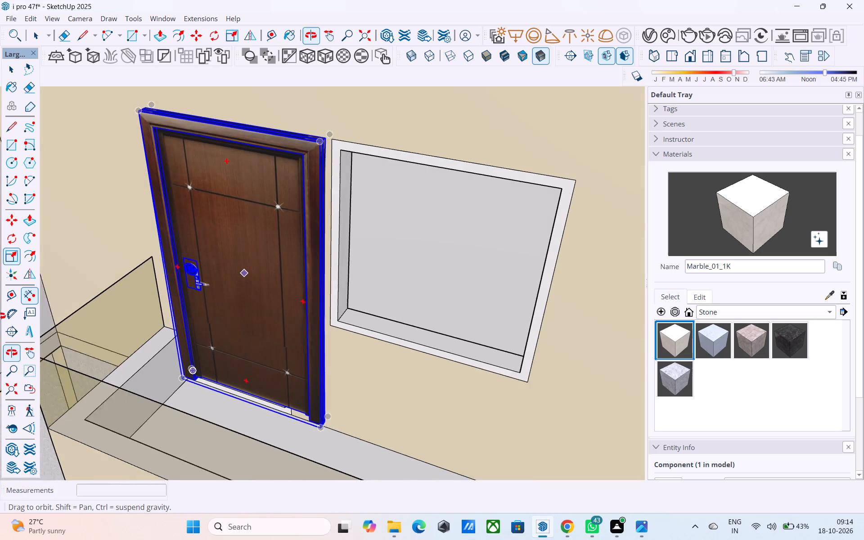
{"action": "middle_click_drag", "start_coordinate": [0, 316], "coordinate": [0, 317]}
{"action": "middle_click_drag", "start_coordinate": [226, 302], "coordinate": [260, 280]}
{"action": "key", "text": "s"}
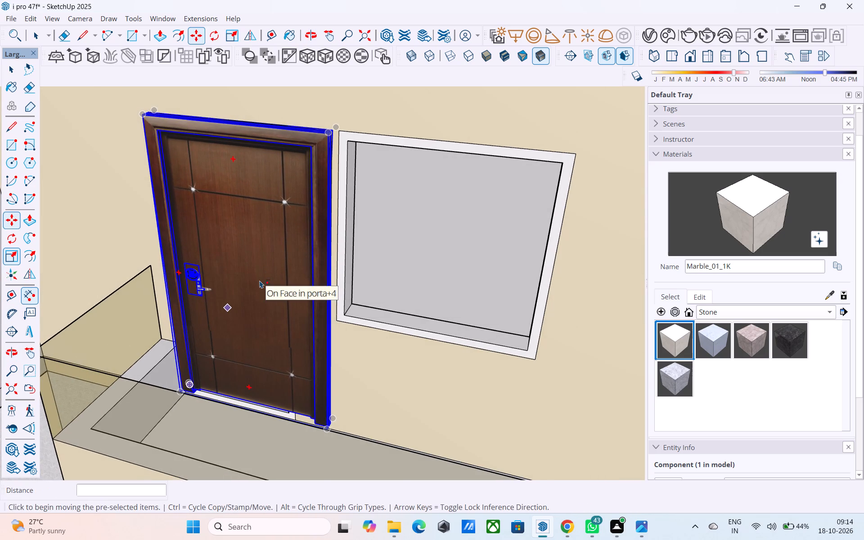
{"action": "scroll", "coordinate": [328, 290], "scroll_direction": "up", "scroll_amount": 2}
{"action": "left_click", "coordinate": [335, 297]}
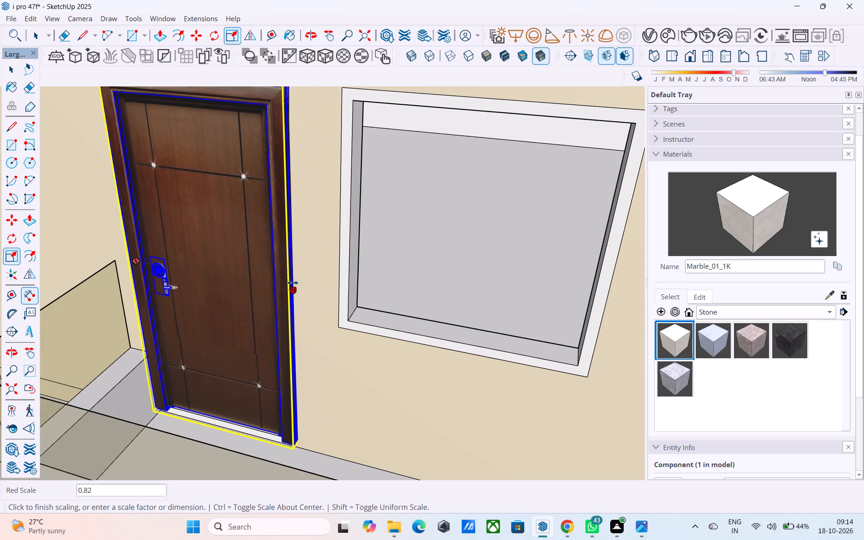
{"action": "left_click", "coordinate": [282, 283]}
{"action": "middle_click_drag", "start_coordinate": [293, 327], "coordinate": [325, 351]}
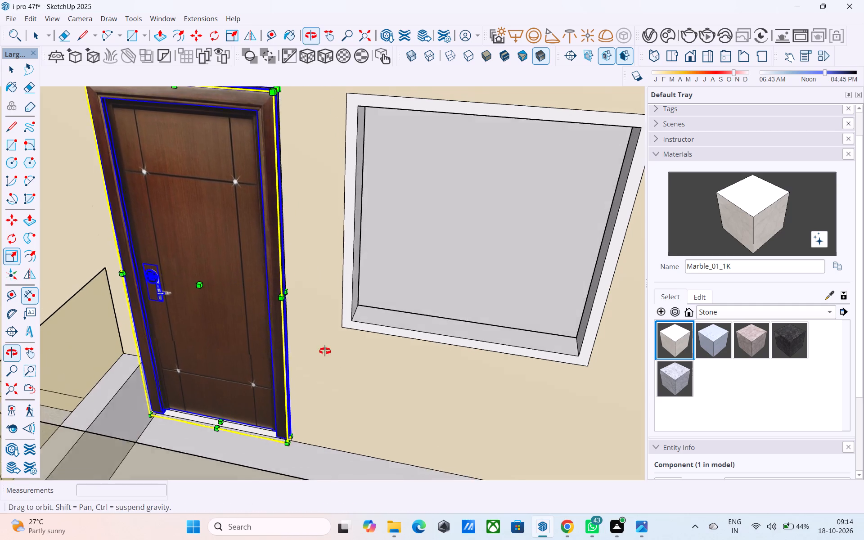
{"action": "middle_click_drag", "start_coordinate": [325, 351], "coordinate": [346, 393]}
{"action": "scroll", "coordinate": [346, 393], "scroll_direction": "down", "scroll_amount": 7}
{"action": "middle_click_drag", "start_coordinate": [346, 393], "coordinate": [357, 359]}
{"action": "key", "text": "space"}
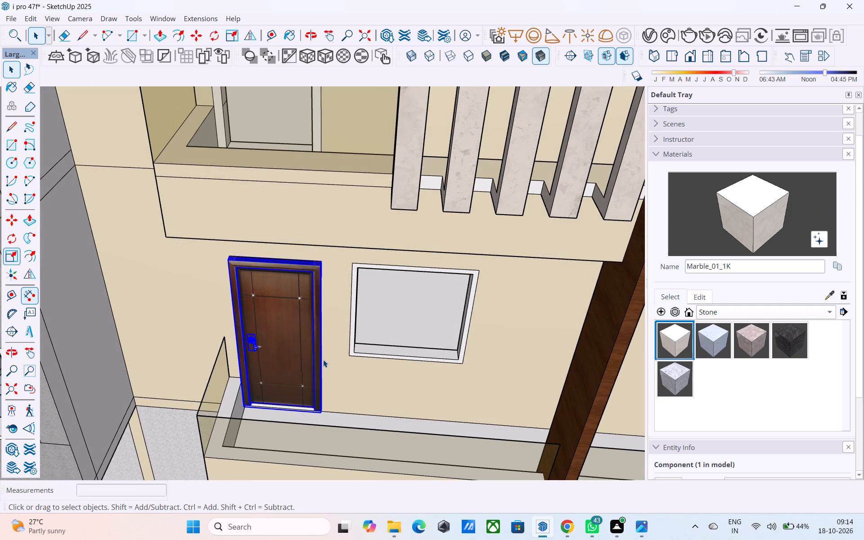
Copy the fitted door straight up to the top corner of the upper side-balcony opening nearest the tower.
{"action": "key", "text": "m"}
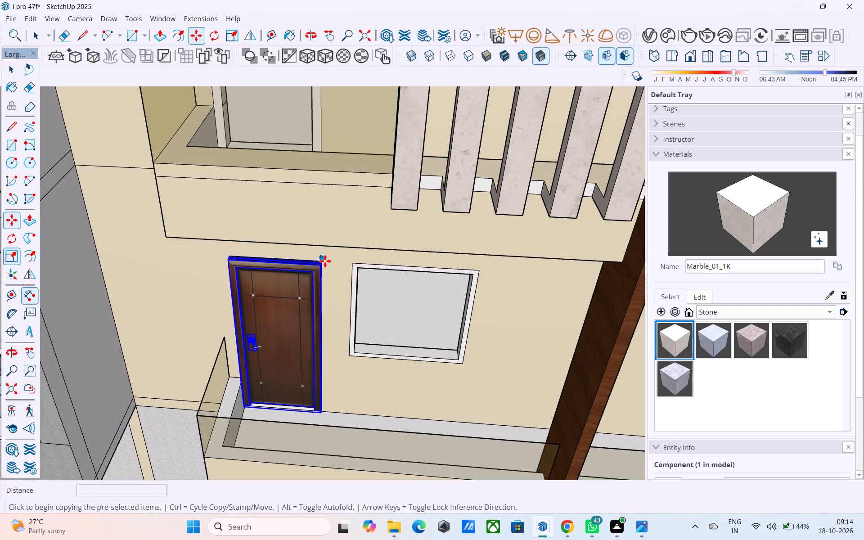
{"action": "left_click", "coordinate": [325, 261]}
{"action": "scroll", "coordinate": [325, 189], "scroll_direction": "down", "scroll_amount": 3}
{"action": "middle_click_drag", "start_coordinate": [325, 190], "coordinate": [276, 468], "text": "shift"}
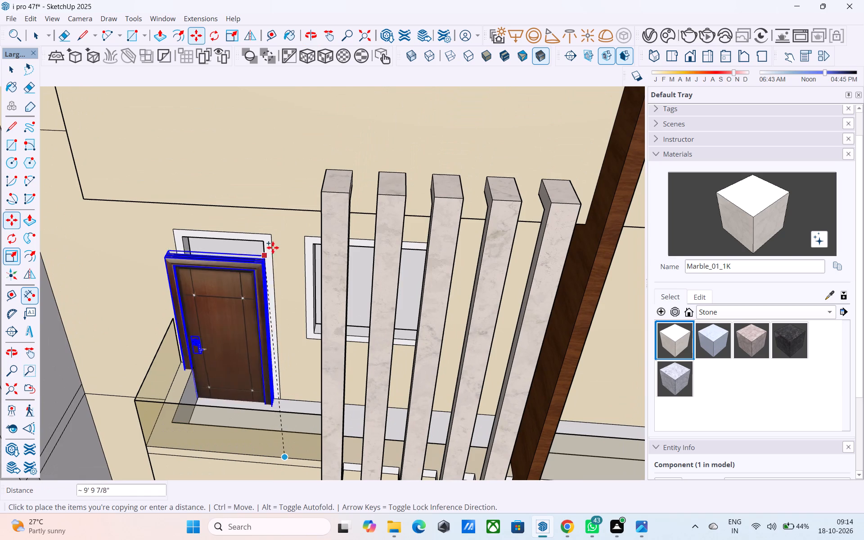
{"action": "left_click", "coordinate": [272, 234]}
Scale the upper door copy's height to meet the top edge of its opening, and clear the selection.
{"action": "middle_click_drag", "start_coordinate": [258, 275], "coordinate": [281, 258]}
{"action": "middle_click_drag", "start_coordinate": [261, 265], "coordinate": [248, 275]}
{"action": "key", "text": "s"}
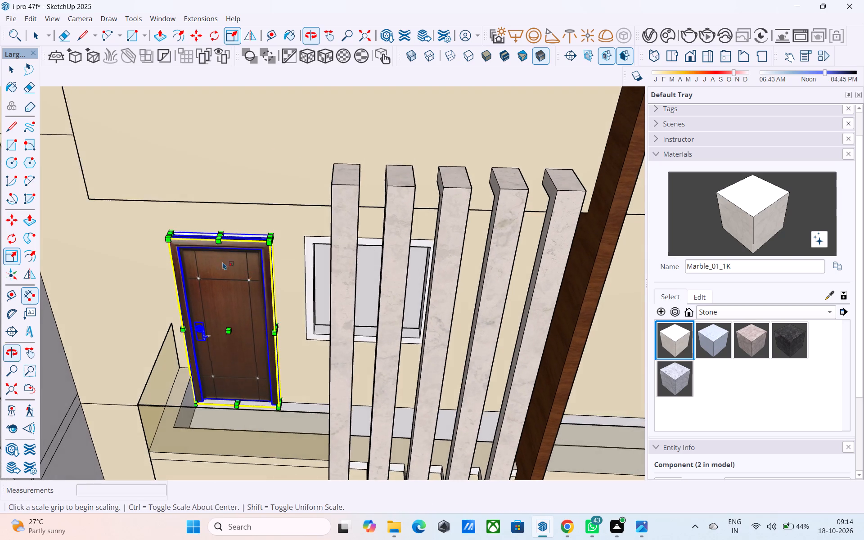
{"action": "scroll", "coordinate": [221, 252], "scroll_direction": "up", "scroll_amount": 3}
{"action": "left_click", "coordinate": [222, 228]}
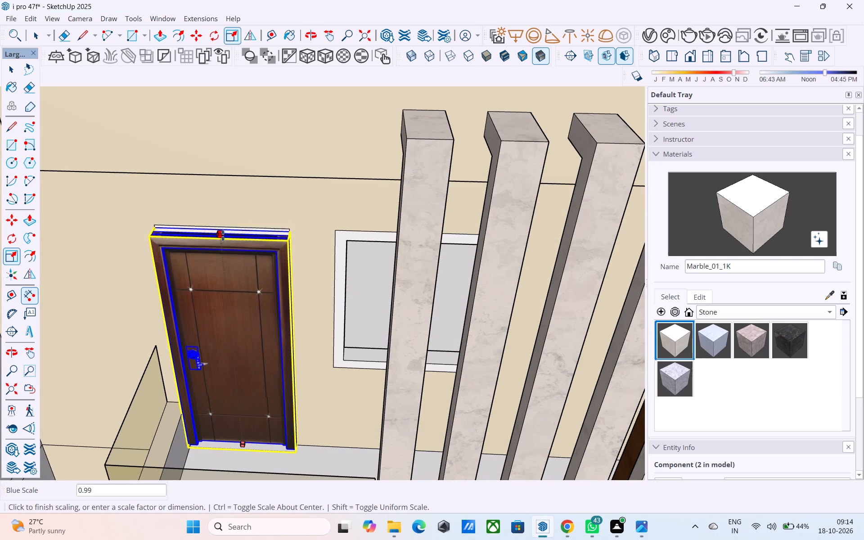
{"action": "scroll", "coordinate": [225, 237], "scroll_direction": "up", "scroll_amount": 7}
{"action": "left_click", "coordinate": [232, 217]}
{"action": "middle_click_drag", "start_coordinate": [234, 234], "coordinate": [258, 169]}
{"action": "scroll", "coordinate": [261, 158], "scroll_direction": "down", "scroll_amount": 20}
{"action": "scroll", "coordinate": [261, 158], "scroll_direction": "down", "scroll_amount": 7}
{"action": "key", "text": "space"}
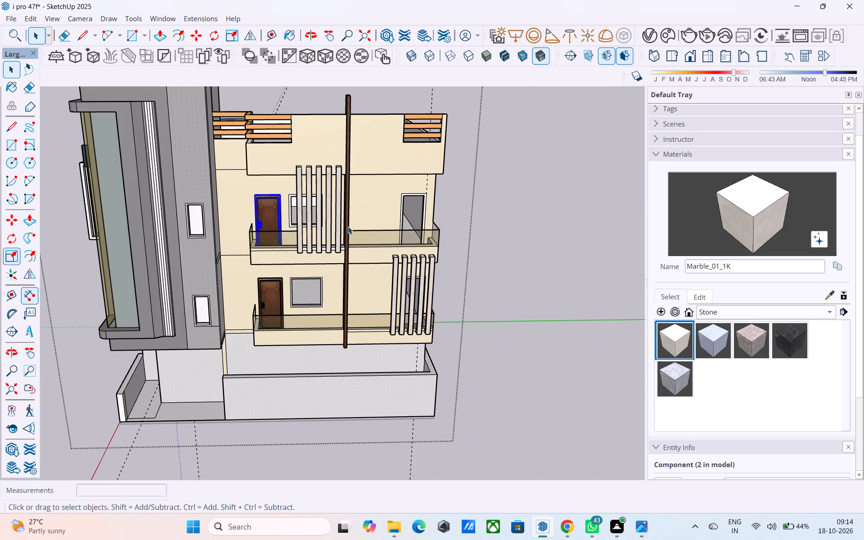
{"action": "left_click", "coordinate": [458, 224]}
Copy the upper door by its top corner to the upper-balcony opening at the far end of the side facade.
{"action": "middle_click_drag", "start_coordinate": [311, 264], "coordinate": [325, 259]}
{"action": "scroll", "coordinate": [325, 263], "scroll_direction": "down", "scroll_amount": 4}
{"action": "middle_click_drag", "start_coordinate": [321, 269], "coordinate": [309, 276]}
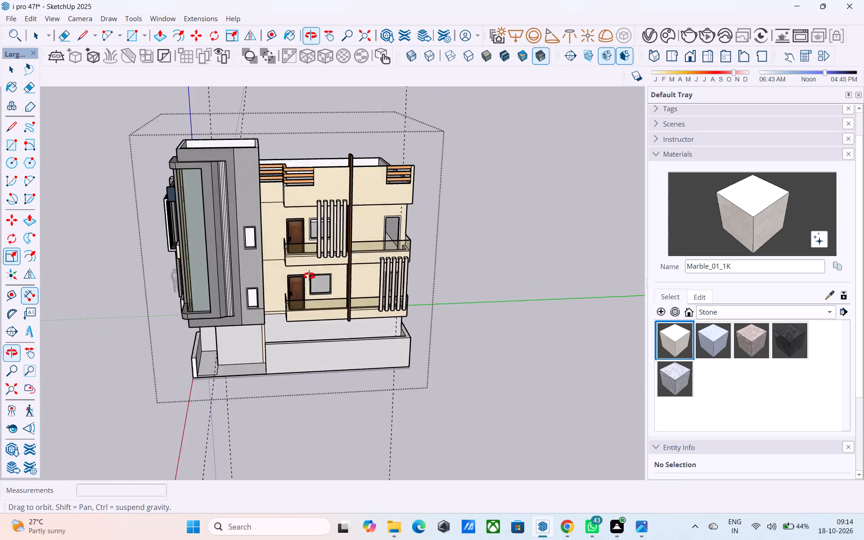
{"action": "middle_click_drag", "start_coordinate": [309, 276], "coordinate": [308, 275]}
{"action": "scroll", "coordinate": [287, 252], "scroll_direction": "up", "scroll_amount": 4}
{"action": "left_click", "coordinate": [285, 236]}
{"action": "scroll", "coordinate": [280, 220], "scroll_direction": "up", "scroll_amount": 3}
{"action": "key", "text": "m"}
{"action": "scroll", "coordinate": [279, 220], "scroll_direction": "up", "scroll_amount": 1}
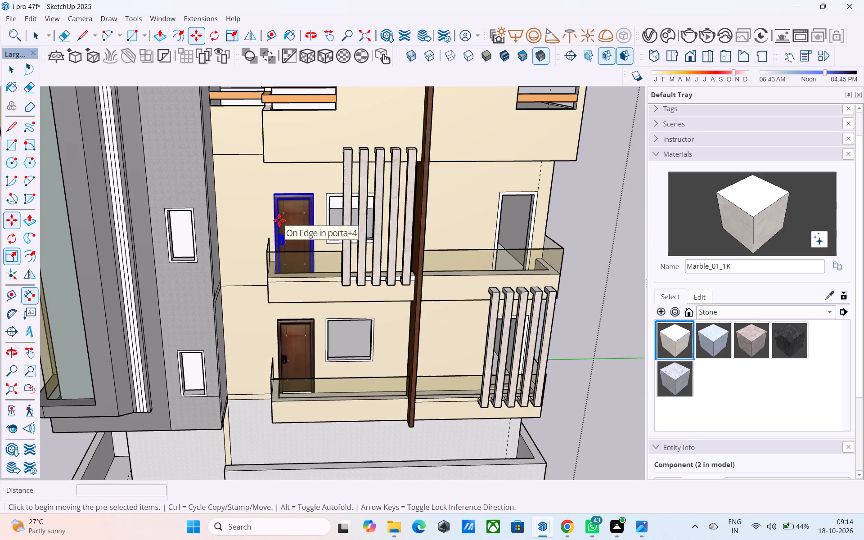
{"action": "scroll", "coordinate": [273, 202], "scroll_direction": "up", "scroll_amount": 19}
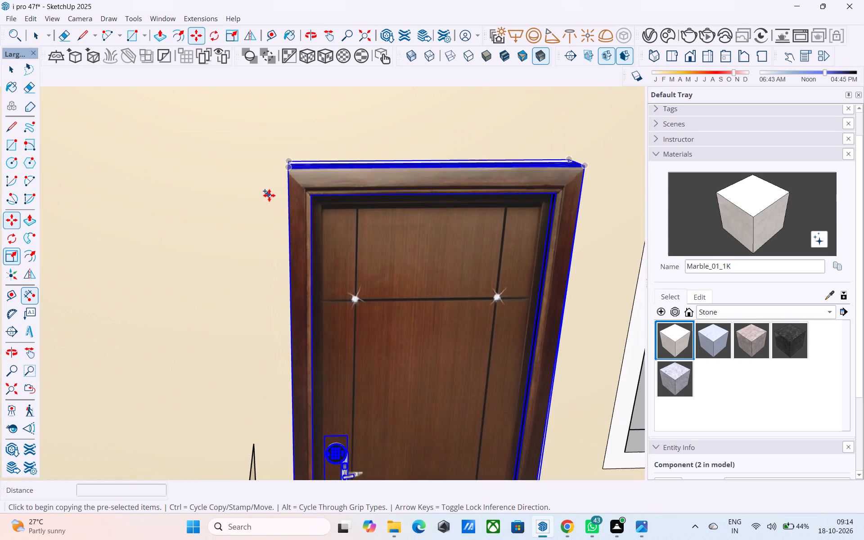
{"action": "middle_click_drag", "start_coordinate": [283, 190], "coordinate": [296, 268]}
{"action": "left_click", "coordinate": [288, 163]}
{"action": "scroll", "coordinate": [338, 217], "scroll_direction": "down", "scroll_amount": 7}
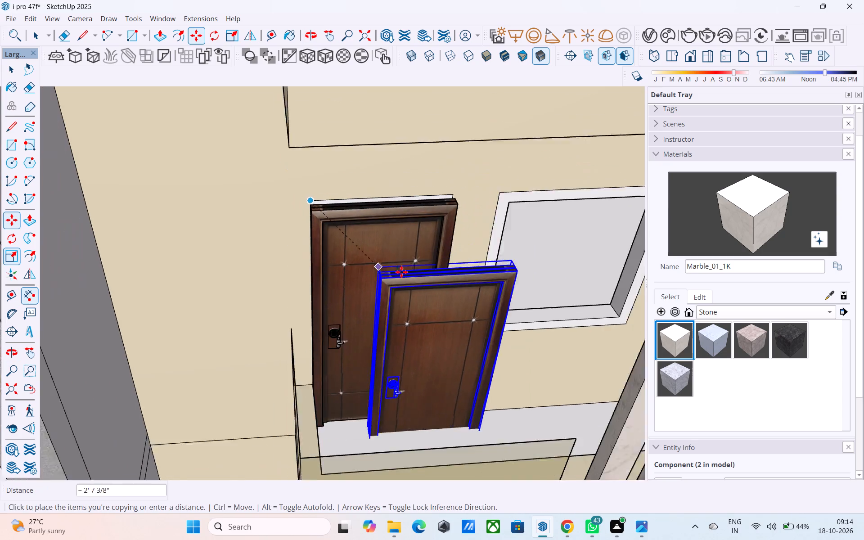
{"action": "scroll", "coordinate": [401, 272], "scroll_direction": "down", "scroll_amount": 1}
{"action": "middle_click_drag", "start_coordinate": [401, 272], "coordinate": [0, 198]}
{"action": "middle_click_drag", "start_coordinate": [633, 179], "coordinate": [427, 248], "text": "shift"}
{"action": "scroll", "coordinate": [384, 229], "scroll_direction": "up", "scroll_amount": 3}
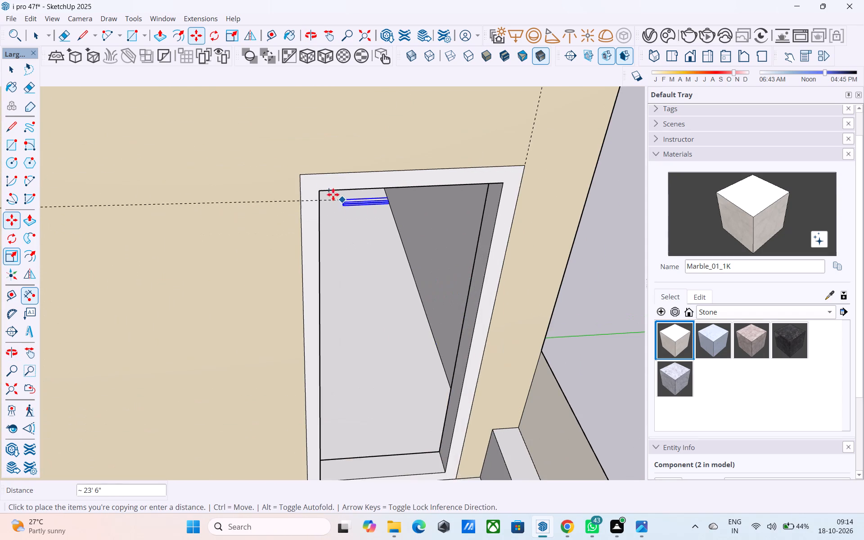
{"action": "left_click", "coordinate": [305, 175]}
Copy the far upper door about 10' 6" down to the lower-balcony opening behind the marble fins.
{"action": "scroll", "coordinate": [345, 244], "scroll_direction": "down", "scroll_amount": 10}
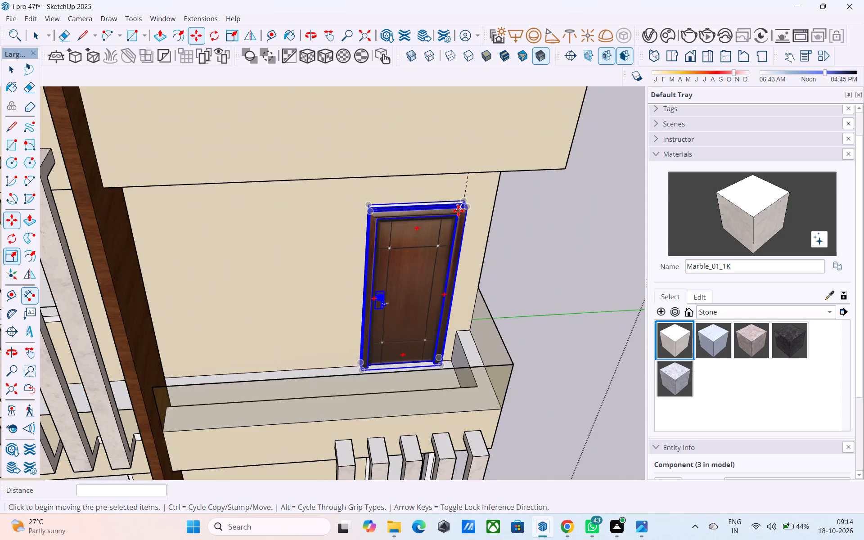
{"action": "scroll", "coordinate": [458, 211], "scroll_direction": "down", "scroll_amount": 2}
{"action": "middle_click_drag", "start_coordinate": [421, 271], "coordinate": [424, 236]}
{"action": "scroll", "coordinate": [381, 198], "scroll_direction": "up", "scroll_amount": 10}
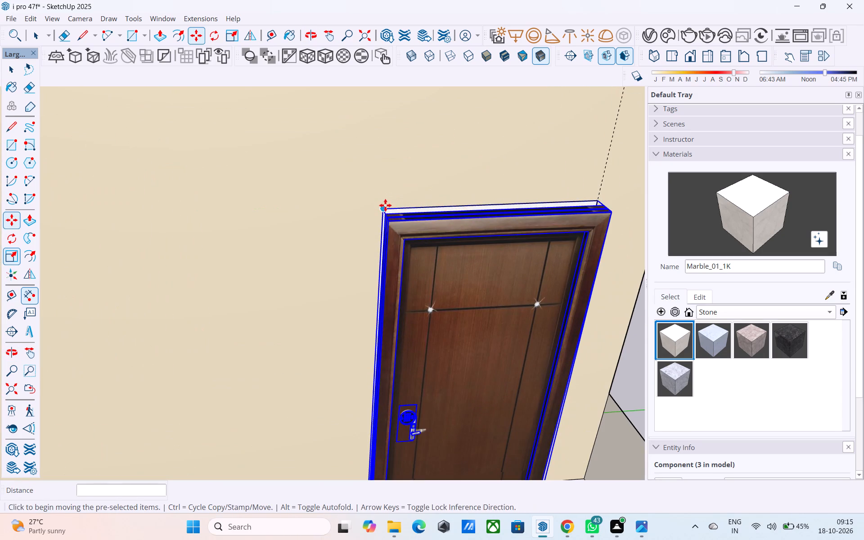
{"action": "left_click", "coordinate": [384, 205]}
{"action": "scroll", "coordinate": [393, 248], "scroll_direction": "down", "scroll_amount": 8}
{"action": "scroll", "coordinate": [375, 422], "scroll_direction": "down", "scroll_amount": 2}
{"action": "middle_click_drag", "start_coordinate": [363, 448], "coordinate": [423, 60]}
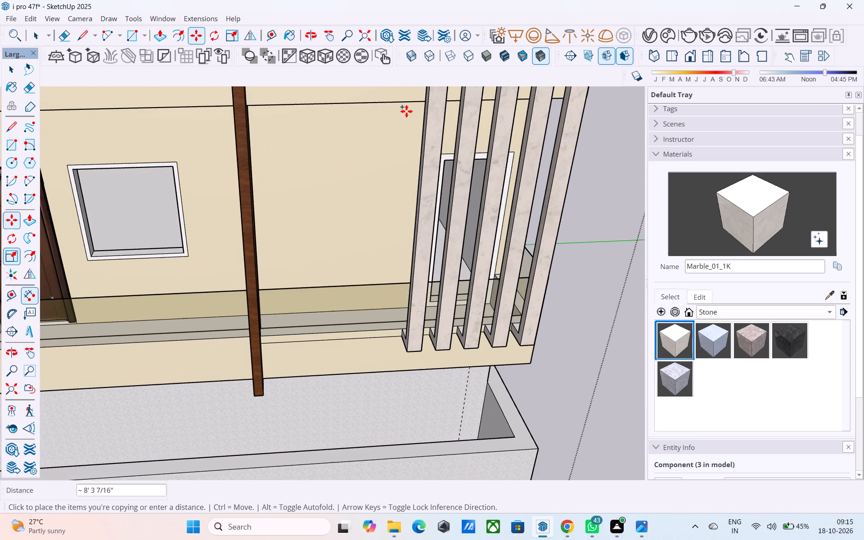
{"action": "middle_click_drag", "start_coordinate": [327, 202], "coordinate": [475, 198], "text": "shift"}
{"action": "scroll", "coordinate": [426, 174], "scroll_direction": "up", "scroll_amount": 7}
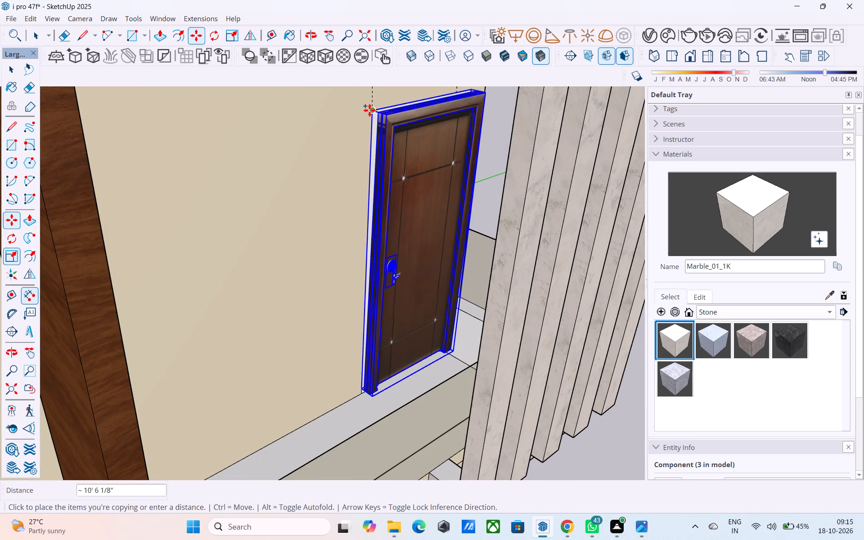
{"action": "left_click", "coordinate": [369, 110]}
Move the lower door copy by its top corner to the opening's outer frame corner, and clear the selection.
{"action": "key", "text": "m"}
{"action": "scroll", "coordinate": [372, 114], "scroll_direction": "up", "scroll_amount": 3}
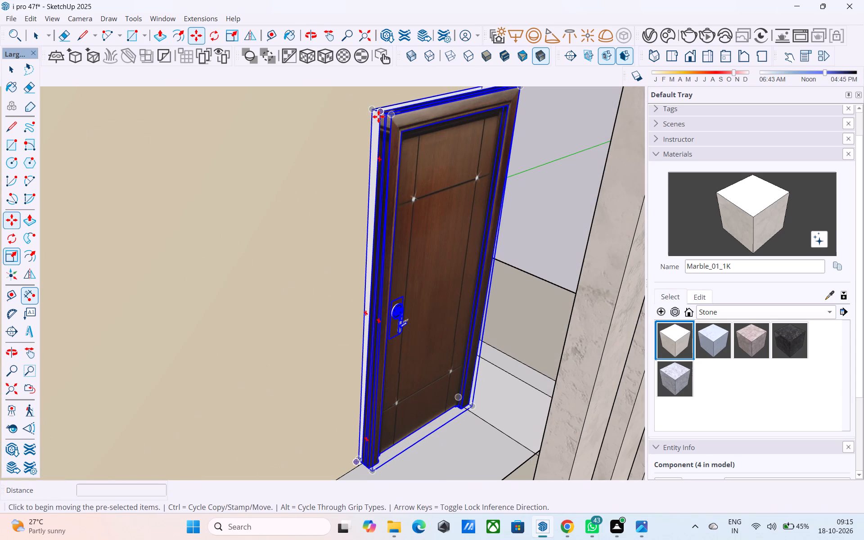
{"action": "left_click", "coordinate": [379, 115]}
{"action": "left_click", "coordinate": [373, 111]}
{"action": "scroll", "coordinate": [366, 121], "scroll_direction": "down", "scroll_amount": 4}
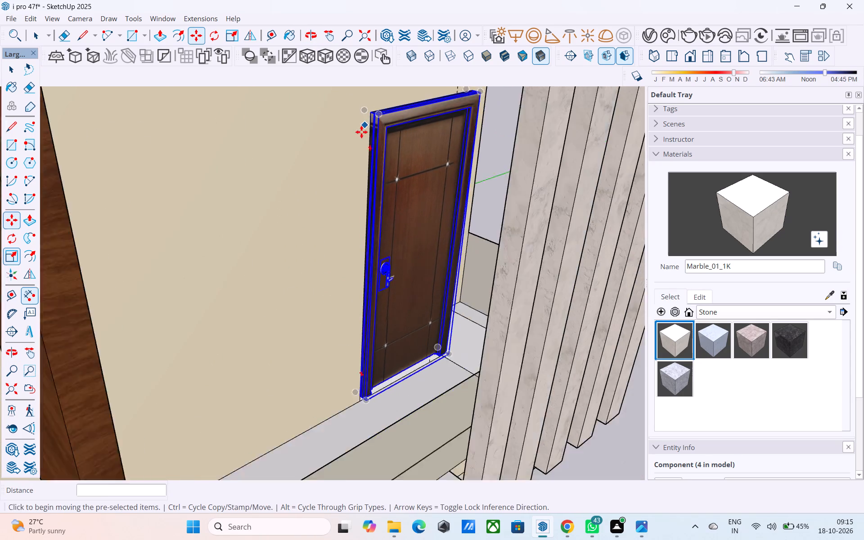
{"action": "scroll", "coordinate": [361, 132], "scroll_direction": "down", "scroll_amount": 16}
{"action": "key", "text": "space"}
{"action": "left_click", "coordinate": [483, 167]}
{"action": "middle_click_drag", "start_coordinate": [452, 166], "coordinate": [424, 161]}
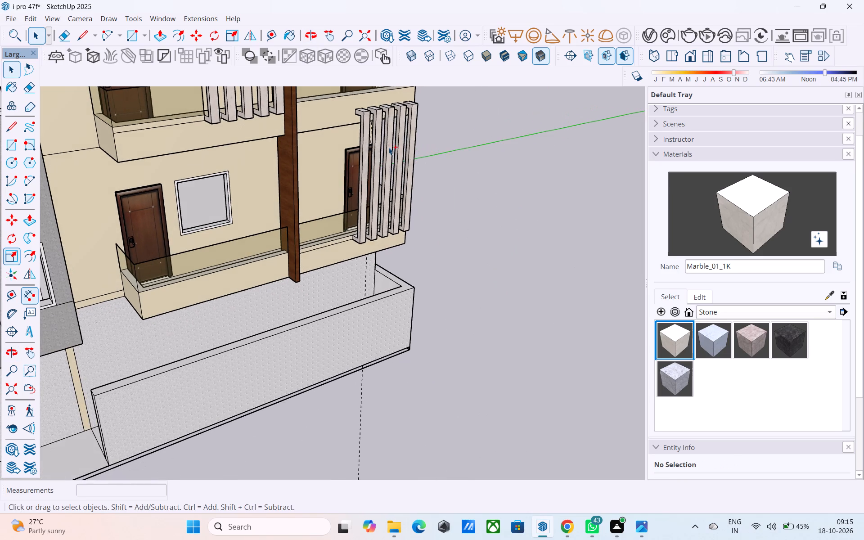
Save the model.
{"action": "key", "text": "ctrl+s"}
{"action": "left_click", "coordinate": [395, 342]}
Examine the side facade with its fitted doors and the ground-floor openings from several angles.
{"action": "scroll", "coordinate": [465, 321], "scroll_direction": "down", "scroll_amount": 4}
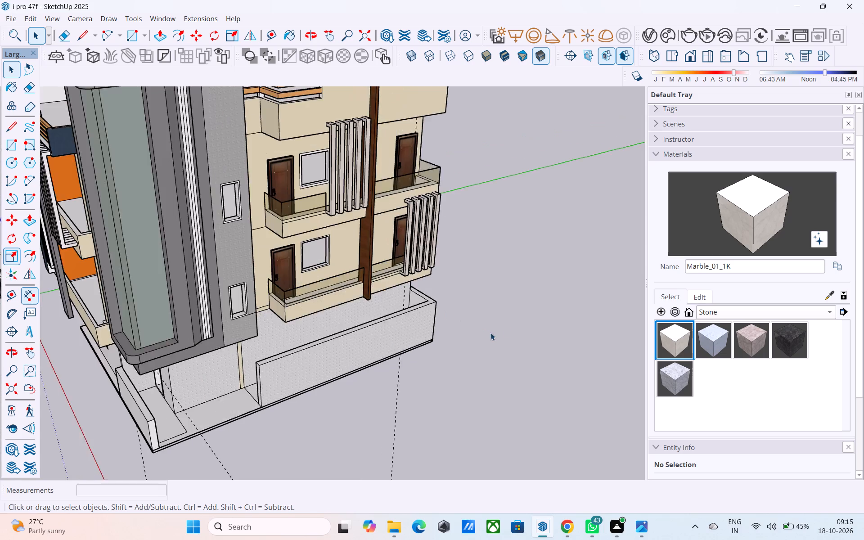
{"action": "scroll", "coordinate": [490, 333], "scroll_direction": "down", "scroll_amount": 6}
{"action": "middle_click_drag", "start_coordinate": [489, 356], "coordinate": [571, 251]}
{"action": "middle_click_drag", "start_coordinate": [272, 317], "coordinate": [113, 351]}
{"action": "scroll", "coordinate": [115, 344], "scroll_direction": "up", "scroll_amount": 4}
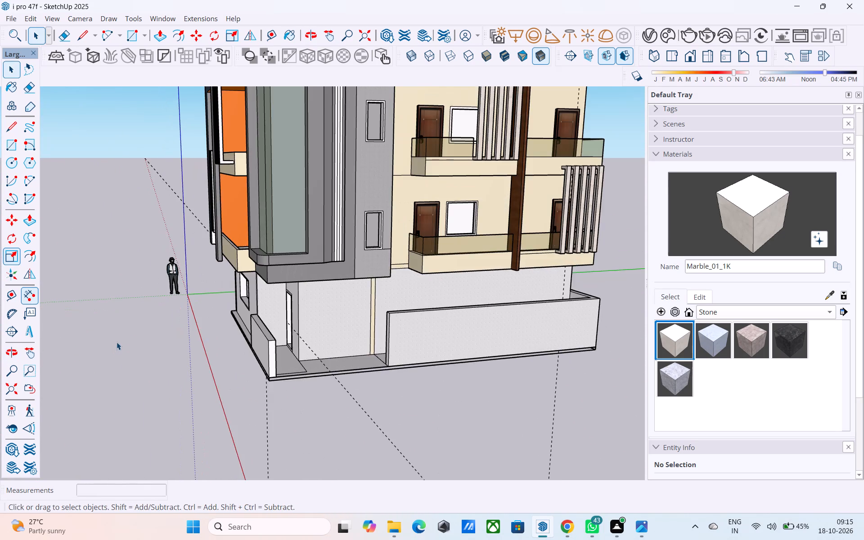
{"action": "middle_click_drag", "start_coordinate": [290, 340], "coordinate": [144, 406]}
{"action": "scroll", "coordinate": [156, 407], "scroll_direction": "up", "scroll_amount": 1}
{"action": "scroll", "coordinate": [149, 380], "scroll_direction": "down", "scroll_amount": 4}
{"action": "middle_click_drag", "start_coordinate": [157, 377], "coordinate": [282, 343]}
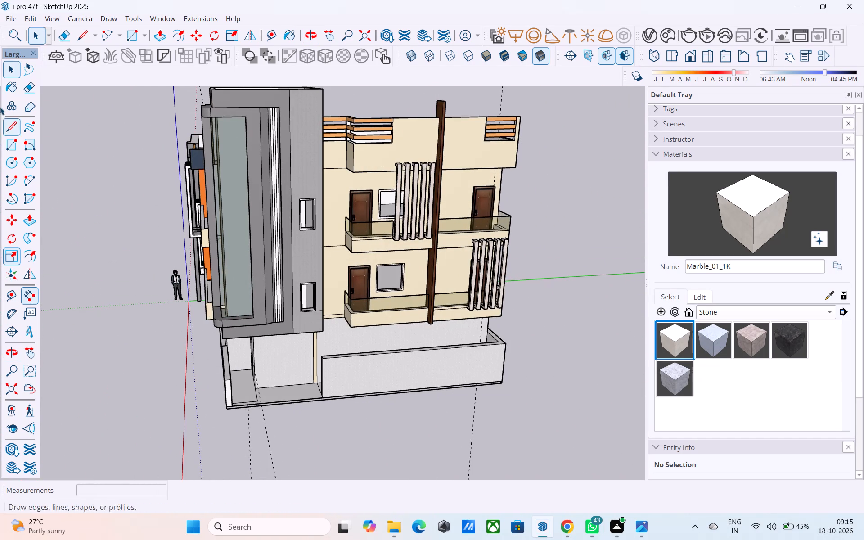
Import the window collection file "3D" from Downloads and place it on open ground beside the building.
{"action": "left_click", "coordinate": [13, 21]}
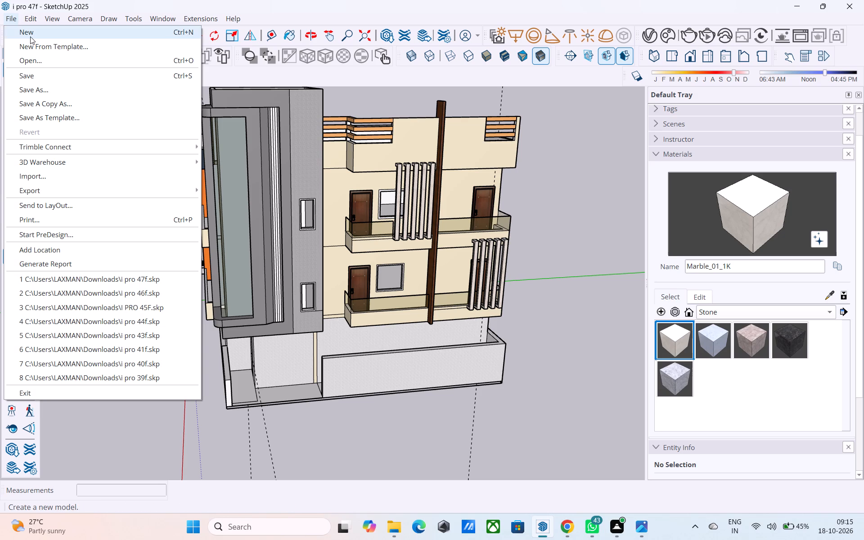
{"action": "left_click", "coordinate": [52, 177]}
{"action": "scroll", "coordinate": [251, 269], "scroll_direction": "down", "scroll_amount": 1}
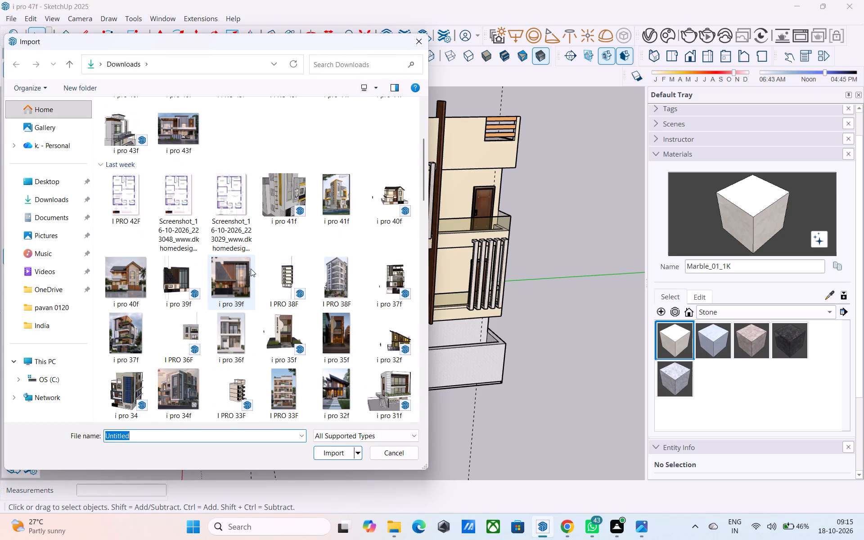
{"action": "scroll", "coordinate": [276, 292], "scroll_direction": "down", "scroll_amount": 3}
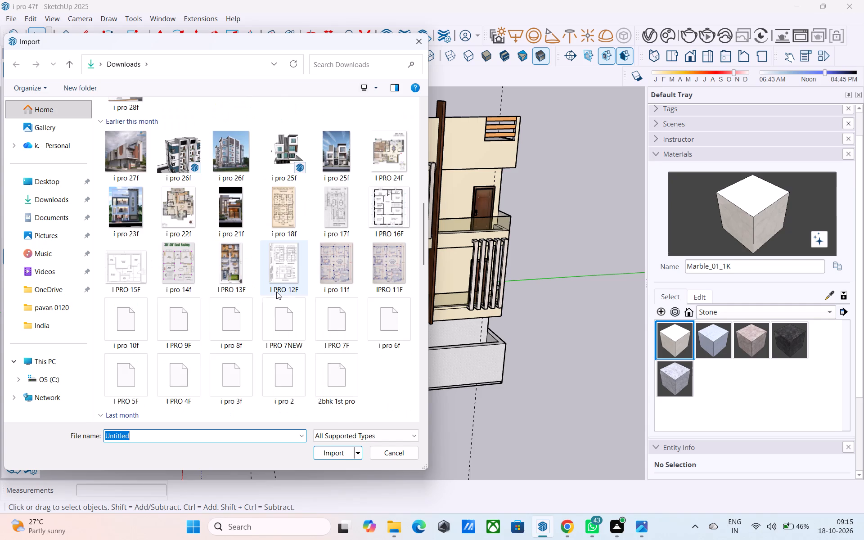
{"action": "scroll", "coordinate": [276, 292], "scroll_direction": "down", "scroll_amount": 4}
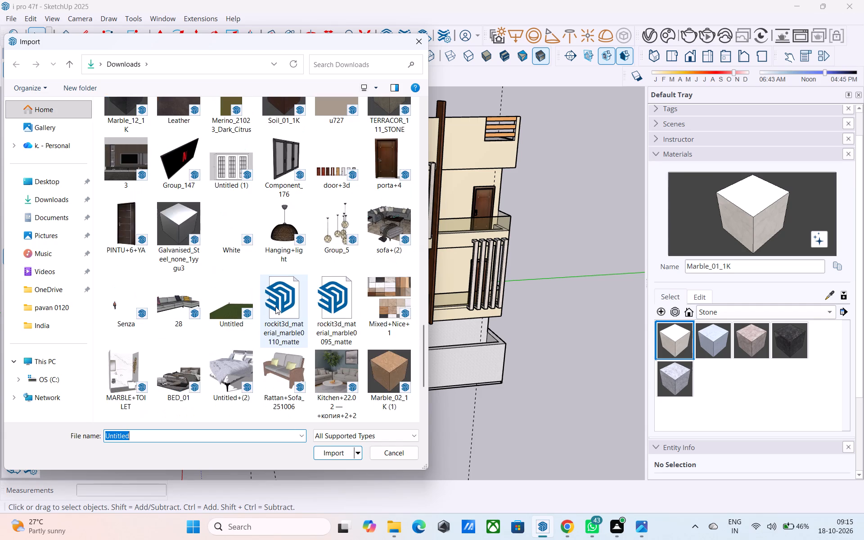
{"action": "scroll", "coordinate": [275, 306], "scroll_direction": "up", "scroll_amount": 1}
{"action": "left_click", "coordinate": [278, 177]}
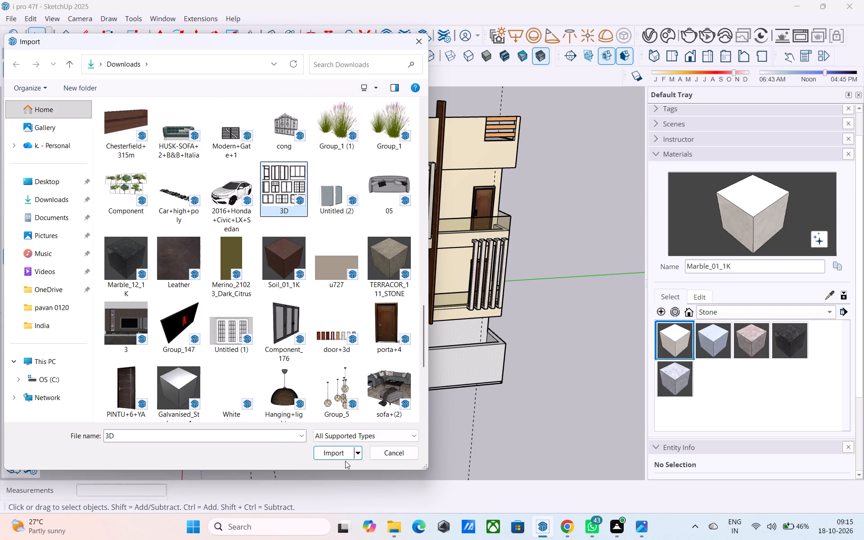
{"action": "left_click", "coordinate": [342, 457]}
{"action": "scroll", "coordinate": [343, 447], "scroll_direction": "down", "scroll_amount": 1}
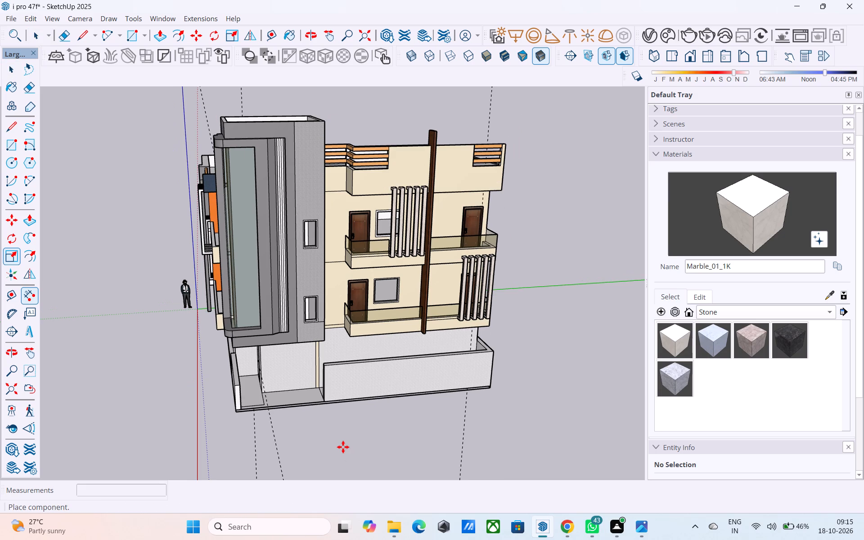
{"action": "scroll", "coordinate": [430, 301], "scroll_direction": "down", "scroll_amount": 10}
{"action": "middle_click_drag", "start_coordinate": [427, 303], "coordinate": [415, 296]}
{"action": "middle_click_drag", "start_coordinate": [423, 315], "coordinate": [506, 299]}
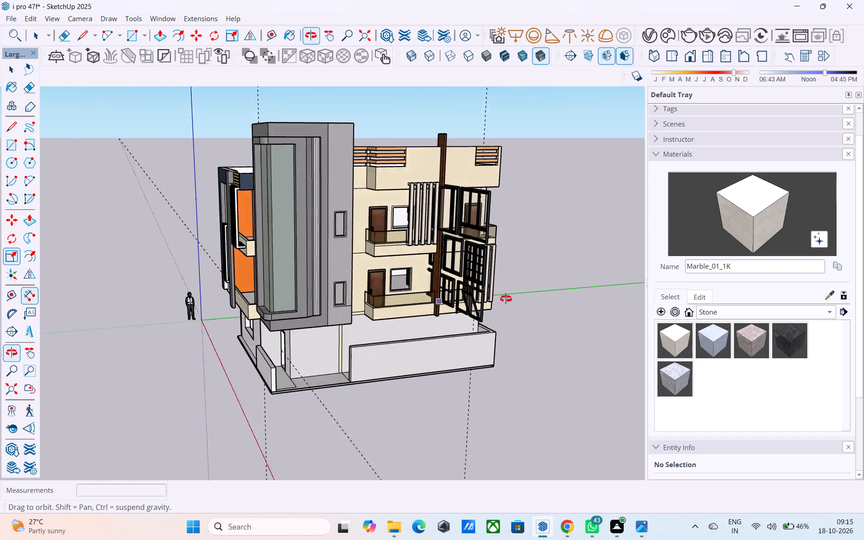
{"action": "middle_click_drag", "start_coordinate": [506, 299], "coordinate": [589, 297]}
{"action": "left_click", "coordinate": [590, 319]}
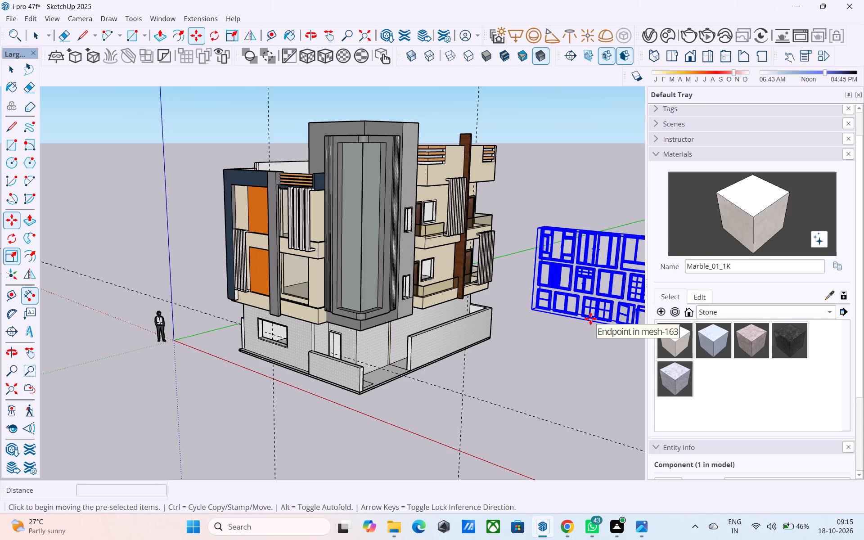
Explode the imported window collection component and clear the selection.
{"action": "middle_click_drag", "start_coordinate": [590, 319], "coordinate": [451, 333]}
{"action": "scroll", "coordinate": [367, 303], "scroll_direction": "down", "scroll_amount": 2}
{"action": "scroll", "coordinate": [366, 305], "scroll_direction": "up", "scroll_amount": 1}
{"action": "scroll", "coordinate": [366, 305], "scroll_direction": "down", "scroll_amount": 7}
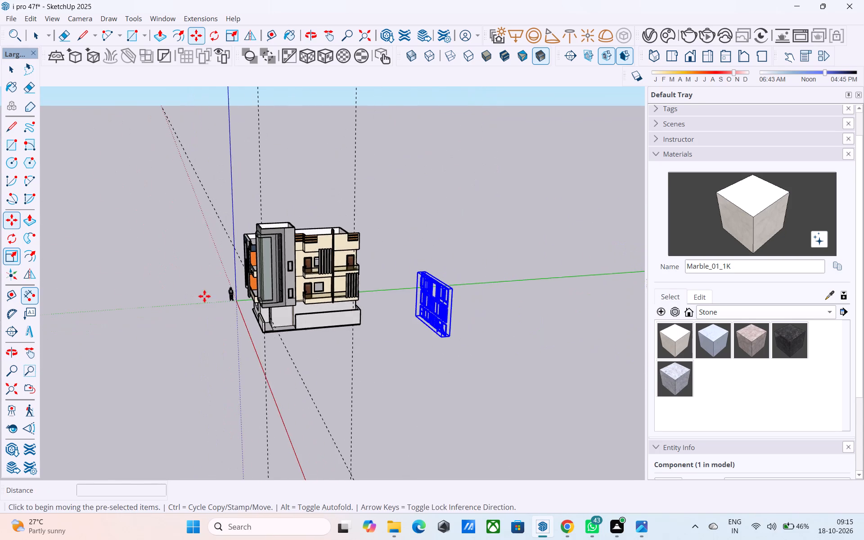
{"action": "scroll", "coordinate": [516, 294], "scroll_direction": "up", "scroll_amount": 7}
{"action": "middle_click_drag", "start_coordinate": [451, 301], "coordinate": [405, 330]}
{"action": "scroll", "coordinate": [385, 315], "scroll_direction": "up", "scroll_amount": 12}
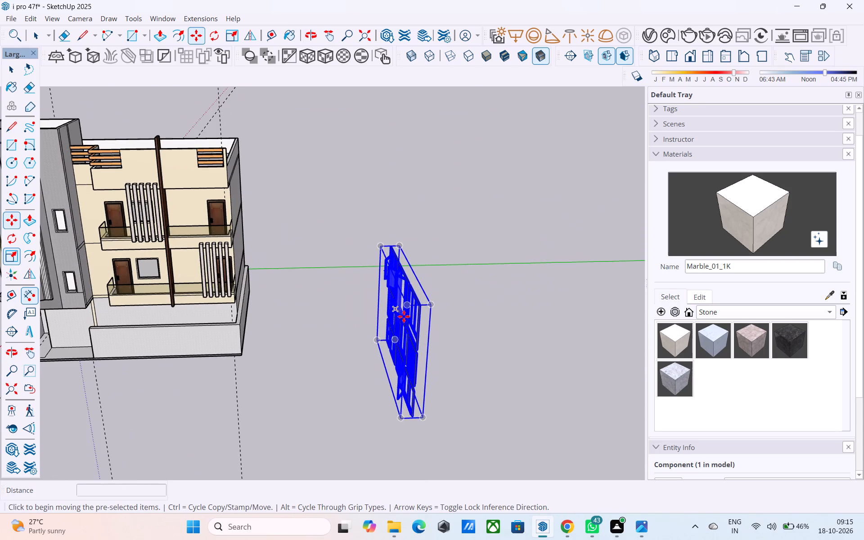
{"action": "key", "text": "space"}
{"action": "left_click", "coordinate": [407, 317]}
{"action": "scroll", "coordinate": [407, 317], "scroll_direction": "down", "scroll_amount": 5}
{"action": "right_click", "coordinate": [407, 318]}
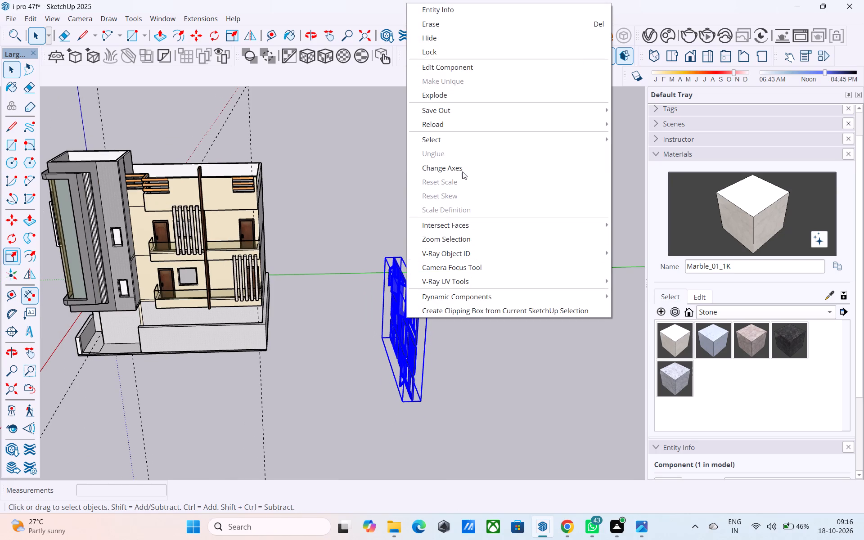
{"action": "left_click", "coordinate": [453, 98]}
{"action": "left_click", "coordinate": [456, 324]}
Explode the remaining nested window collection into individually selectable windows.
{"action": "scroll", "coordinate": [425, 332], "scroll_direction": "up", "scroll_amount": 4}
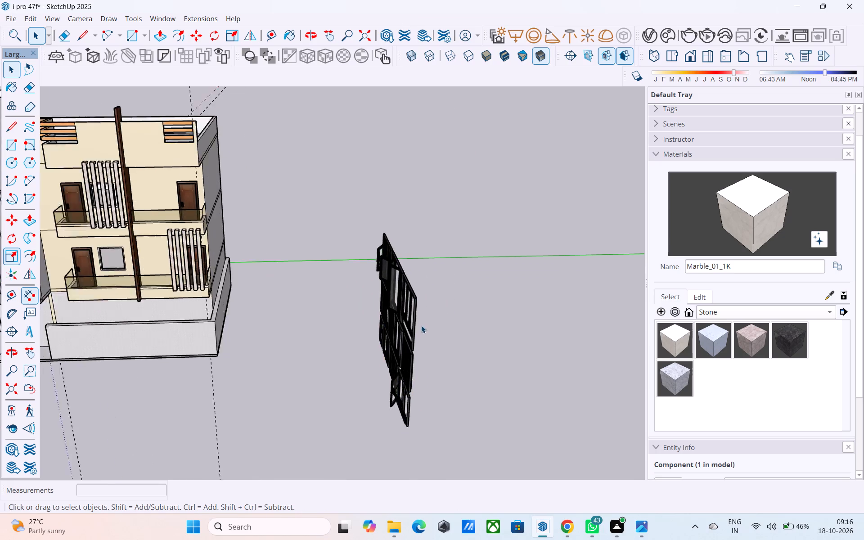
{"action": "middle_click_drag", "start_coordinate": [418, 324], "coordinate": [475, 305]}
{"action": "scroll", "coordinate": [471, 303], "scroll_direction": "up", "scroll_amount": 1}
{"action": "left_click", "coordinate": [452, 283]}
{"action": "left_click", "coordinate": [452, 283]}
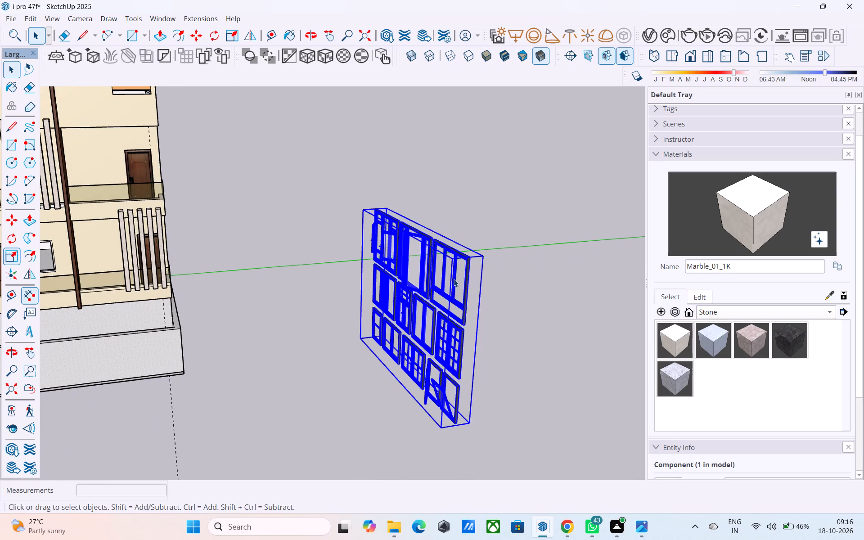
{"action": "right_click", "coordinate": [454, 279]}
{"action": "left_click", "coordinate": [485, 94]}
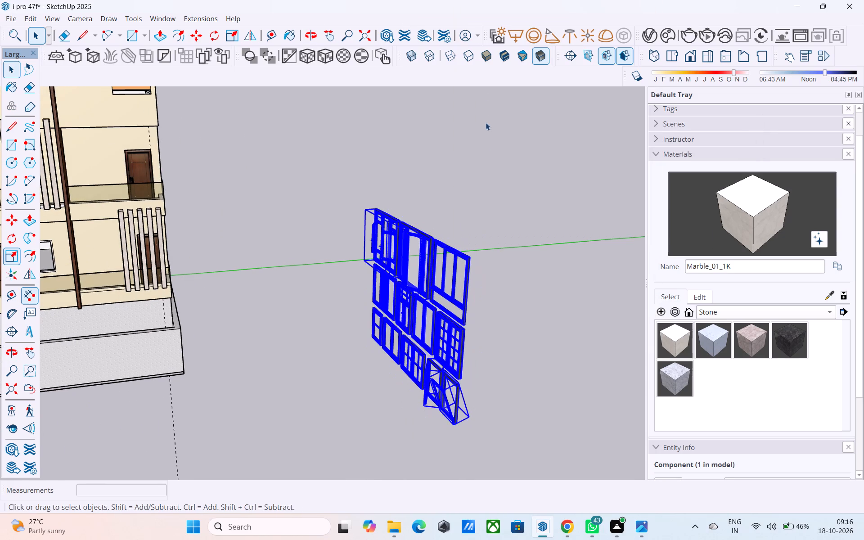
Move the large three-pane window with the lower panel out of the collection, toward the building.
{"action": "scroll", "coordinate": [442, 272], "scroll_direction": "up", "scroll_amount": 2}
{"action": "left_click", "coordinate": [442, 272]}
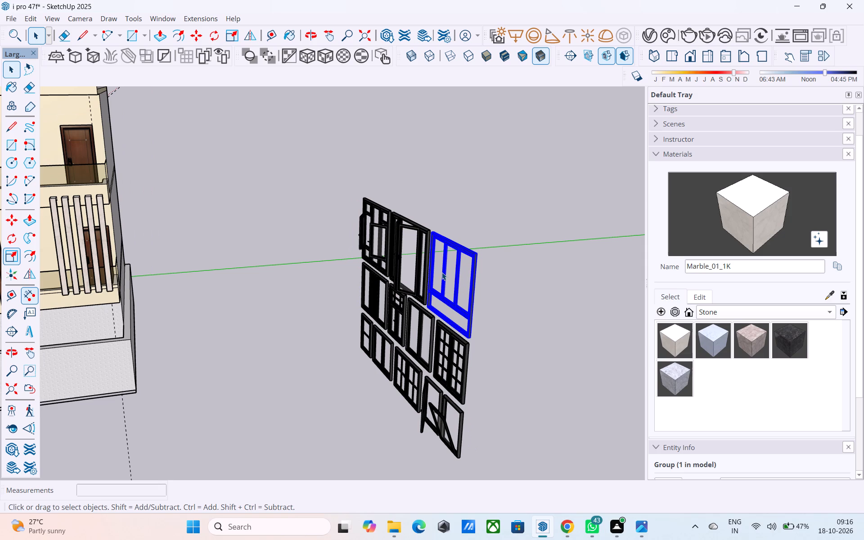
{"action": "key", "text": "m"}
{"action": "left_click", "coordinate": [442, 272]}
{"action": "left_click", "coordinate": [266, 321]}
Rotate the separated three-pane window 90° about the vertical axis so it is parallel to the side facade.
{"action": "middle_click_drag", "start_coordinate": [275, 379], "coordinate": [249, 394]}
{"action": "key", "text": "q"}
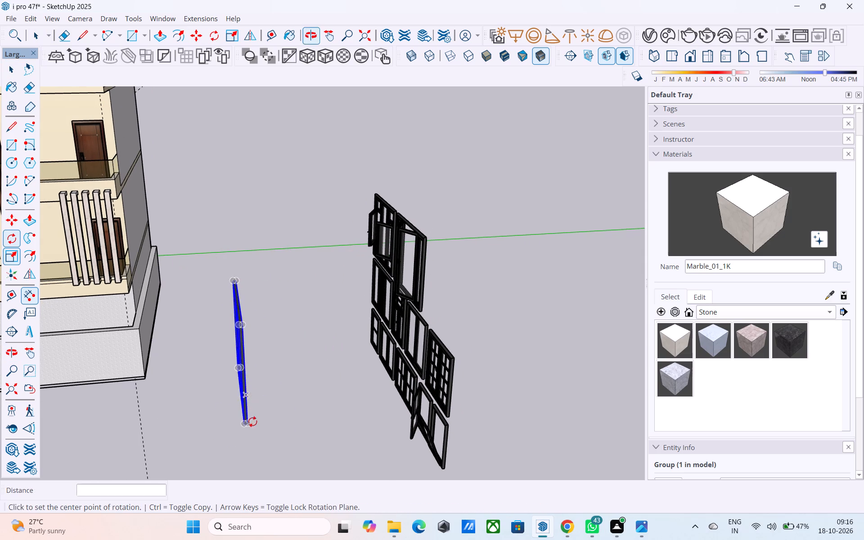
{"action": "left_click", "coordinate": [226, 448]}
{"action": "left_click", "coordinate": [295, 442]}
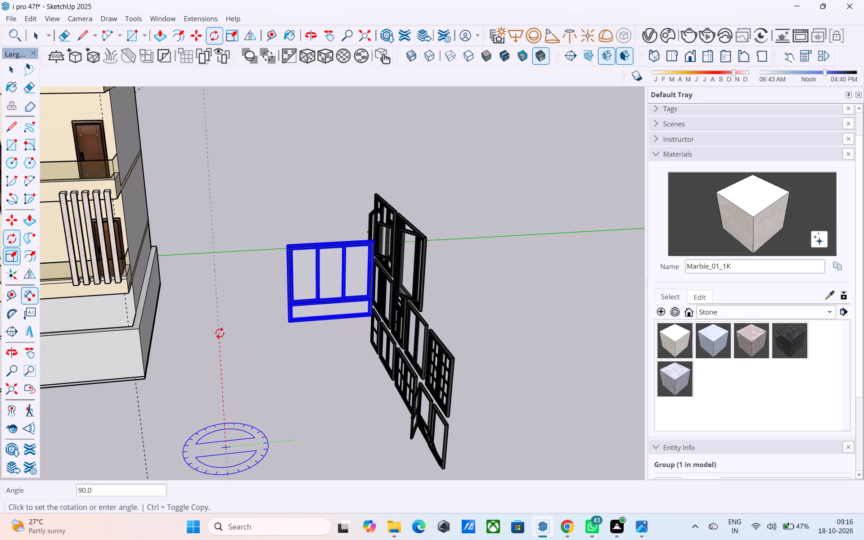
{"action": "left_click", "coordinate": [218, 333]}
Move the three-pane window by its bottom corner to the lower corner of the upper-balcony window opening beside the door.
{"action": "scroll", "coordinate": [279, 315], "scroll_direction": "up", "scroll_amount": 3}
{"action": "key", "text": "m"}
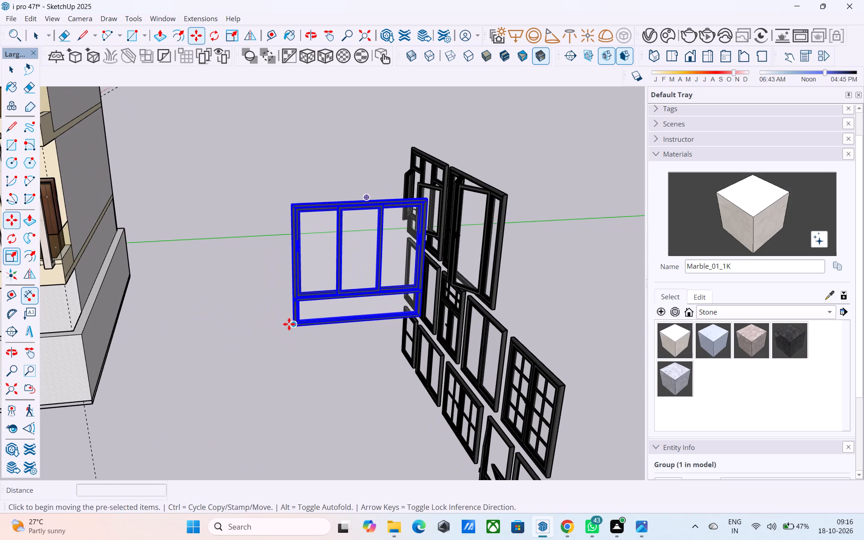
{"action": "left_click", "coordinate": [290, 324]}
{"action": "scroll", "coordinate": [292, 325], "scroll_direction": "down", "scroll_amount": 5}
{"action": "middle_click_drag", "start_coordinate": [164, 334], "coordinate": [527, 410]}
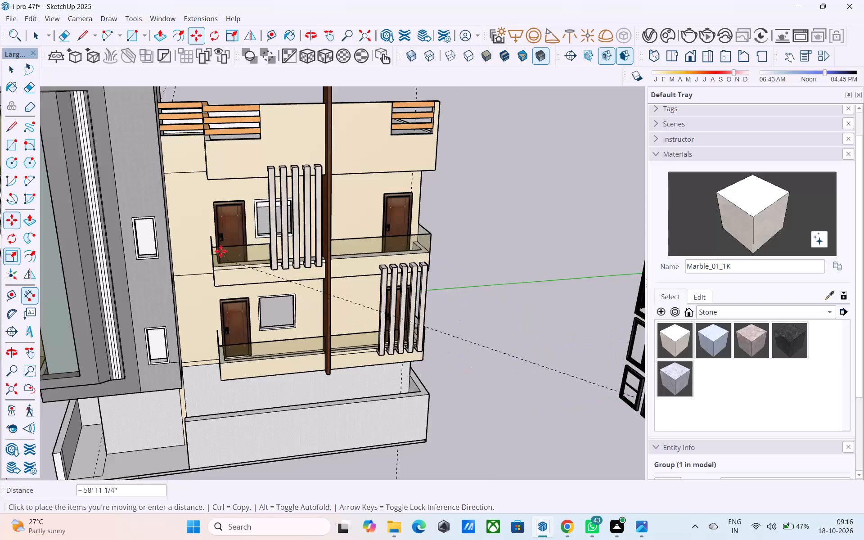
{"action": "scroll", "coordinate": [223, 252], "scroll_direction": "up", "scroll_amount": 4}
{"action": "middle_click_drag", "start_coordinate": [198, 230], "coordinate": [318, 276]}
{"action": "middle_click_drag", "start_coordinate": [320, 276], "coordinate": [288, 253]}
{"action": "scroll", "coordinate": [443, 309], "scroll_direction": "up", "scroll_amount": 12}
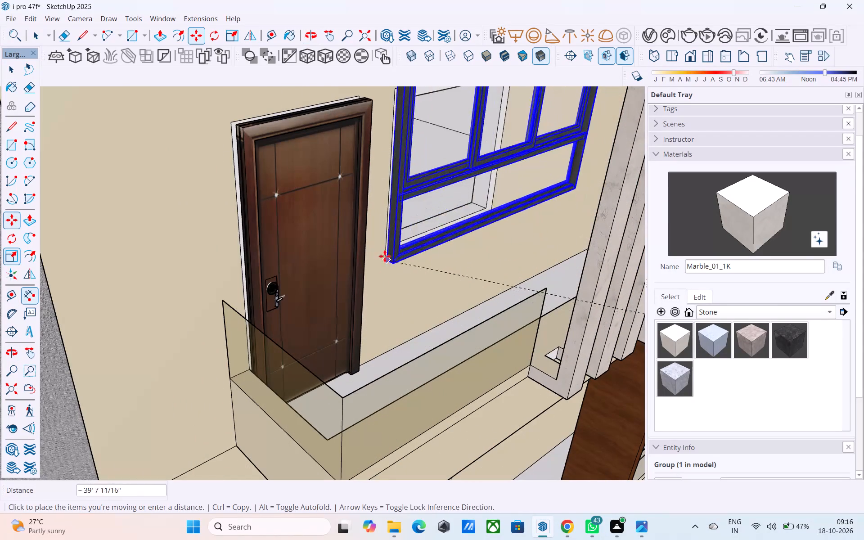
{"action": "left_click", "coordinate": [387, 253]}
Scale the three-pane window uniformly from its top corner by about 0.50 to match the opening's width.
{"action": "scroll", "coordinate": [387, 253], "scroll_direction": "down", "scroll_amount": 2}
{"action": "middle_click_drag", "start_coordinate": [387, 256], "coordinate": [261, 374]}
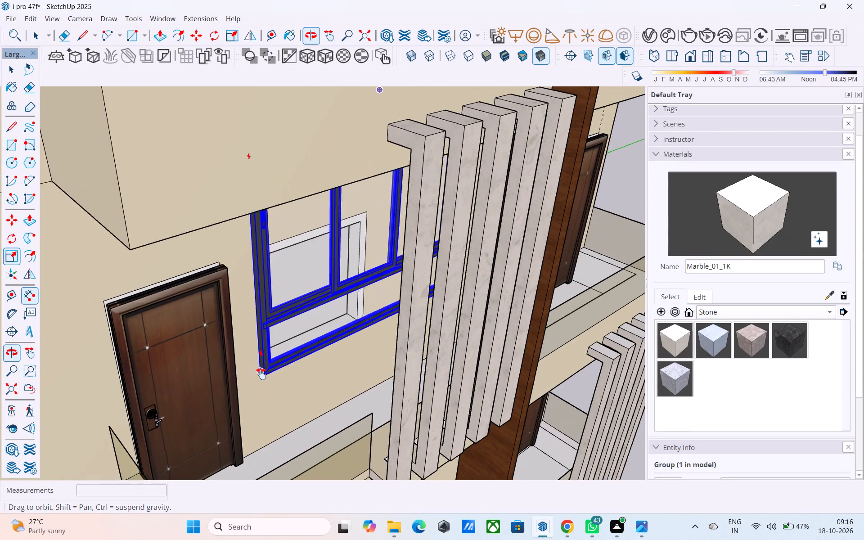
{"action": "middle_click_drag", "start_coordinate": [261, 374], "coordinate": [265, 357]}
{"action": "key", "text": "s"}
{"action": "middle_click_drag", "start_coordinate": [351, 295], "coordinate": [117, 269]}
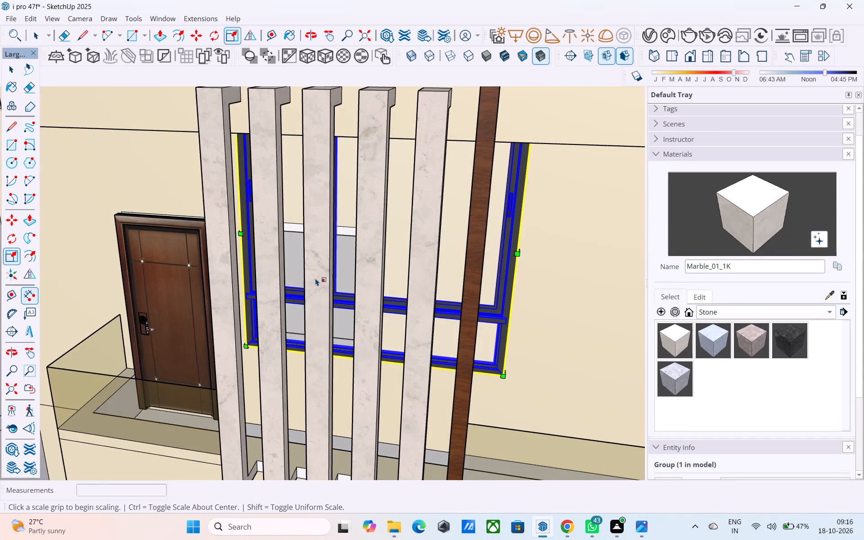
{"action": "middle_click_drag", "start_coordinate": [324, 285], "coordinate": [247, 202], "text": "shift"}
{"action": "middle_click_drag", "start_coordinate": [351, 201], "coordinate": [313, 270], "text": "shift"}
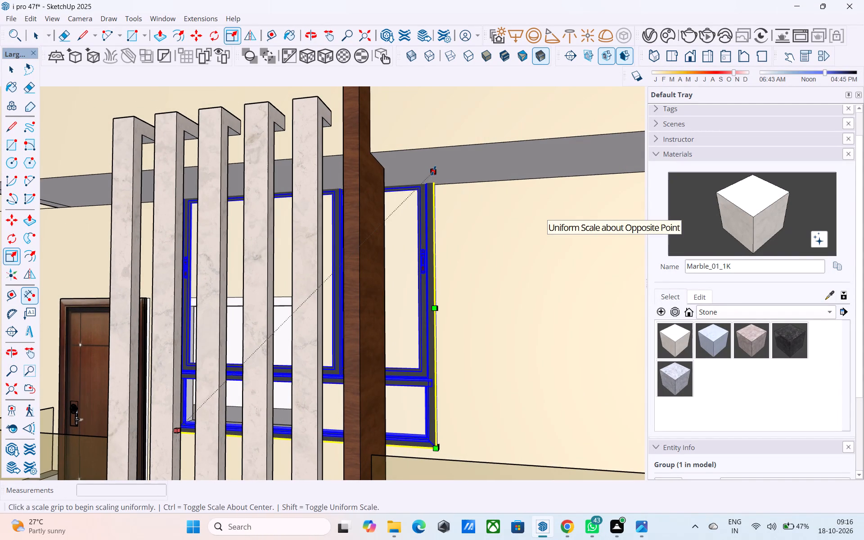
{"action": "left_click", "coordinate": [433, 171]}
{"action": "middle_click_drag", "start_coordinate": [279, 280], "coordinate": [316, 297], "text": "shift"}
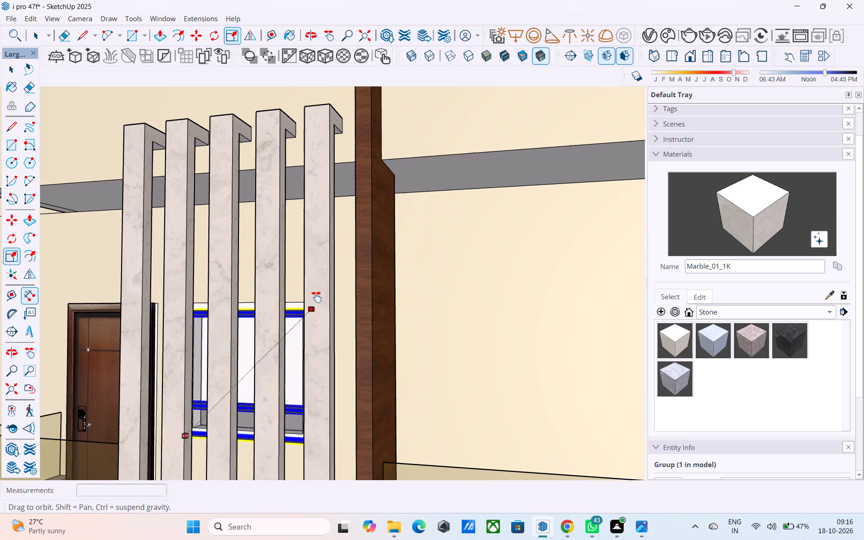
{"action": "middle_click_drag", "start_coordinate": [316, 297], "coordinate": [689, 336], "text": "shift"}
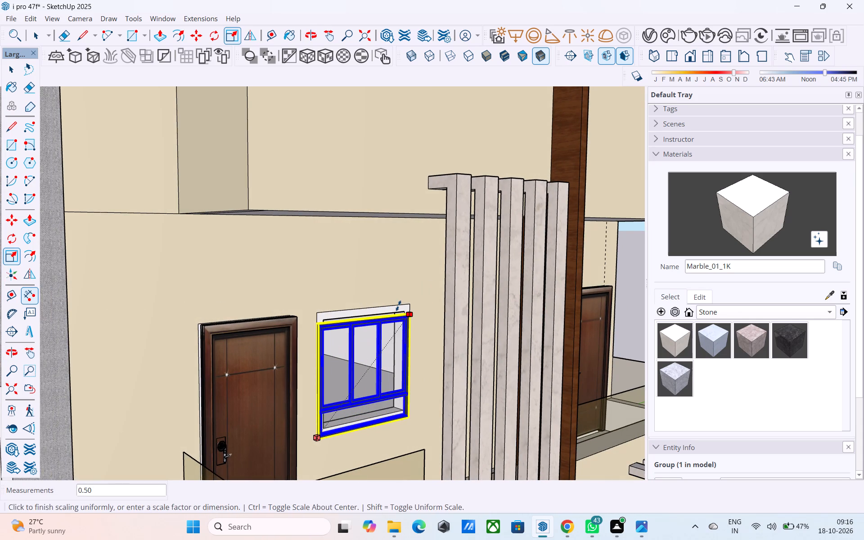
{"action": "left_click", "coordinate": [398, 306]}
Stretch the window's height by a factor of about 1.09 up to the top of the opening's frame.
{"action": "key", "text": "s"}
{"action": "middle_click_drag", "start_coordinate": [398, 306], "coordinate": [397, 330]}
{"action": "scroll", "coordinate": [397, 330], "scroll_direction": "up", "scroll_amount": 6}
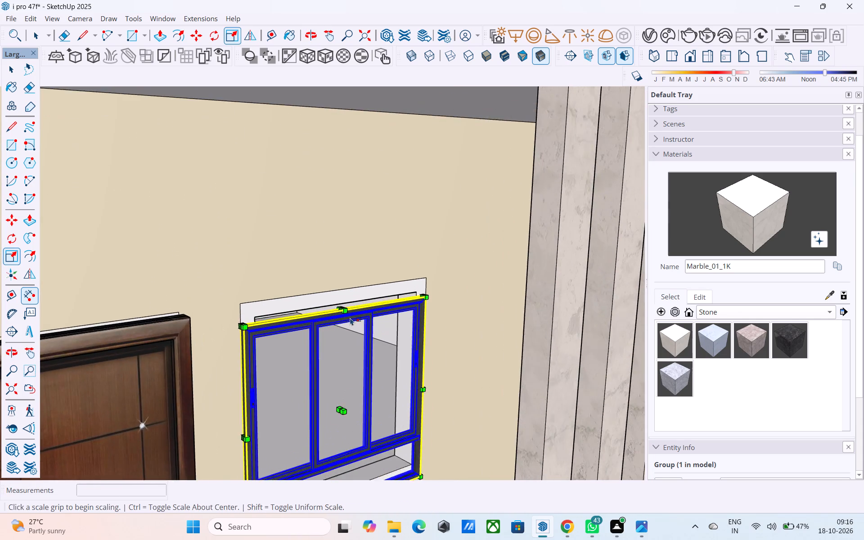
{"action": "scroll", "coordinate": [349, 317], "scroll_direction": "up", "scroll_amount": 7}
{"action": "scroll", "coordinate": [361, 310], "scroll_direction": "down", "scroll_amount": 4}
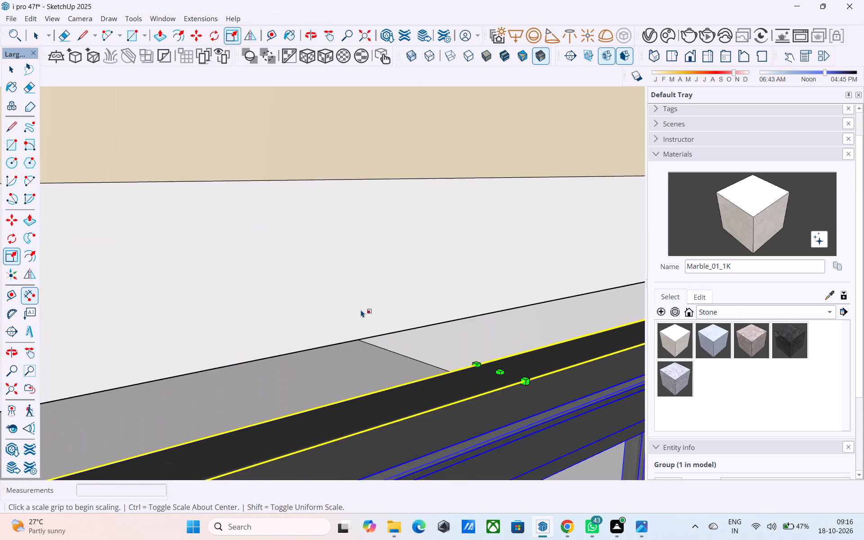
{"action": "scroll", "coordinate": [363, 311], "scroll_direction": "down", "scroll_amount": 3}
{"action": "left_click", "coordinate": [468, 362]}
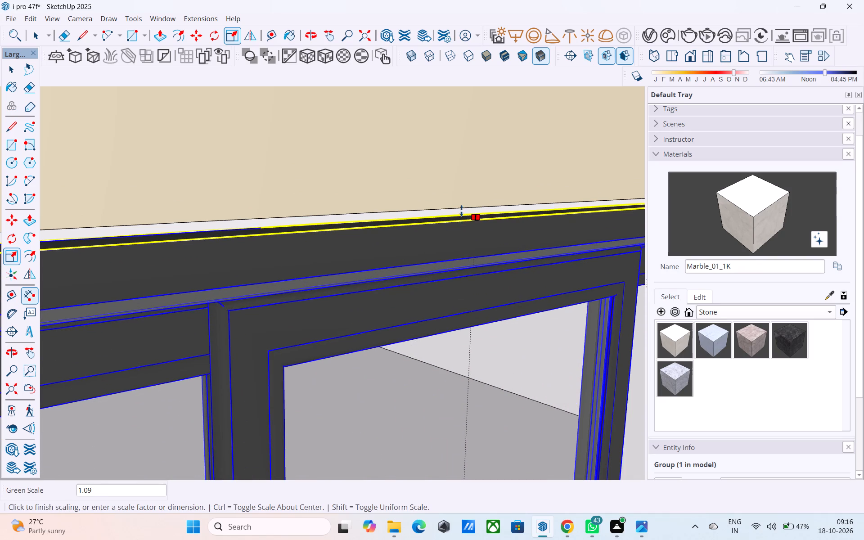
{"action": "left_click", "coordinate": [462, 211]}
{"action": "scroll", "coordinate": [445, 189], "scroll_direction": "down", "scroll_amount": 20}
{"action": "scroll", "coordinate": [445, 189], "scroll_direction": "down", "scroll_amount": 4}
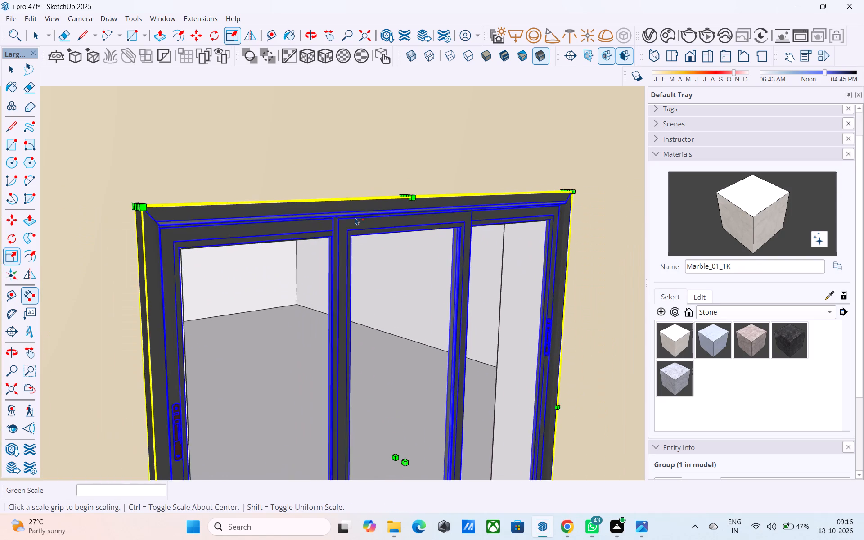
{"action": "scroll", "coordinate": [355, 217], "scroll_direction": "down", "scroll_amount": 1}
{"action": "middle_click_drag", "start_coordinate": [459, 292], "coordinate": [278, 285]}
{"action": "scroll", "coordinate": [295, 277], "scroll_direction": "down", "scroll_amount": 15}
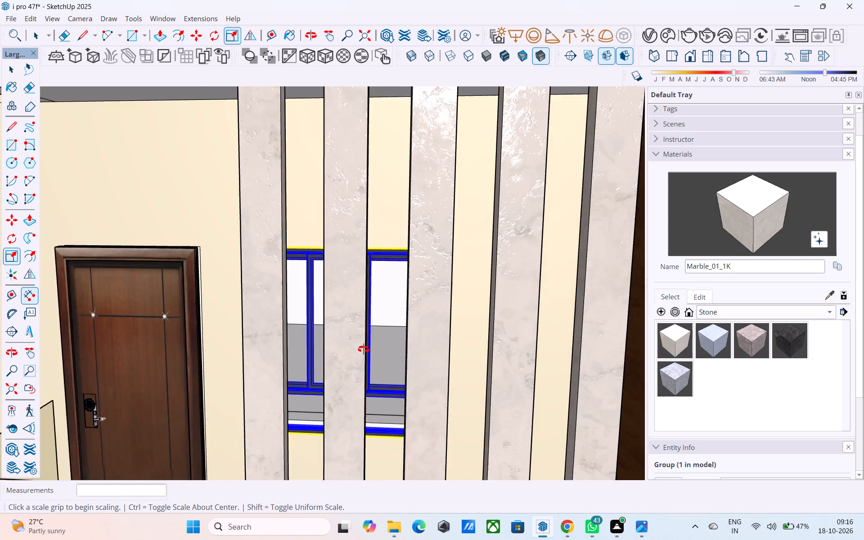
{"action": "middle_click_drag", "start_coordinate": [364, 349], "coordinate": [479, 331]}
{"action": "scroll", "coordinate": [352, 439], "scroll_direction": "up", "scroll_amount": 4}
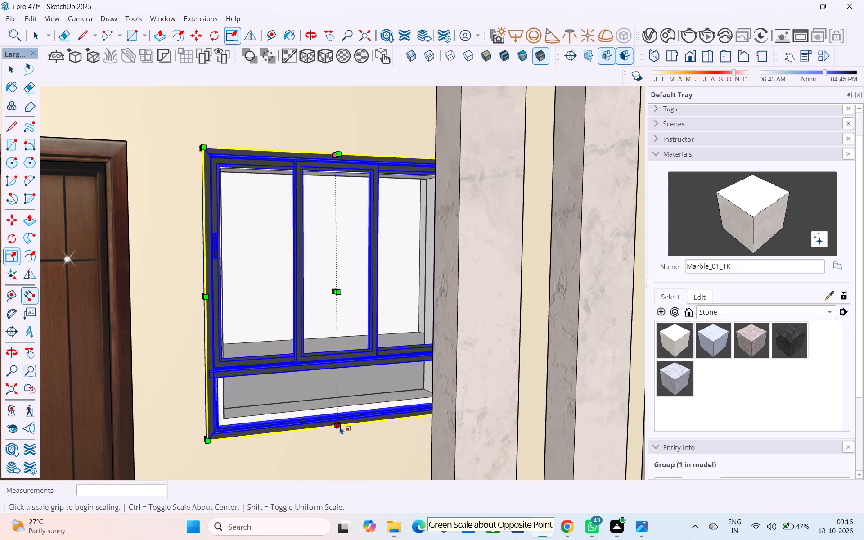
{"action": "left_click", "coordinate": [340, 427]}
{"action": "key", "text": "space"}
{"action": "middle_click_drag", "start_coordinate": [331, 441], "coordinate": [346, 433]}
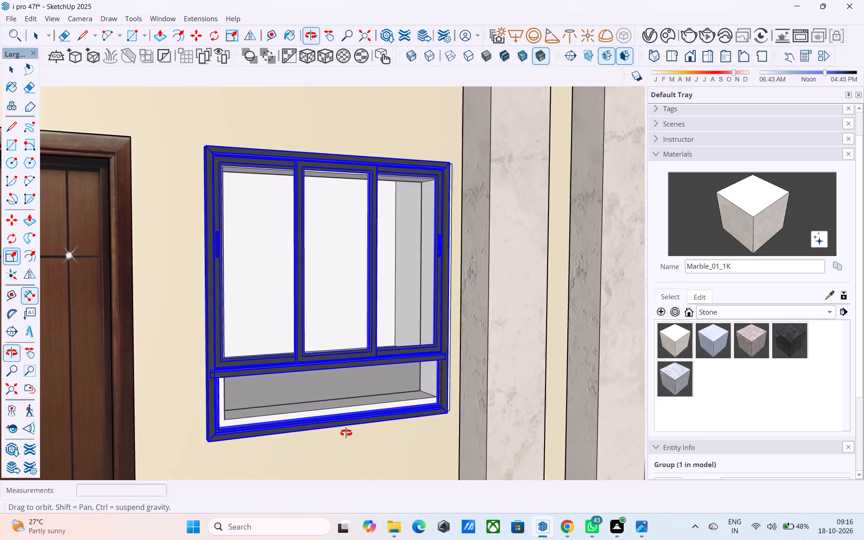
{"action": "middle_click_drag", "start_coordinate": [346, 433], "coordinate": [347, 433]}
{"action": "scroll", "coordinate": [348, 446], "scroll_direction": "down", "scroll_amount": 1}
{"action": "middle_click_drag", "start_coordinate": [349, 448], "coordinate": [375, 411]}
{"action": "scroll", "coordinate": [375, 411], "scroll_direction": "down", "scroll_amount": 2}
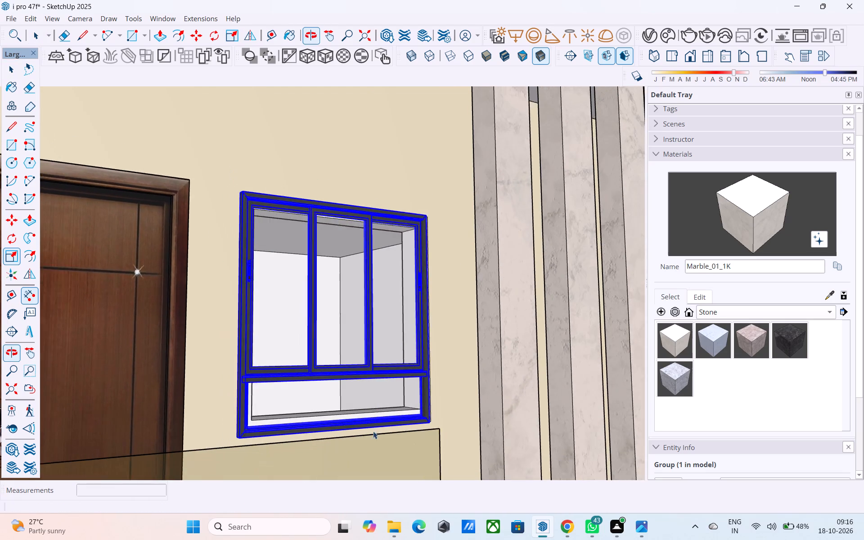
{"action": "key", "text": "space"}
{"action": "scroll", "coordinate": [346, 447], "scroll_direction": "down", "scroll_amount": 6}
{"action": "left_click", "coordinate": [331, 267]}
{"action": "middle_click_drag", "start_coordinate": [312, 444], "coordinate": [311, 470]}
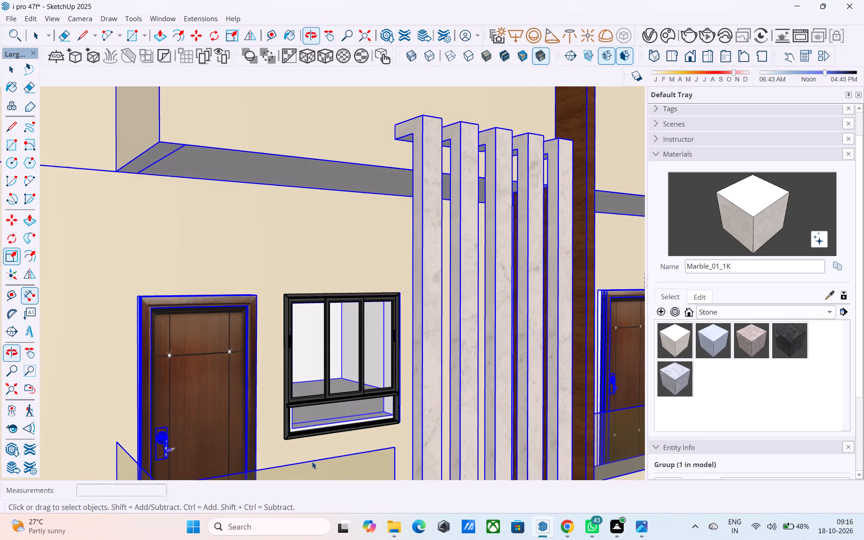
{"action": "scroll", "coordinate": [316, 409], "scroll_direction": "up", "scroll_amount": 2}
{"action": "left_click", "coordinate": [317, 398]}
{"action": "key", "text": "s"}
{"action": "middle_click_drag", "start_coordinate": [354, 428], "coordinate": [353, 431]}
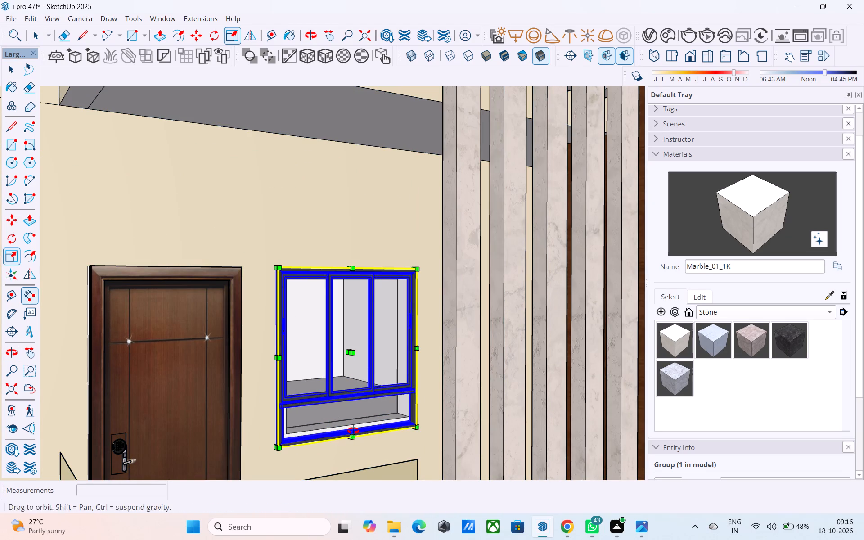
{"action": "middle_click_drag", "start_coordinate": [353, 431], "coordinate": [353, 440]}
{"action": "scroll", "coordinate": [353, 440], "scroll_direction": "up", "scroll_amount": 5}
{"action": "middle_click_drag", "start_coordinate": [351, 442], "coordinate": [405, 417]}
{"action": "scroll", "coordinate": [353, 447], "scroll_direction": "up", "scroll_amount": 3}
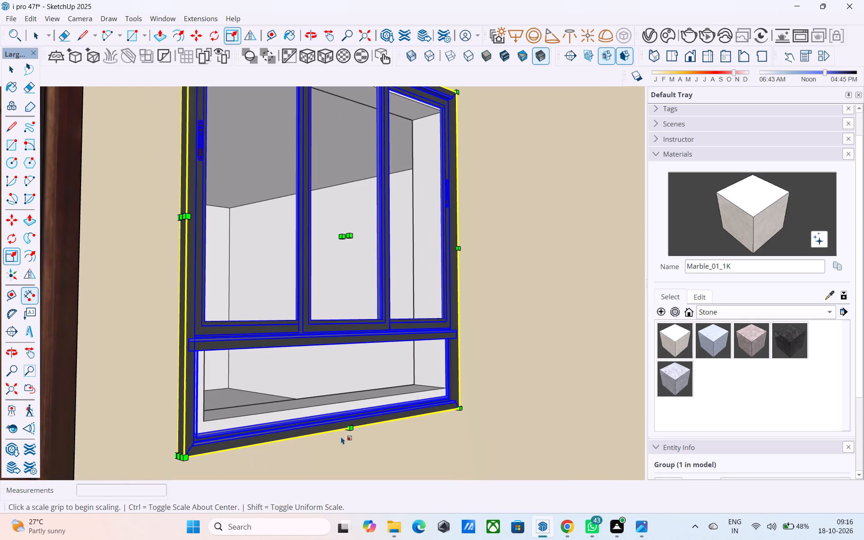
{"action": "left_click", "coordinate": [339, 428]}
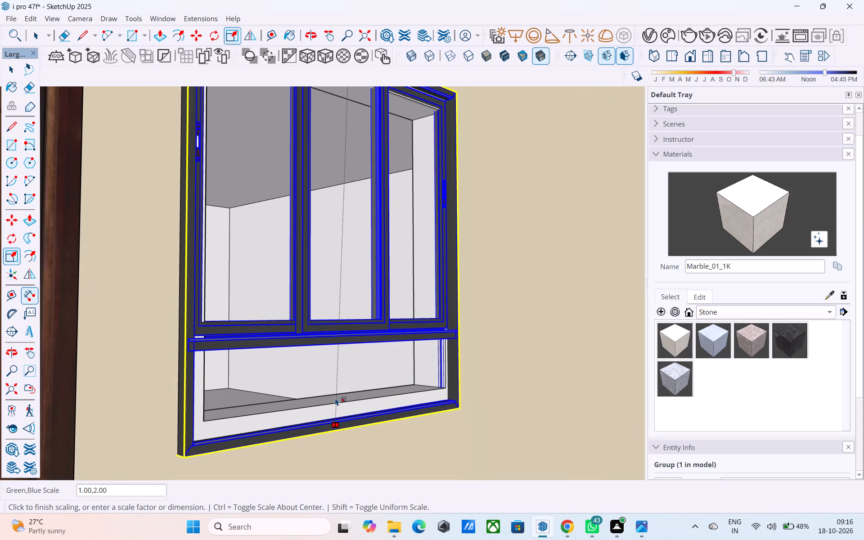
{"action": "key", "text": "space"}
Copy the three-pane window by its top corner to the top corner of the lower-balcony window opening beside the door.
{"action": "middle_click_drag", "start_coordinate": [333, 445], "coordinate": [336, 474]}
{"action": "scroll", "coordinate": [334, 461], "scroll_direction": "down", "scroll_amount": 1}
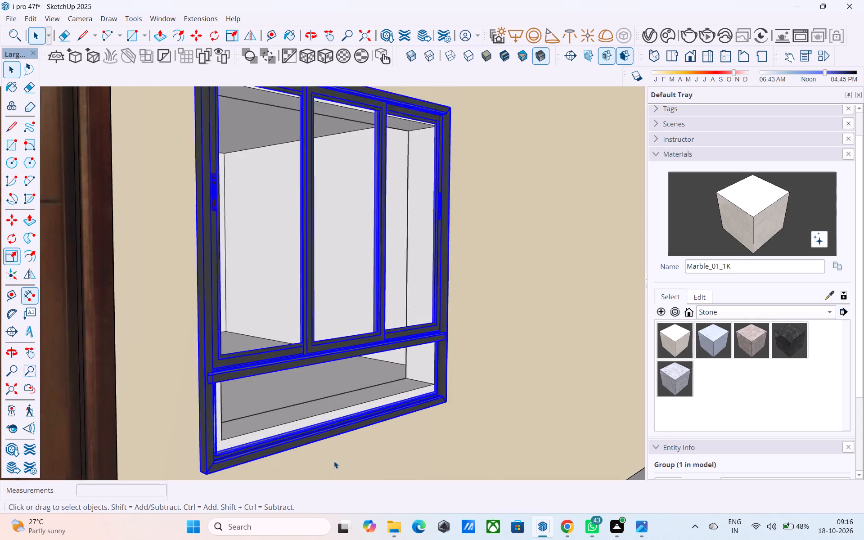
{"action": "scroll", "coordinate": [334, 461], "scroll_direction": "down", "scroll_amount": 11}
{"action": "middle_click_drag", "start_coordinate": [330, 445], "coordinate": [307, 463]}
{"action": "key", "text": "m"}
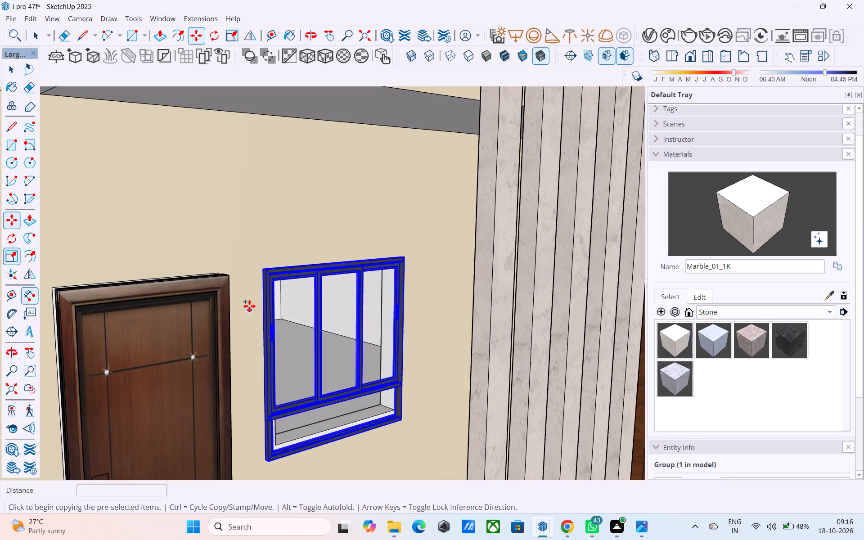
{"action": "left_click", "coordinate": [261, 273]}
{"action": "scroll", "coordinate": [259, 281], "scroll_direction": "down", "scroll_amount": 18}
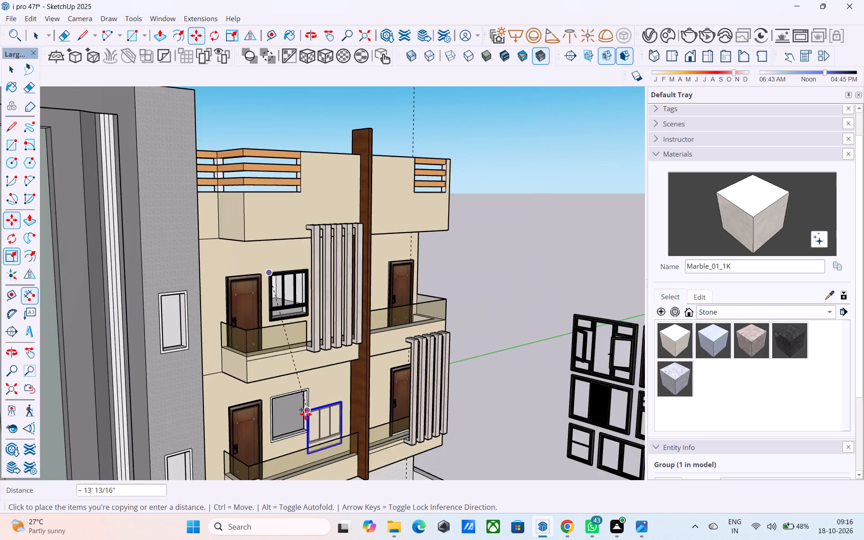
{"action": "scroll", "coordinate": [306, 415], "scroll_direction": "up", "scroll_amount": 8}
{"action": "left_click", "coordinate": [277, 375]}
{"action": "scroll", "coordinate": [278, 375], "scroll_direction": "down", "scroll_amount": 2}
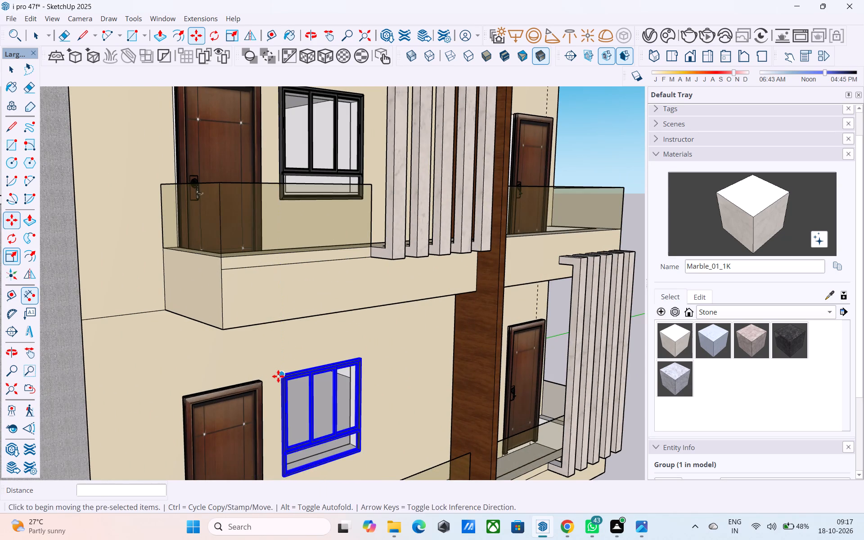
{"action": "scroll", "coordinate": [278, 376], "scroll_direction": "down", "scroll_amount": 8}
{"action": "key", "text": "space"}
{"action": "scroll", "coordinate": [283, 389], "scroll_direction": "down", "scroll_amount": 5}
{"action": "left_click", "coordinate": [510, 285]}
Save the model and purge its unused items.
{"action": "middle_click_drag", "start_coordinate": [428, 345], "coordinate": [402, 351]}
{"action": "key", "text": "ctrl+s"}
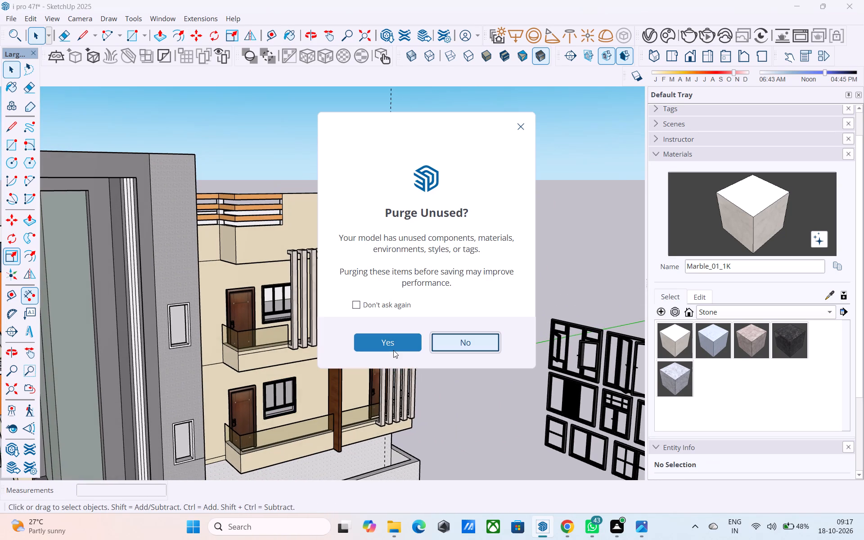
{"action": "left_click", "coordinate": [390, 343]}
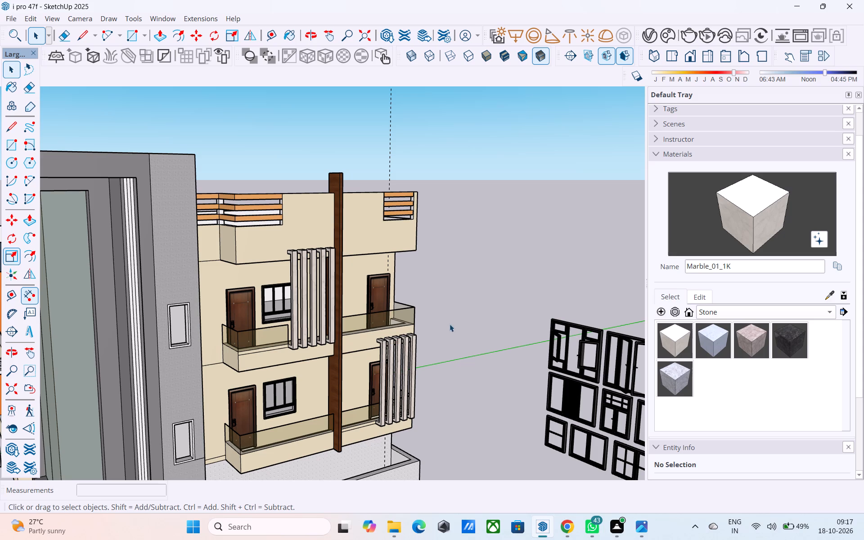
Examine the whole building from the front, the sides and below.
{"action": "scroll", "coordinate": [416, 321], "scroll_direction": "down", "scroll_amount": 6}
{"action": "middle_click_drag", "start_coordinate": [386, 357], "coordinate": [635, 292]}
{"action": "middle_click_drag", "start_coordinate": [393, 315], "coordinate": [552, 343]}
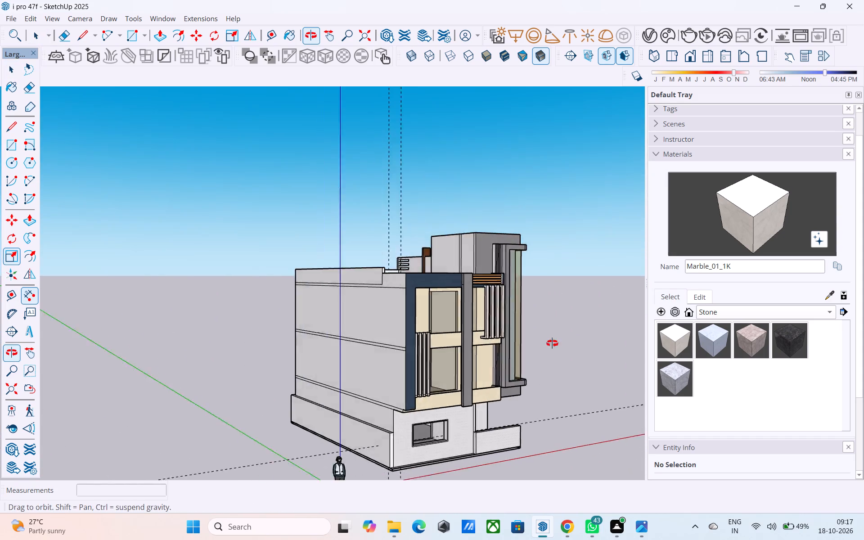
{"action": "middle_click_drag", "start_coordinate": [552, 343], "coordinate": [176, 385]}
{"action": "middle_click_drag", "start_coordinate": [366, 327], "coordinate": [120, 259]}
{"action": "scroll", "coordinate": [448, 262], "scroll_direction": "down", "scroll_amount": 4}
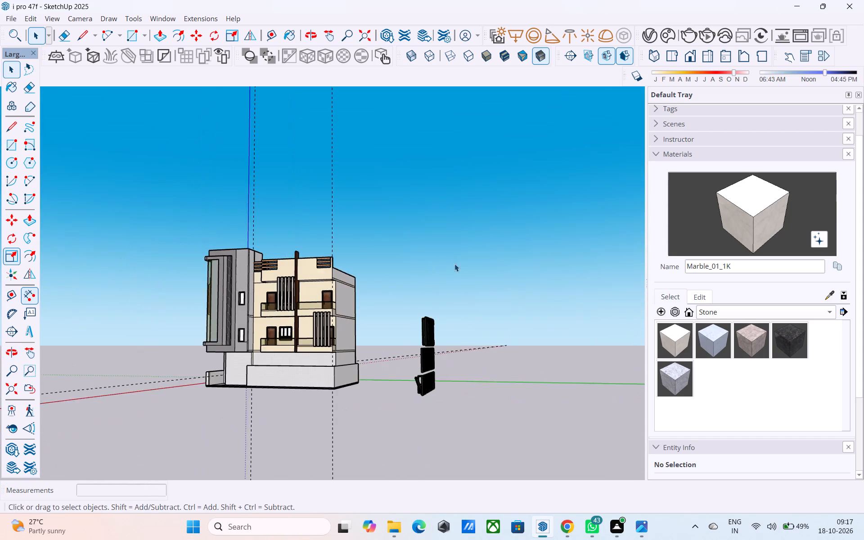
{"action": "scroll", "coordinate": [206, 282], "scroll_direction": "up", "scroll_amount": 7}
{"action": "middle_click_drag", "start_coordinate": [333, 308], "coordinate": [539, 304]}
{"action": "scroll", "coordinate": [337, 339], "scroll_direction": "up", "scroll_amount": 6}
{"action": "scroll", "coordinate": [329, 332], "scroll_direction": "down", "scroll_amount": 2}
{"action": "middle_click_drag", "start_coordinate": [329, 332], "coordinate": [150, 367]}
{"action": "scroll", "coordinate": [148, 367], "scroll_direction": "down", "scroll_amount": 2}
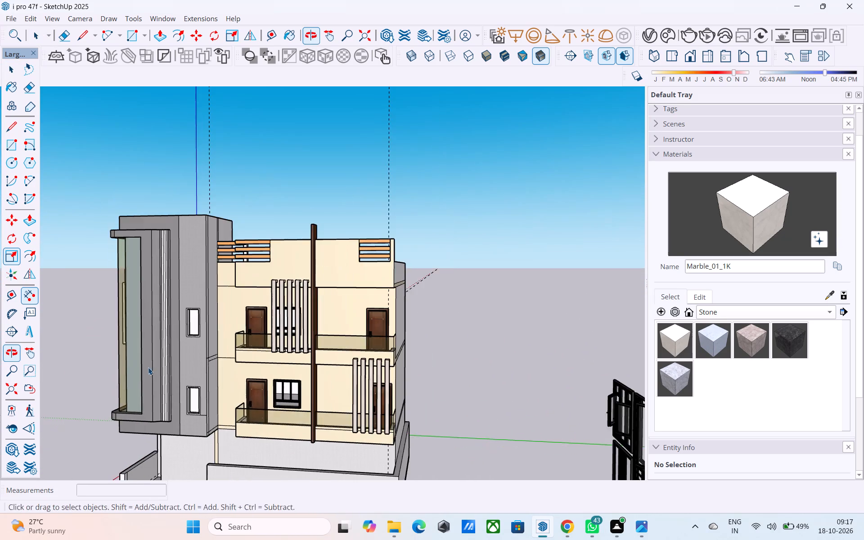
{"action": "middle_click_drag", "start_coordinate": [148, 367], "coordinate": [609, 345]}
{"action": "scroll", "coordinate": [473, 360], "scroll_direction": "down", "scroll_amount": 1}
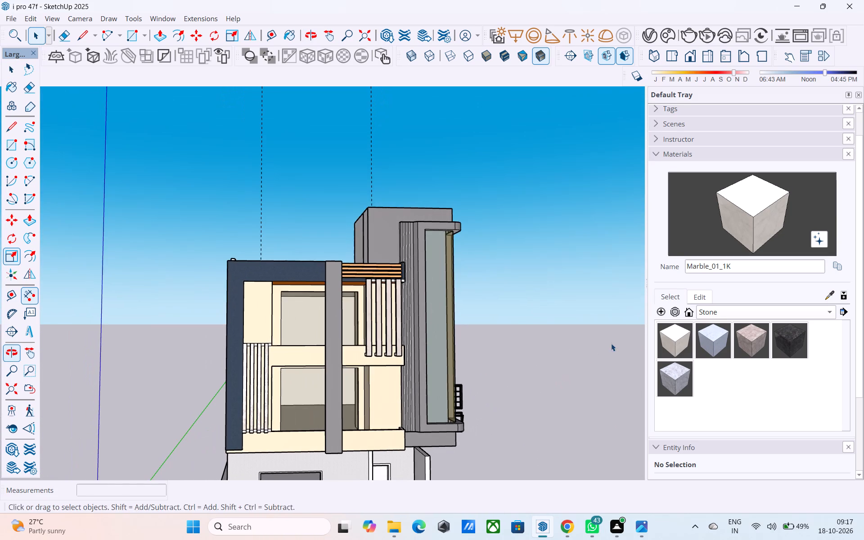
{"action": "middle_click_drag", "start_coordinate": [535, 361], "coordinate": [545, 349]}
{"action": "middle_click_drag", "start_coordinate": [538, 321], "coordinate": [450, 175]}
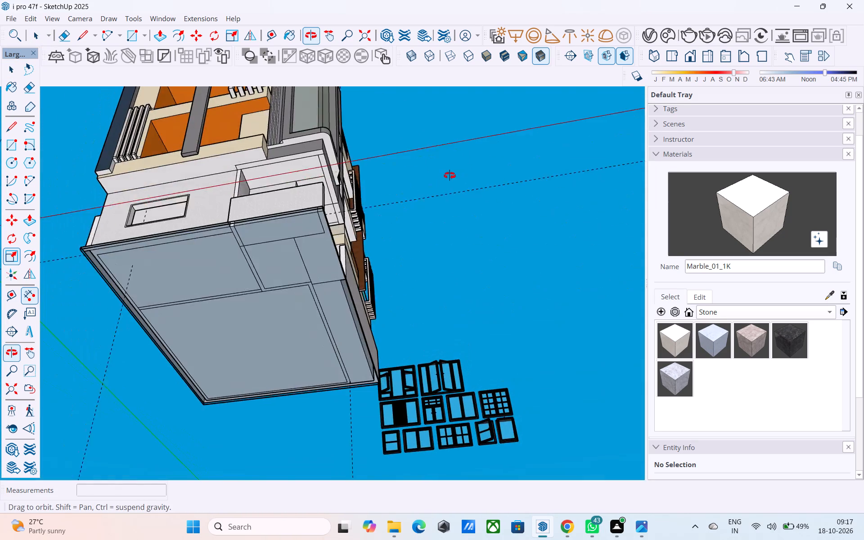
{"action": "middle_click_drag", "start_coordinate": [450, 175], "coordinate": [473, 266]}
{"action": "scroll", "coordinate": [473, 266], "scroll_direction": "up", "scroll_amount": 1}
{"action": "scroll", "coordinate": [473, 266], "scroll_direction": "down", "scroll_amount": 6}
{"action": "left_click", "coordinate": [452, 272]}
Draw a rectangle about 30' by 40' corner to corner across the underside of the building's base slab.
{"action": "middle_click_drag", "start_coordinate": [445, 293], "coordinate": [400, 260]}
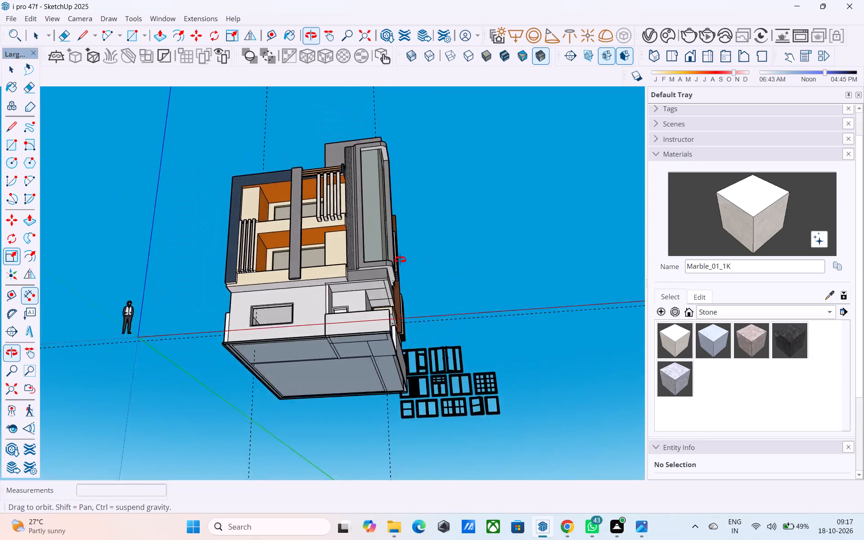
{"action": "middle_click_drag", "start_coordinate": [400, 260], "coordinate": [186, 131]}
{"action": "key", "text": "r"}
{"action": "middle_click_drag", "start_coordinate": [180, 182], "coordinate": [126, 231]}
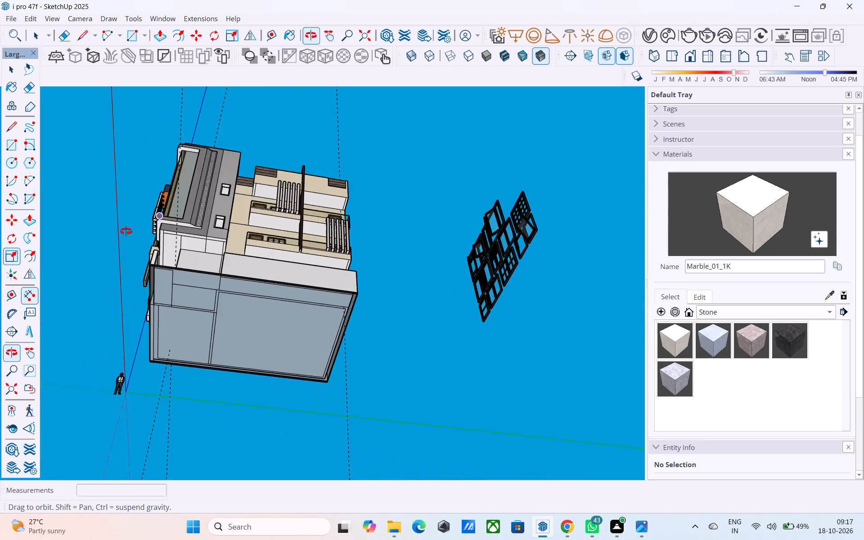
{"action": "middle_click_drag", "start_coordinate": [126, 231], "coordinate": [54, 267]}
{"action": "scroll", "coordinate": [179, 356], "scroll_direction": "up", "scroll_amount": 3}
{"action": "middle_click_drag", "start_coordinate": [184, 308], "coordinate": [157, 313]}
{"action": "scroll", "coordinate": [167, 329], "scroll_direction": "up", "scroll_amount": 4}
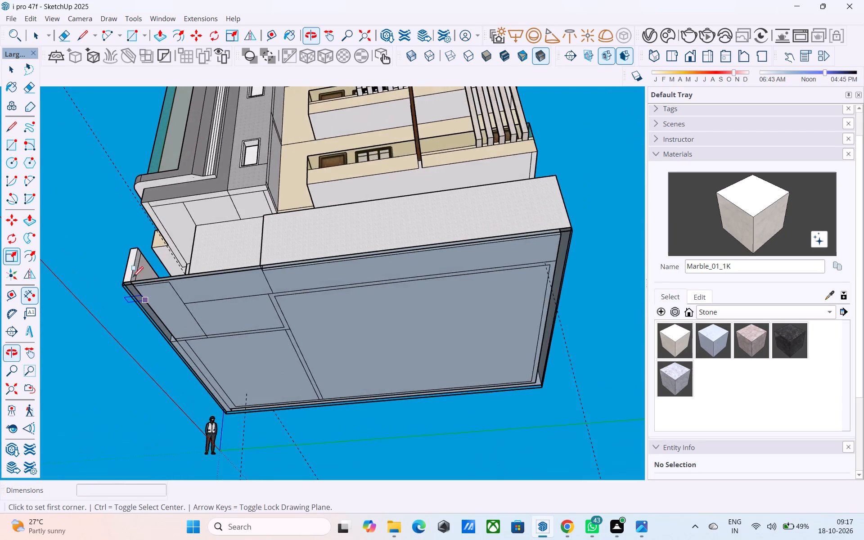
{"action": "scroll", "coordinate": [133, 278], "scroll_direction": "up", "scroll_amount": 17}
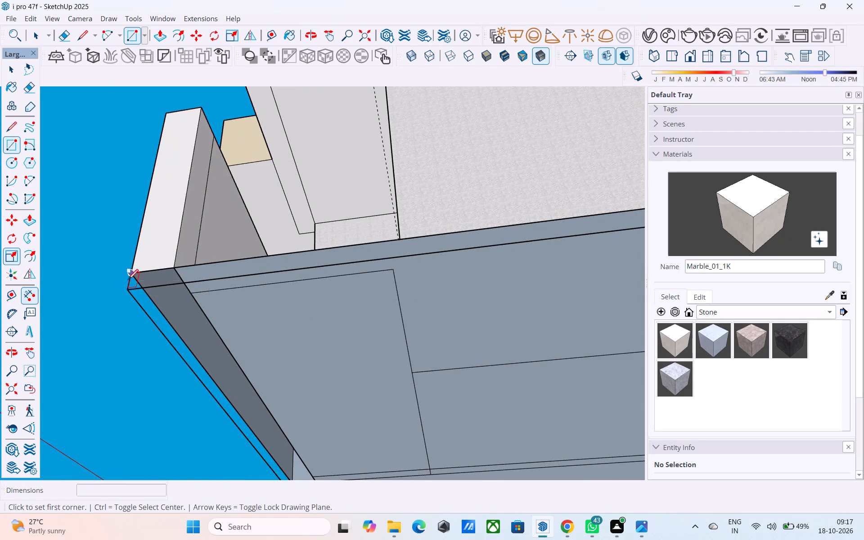
{"action": "left_click", "coordinate": [129, 289]}
{"action": "scroll", "coordinate": [129, 289], "scroll_direction": "down", "scroll_amount": 20}
{"action": "scroll", "coordinate": [129, 289], "scroll_direction": "down", "scroll_amount": 1}
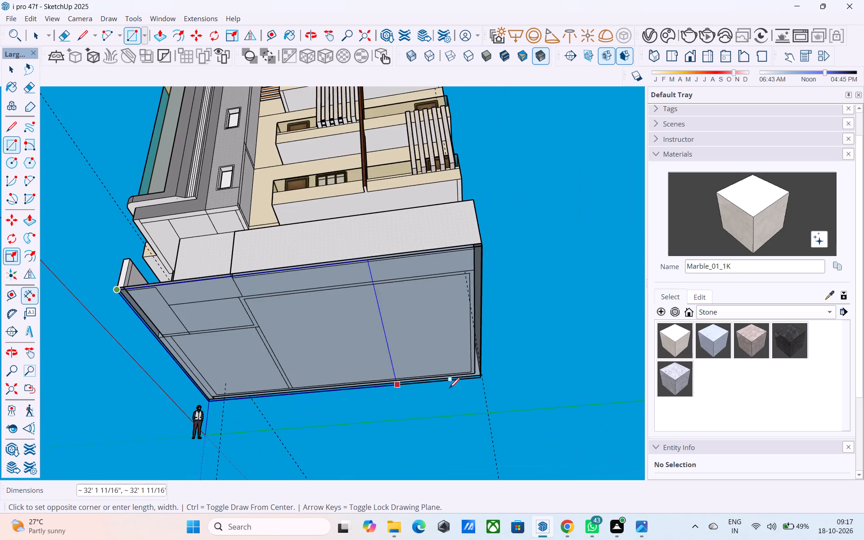
{"action": "middle_click_drag", "start_coordinate": [452, 389], "coordinate": [310, 416]}
{"action": "scroll", "coordinate": [516, 353], "scroll_direction": "up", "scroll_amount": 10}
{"action": "middle_click_drag", "start_coordinate": [508, 324], "coordinate": [504, 336]}
{"action": "scroll", "coordinate": [504, 336], "scroll_direction": "up", "scroll_amount": 3}
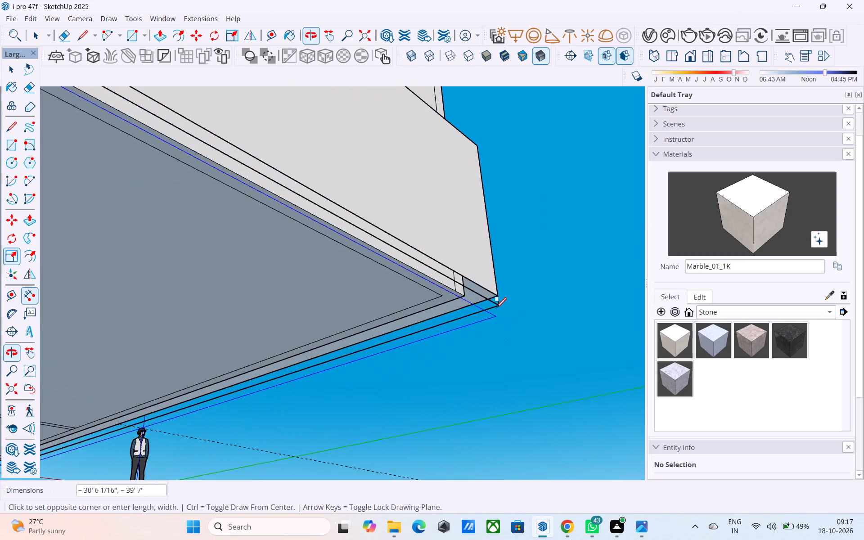
{"action": "left_click", "coordinate": [498, 302]}
Draw a 4" by 30' rectangle over the base slab's edge along the rear of the building.
{"action": "scroll", "coordinate": [499, 302], "scroll_direction": "down", "scroll_amount": 6}
{"action": "middle_click_drag", "start_coordinate": [474, 306], "coordinate": [458, 359]}
{"action": "scroll", "coordinate": [484, 379], "scroll_direction": "down", "scroll_amount": 4}
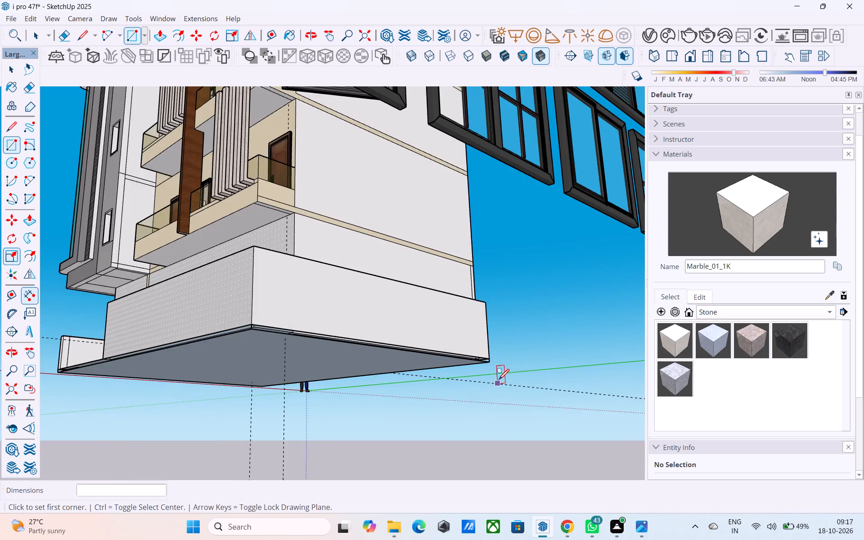
{"action": "scroll", "coordinate": [499, 381], "scroll_direction": "down", "scroll_amount": 3}
{"action": "middle_click_drag", "start_coordinate": [480, 374], "coordinate": [478, 413]}
{"action": "scroll", "coordinate": [266, 311], "scroll_direction": "up", "scroll_amount": 11}
{"action": "left_click", "coordinate": [288, 347]}
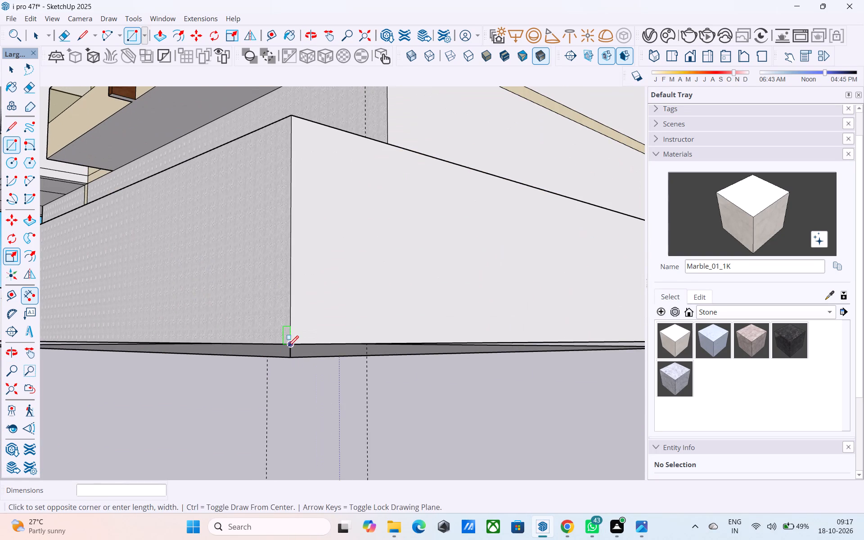
{"action": "scroll", "coordinate": [288, 347], "scroll_direction": "down", "scroll_amount": 1}
{"action": "middle_click_drag", "start_coordinate": [291, 353], "coordinate": [439, 376]}
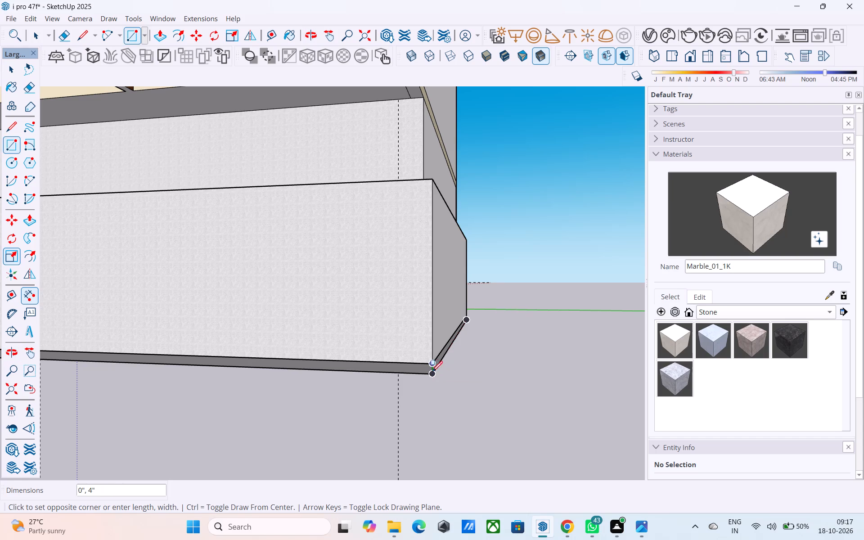
{"action": "middle_click_drag", "start_coordinate": [419, 371], "coordinate": [81, 369]}
{"action": "scroll", "coordinate": [200, 351], "scroll_direction": "down", "scroll_amount": 5}
{"action": "middle_click_drag", "start_coordinate": [453, 378], "coordinate": [0, 251]}
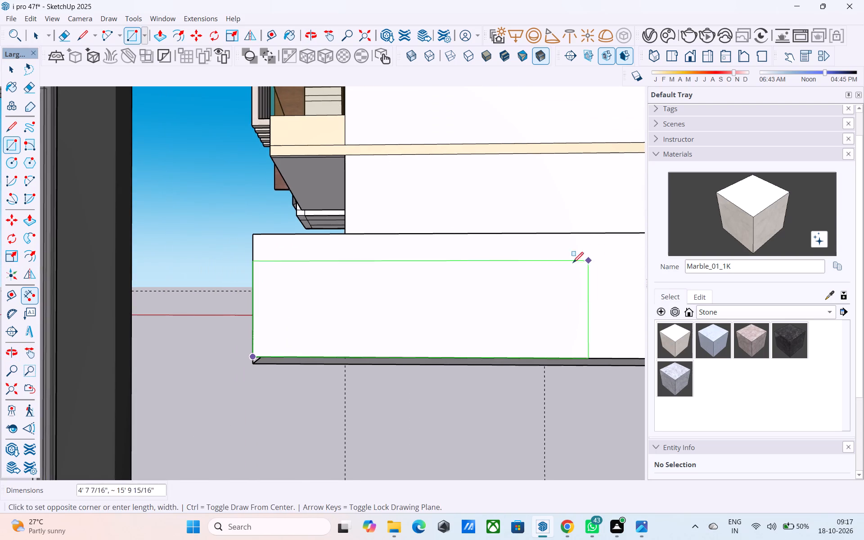
{"action": "middle_click_drag", "start_coordinate": [437, 263], "coordinate": [341, 247]}
{"action": "scroll", "coordinate": [297, 243], "scroll_direction": "down", "scroll_amount": 4}
{"action": "middle_click_drag", "start_coordinate": [527, 299], "coordinate": [184, 315]}
{"action": "scroll", "coordinate": [298, 344], "scroll_direction": "up", "scroll_amount": 8}
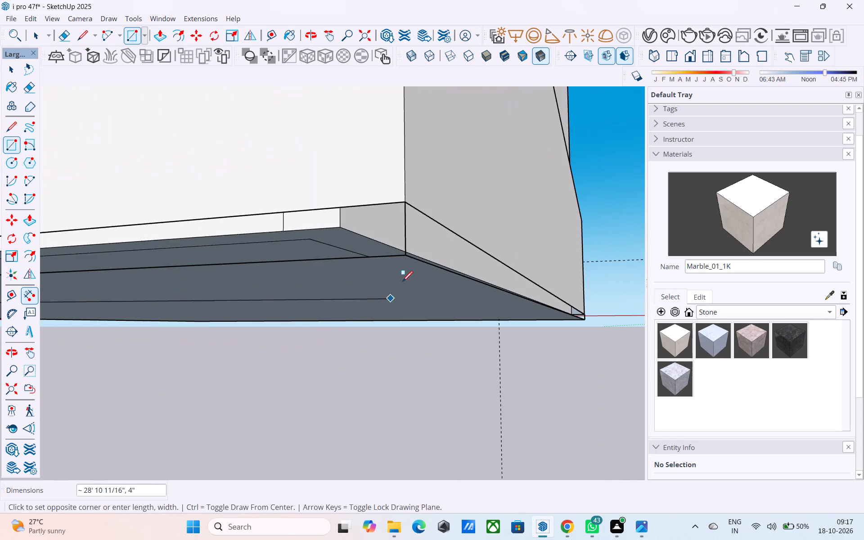
{"action": "middle_click_drag", "start_coordinate": [379, 270], "coordinate": [380, 347]}
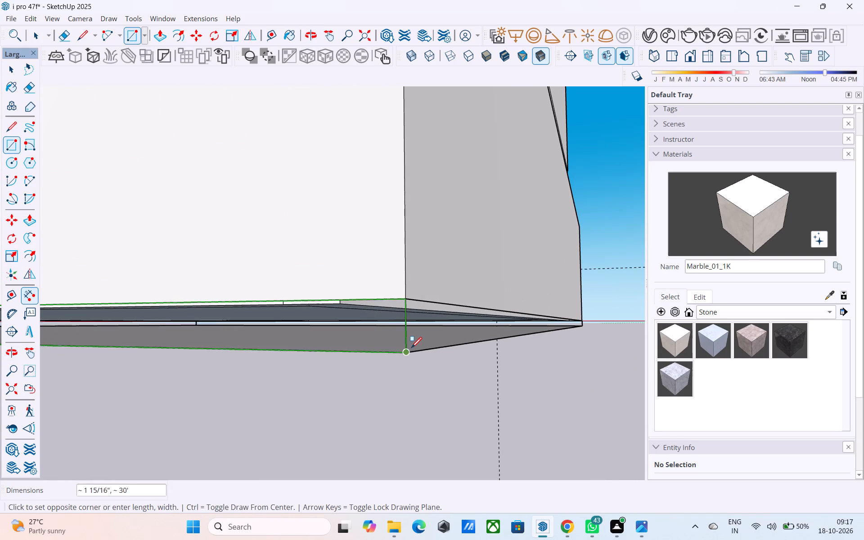
{"action": "left_click", "coordinate": [411, 349]}
Draw a 4" by 40' rectangle over the base slab's edge along the plain long side opposite the balconies.
{"action": "middle_click_drag", "start_coordinate": [416, 346], "coordinate": [227, 375]}
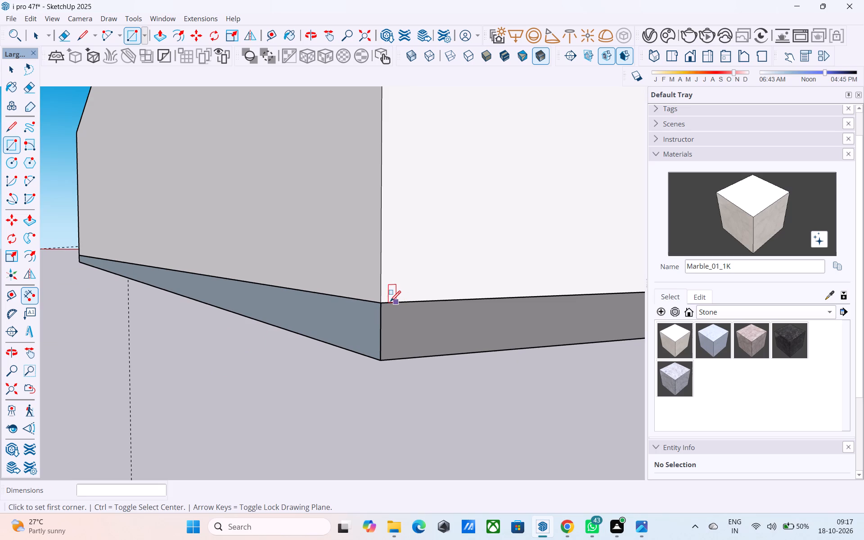
{"action": "left_click", "coordinate": [385, 301]}
{"action": "middle_click_drag", "start_coordinate": [499, 301], "coordinate": [228, 301]}
{"action": "scroll", "coordinate": [167, 311], "scroll_direction": "down", "scroll_amount": 11}
{"action": "middle_click_drag", "start_coordinate": [533, 327], "coordinate": [375, 326]}
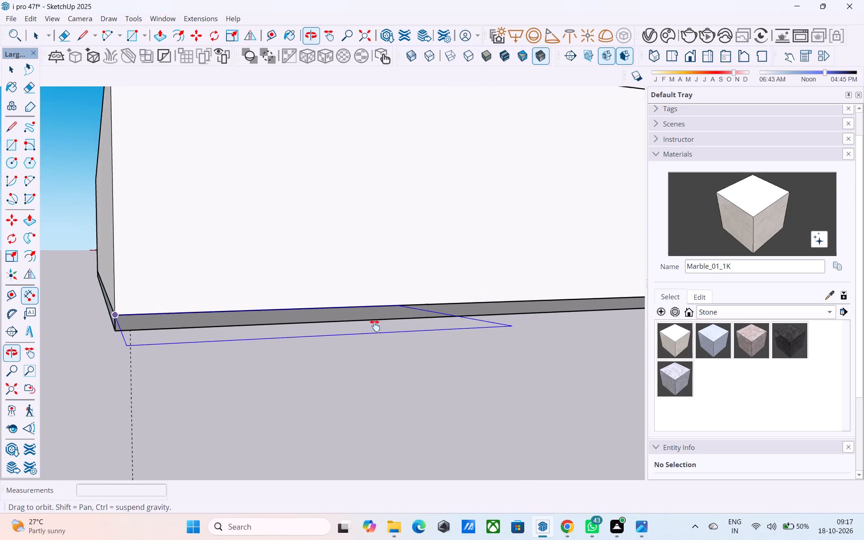
{"action": "middle_click_drag", "start_coordinate": [375, 326], "coordinate": [101, 331]}
{"action": "middle_click_drag", "start_coordinate": [368, 356], "coordinate": [5, 337], "text": "shift"}
{"action": "scroll", "coordinate": [261, 394], "scroll_direction": "down", "scroll_amount": 5}
{"action": "middle_click_drag", "start_coordinate": [431, 396], "coordinate": [70, 266]}
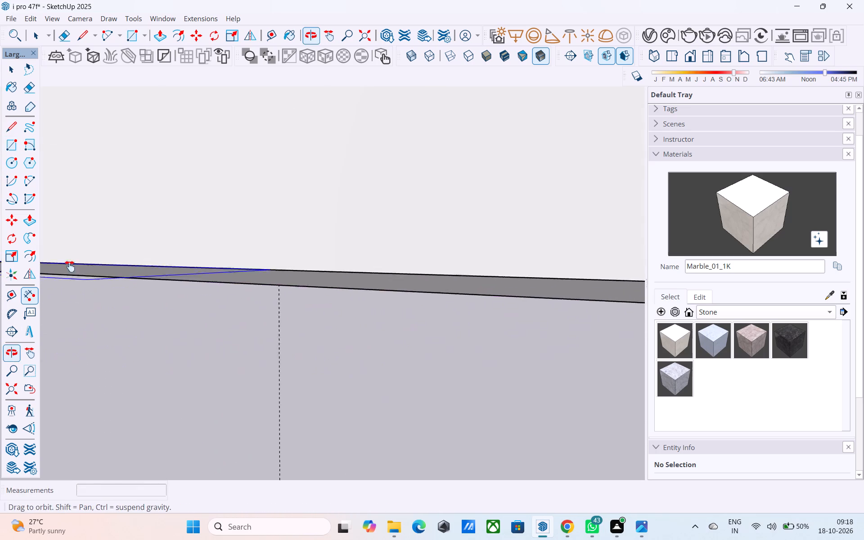
{"action": "middle_click_drag", "start_coordinate": [70, 266], "coordinate": [47, 261]}
{"action": "scroll", "coordinate": [397, 269], "scroll_direction": "down", "scroll_amount": 8}
{"action": "middle_click_drag", "start_coordinate": [457, 302], "coordinate": [403, 324]}
{"action": "scroll", "coordinate": [352, 311], "scroll_direction": "down", "scroll_amount": 5}
{"action": "scroll", "coordinate": [343, 382], "scroll_direction": "up", "scroll_amount": 7}
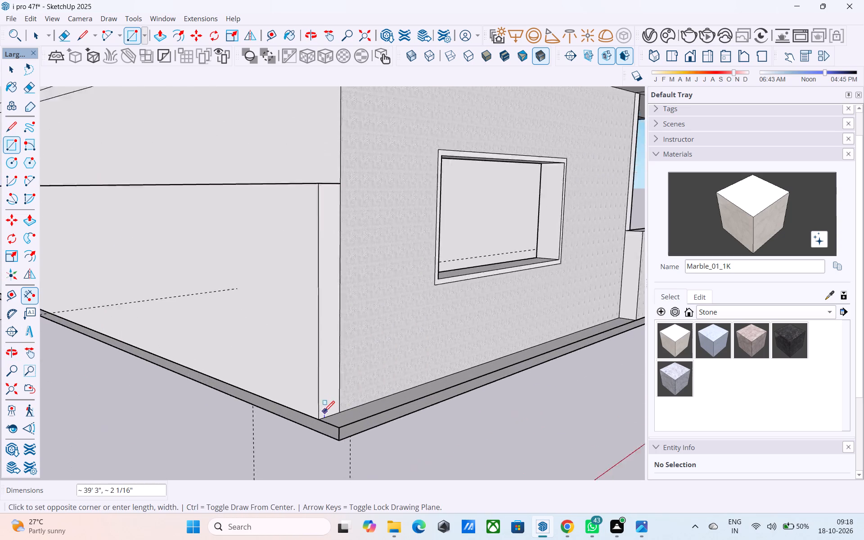
{"action": "scroll", "coordinate": [324, 413], "scroll_direction": "up", "scroll_amount": 6}
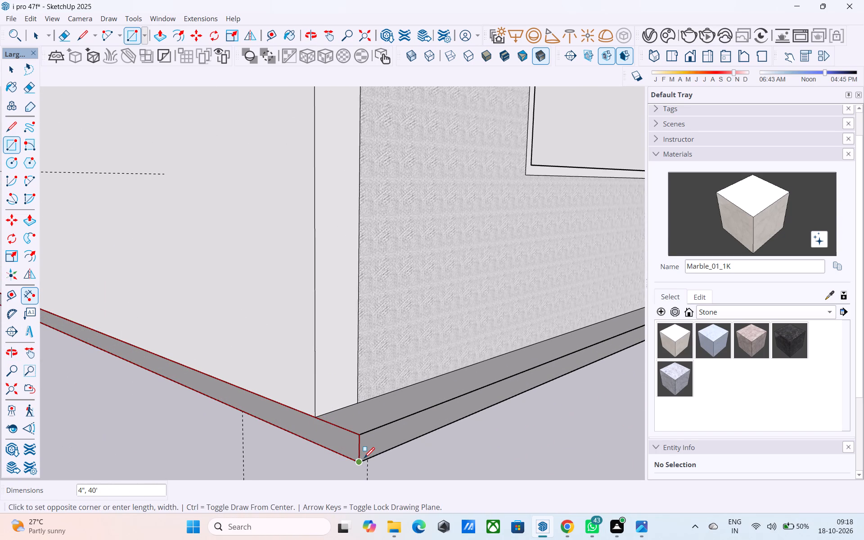
{"action": "left_click", "coordinate": [364, 459]}
Draw a 30' by 4" rectangle over the base slab's edge along the front of the building.
{"action": "left_click", "coordinate": [358, 432]}
{"action": "scroll", "coordinate": [346, 434], "scroll_direction": "down", "scroll_amount": 10}
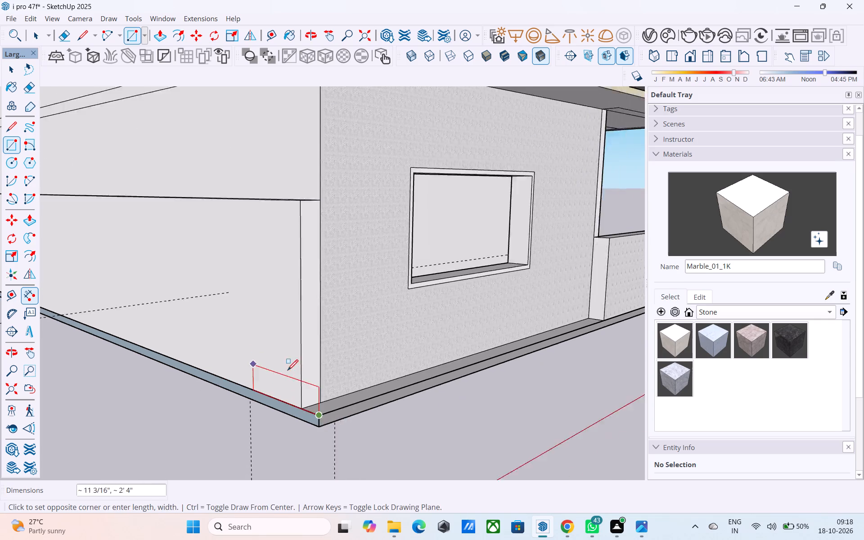
{"action": "middle_click_drag", "start_coordinate": [480, 372], "coordinate": [225, 294]}
{"action": "scroll", "coordinate": [224, 294], "scroll_direction": "down", "scroll_amount": 15}
{"action": "middle_click_drag", "start_coordinate": [557, 378], "coordinate": [535, 419]}
{"action": "scroll", "coordinate": [519, 395], "scroll_direction": "up", "scroll_amount": 12}
{"action": "left_click", "coordinate": [448, 401]}
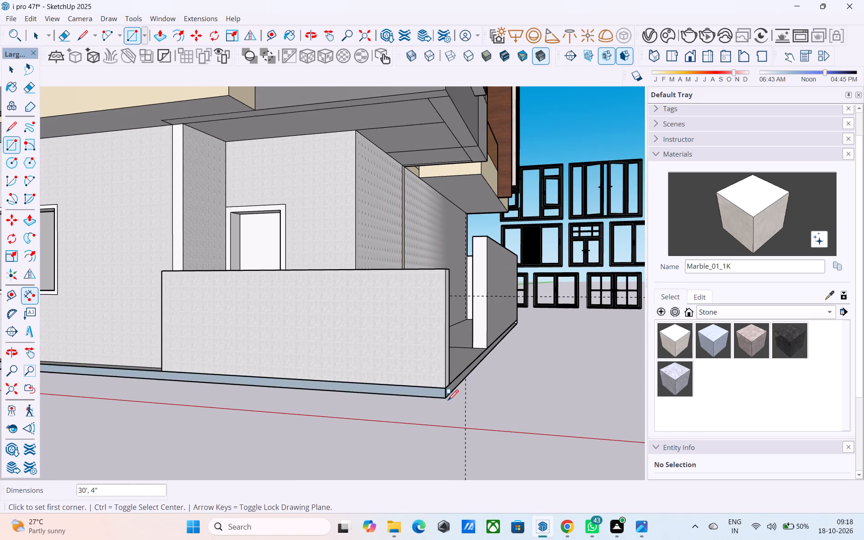
Draw a rectangle corner to corner over the base slab's edge along the balcony side of the building.
{"action": "middle_click_drag", "start_coordinate": [460, 399], "coordinate": [350, 364], "text": "shift"}
{"action": "scroll", "coordinate": [350, 367], "scroll_direction": "up", "scroll_amount": 3}
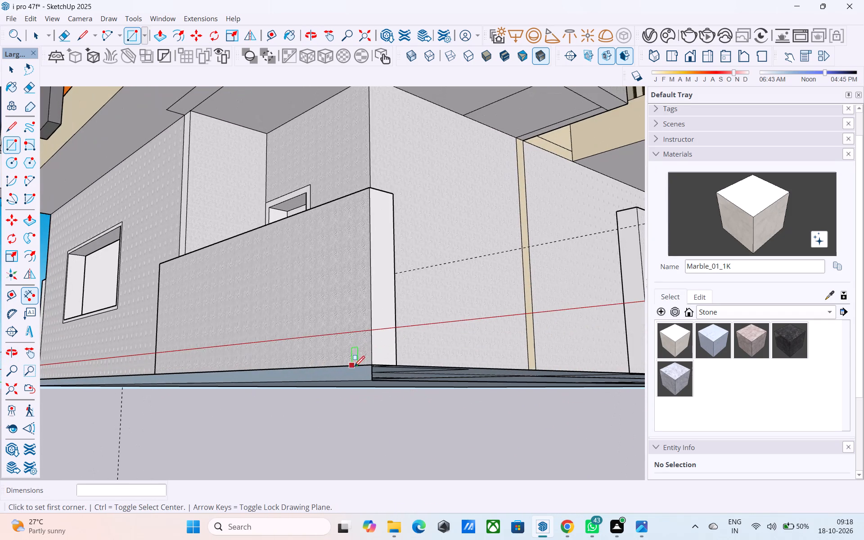
{"action": "left_click", "coordinate": [374, 366]}
{"action": "scroll", "coordinate": [303, 374], "scroll_direction": "down", "scroll_amount": 15}
{"action": "middle_click_drag", "start_coordinate": [460, 385], "coordinate": [261, 410]}
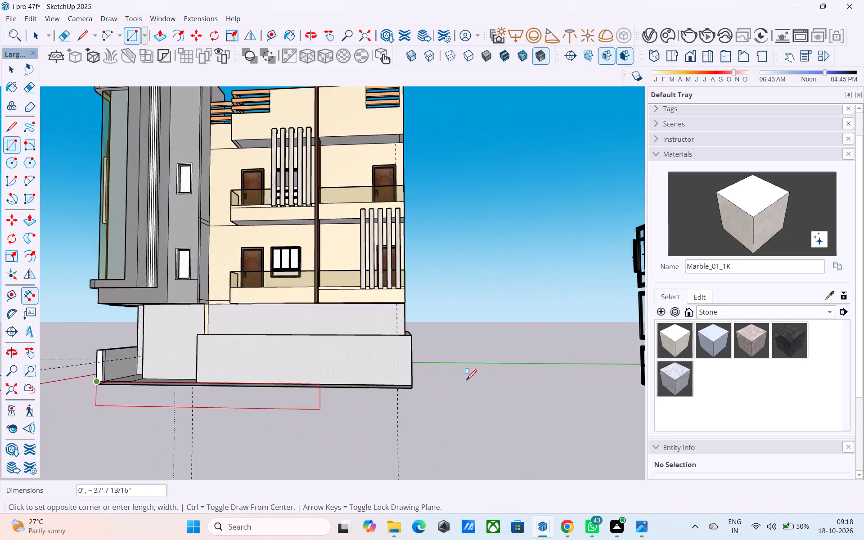
{"action": "scroll", "coordinate": [459, 382], "scroll_direction": "up", "scroll_amount": 7}
{"action": "scroll", "coordinate": [353, 393], "scroll_direction": "up", "scroll_amount": 8}
{"action": "left_click", "coordinate": [340, 398]}
Reverse the slab-edge faces along the balcony side and the rear so their front sides point outward.
{"action": "middle_click_drag", "start_coordinate": [350, 398], "coordinate": [462, 371]}
{"action": "scroll", "coordinate": [351, 398], "scroll_direction": "up", "scroll_amount": 1}
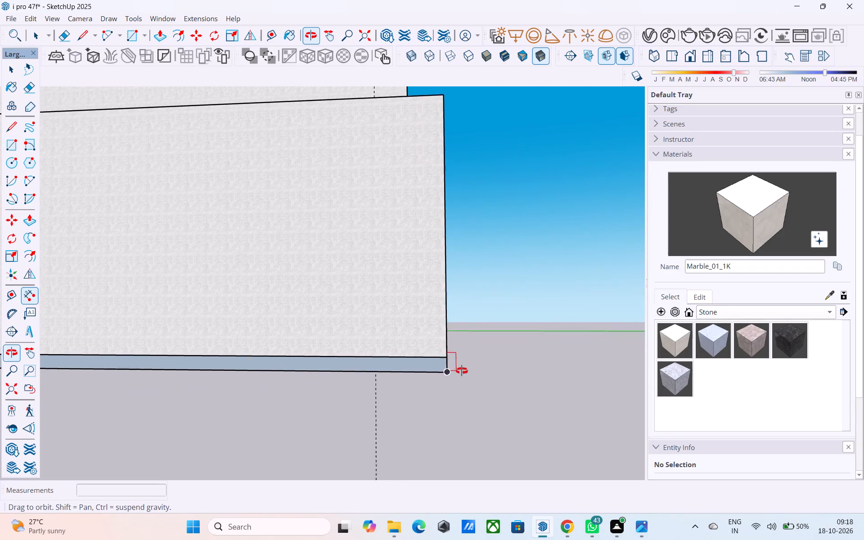
{"action": "middle_click_drag", "start_coordinate": [462, 371], "coordinate": [311, 362]}
{"action": "scroll", "coordinate": [364, 369], "scroll_direction": "down", "scroll_amount": 5}
{"action": "key", "text": "space"}
{"action": "left_click", "coordinate": [408, 369]}
{"action": "right_click", "coordinate": [408, 369]}
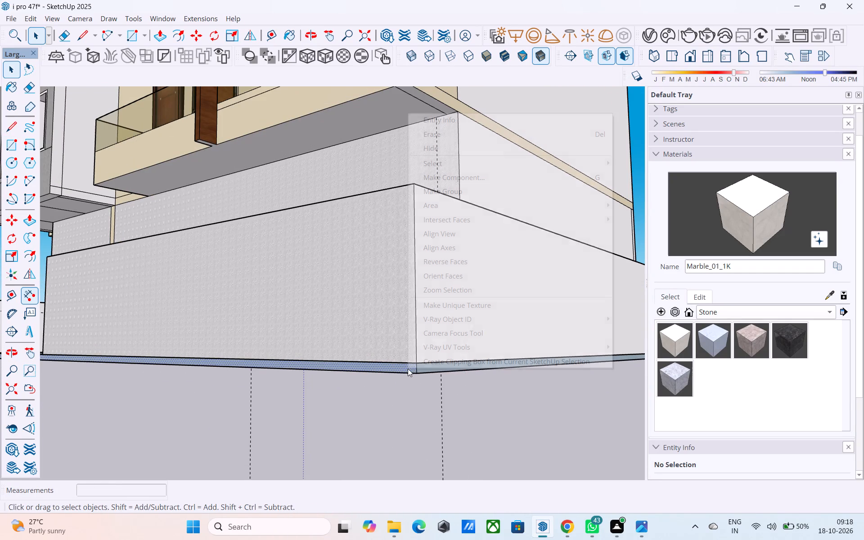
{"action": "left_click", "coordinate": [468, 268]}
{"action": "scroll", "coordinate": [445, 384], "scroll_direction": "up", "scroll_amount": 4}
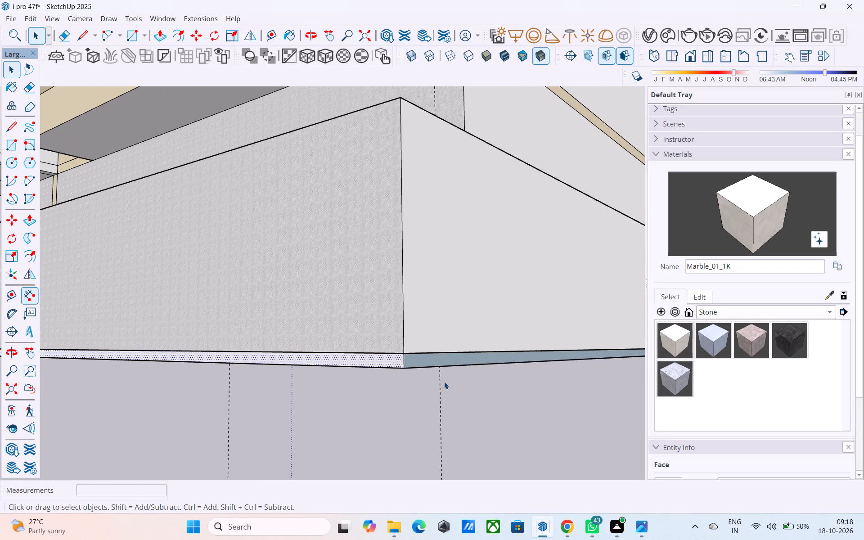
{"action": "left_click", "coordinate": [433, 361]}
{"action": "right_click", "coordinate": [432, 361]}
{"action": "left_click", "coordinate": [461, 259]}
Reverse the slab-edge face along the front of the building so its front side points outward.
{"action": "scroll", "coordinate": [456, 273], "scroll_direction": "down", "scroll_amount": 6}
{"action": "middle_click_drag", "start_coordinate": [360, 334], "coordinate": [486, 343]}
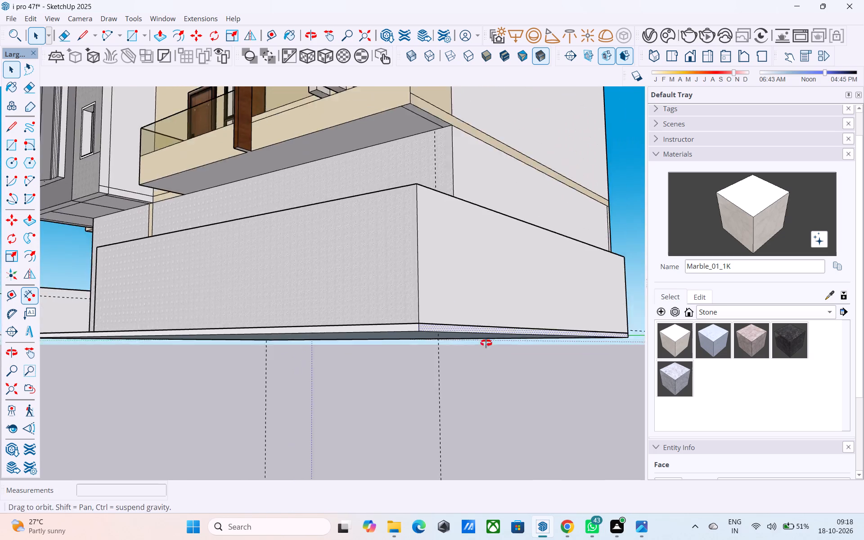
{"action": "middle_click_drag", "start_coordinate": [486, 343], "coordinate": [657, 345]}
{"action": "scroll", "coordinate": [506, 328], "scroll_direction": "down", "scroll_amount": 4}
{"action": "middle_click_drag", "start_coordinate": [386, 346], "coordinate": [587, 367]}
{"action": "scroll", "coordinate": [372, 387], "scroll_direction": "up", "scroll_amount": 5}
{"action": "left_click", "coordinate": [357, 383]}
{"action": "scroll", "coordinate": [355, 382], "scroll_direction": "up", "scroll_amount": 2}
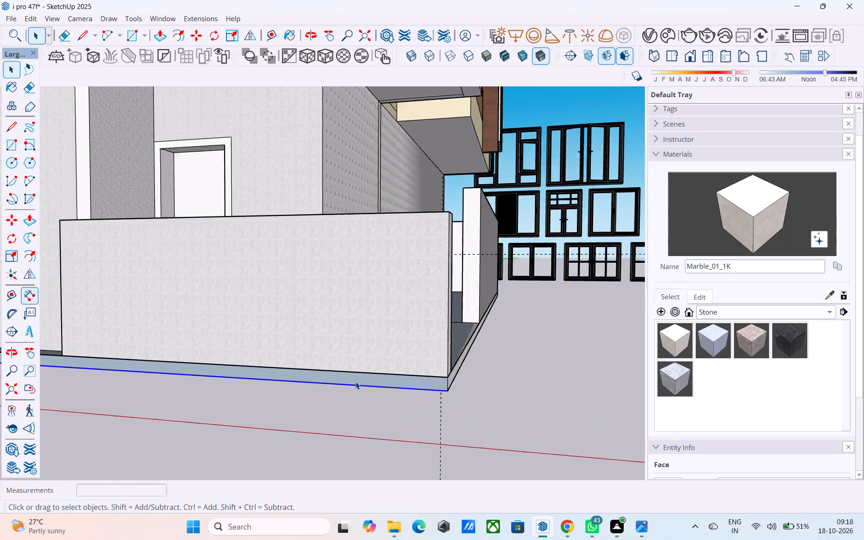
{"action": "scroll", "coordinate": [355, 382], "scroll_direction": "up", "scroll_amount": 6}
{"action": "left_click", "coordinate": [355, 380]}
{"action": "right_click", "coordinate": [355, 380]}
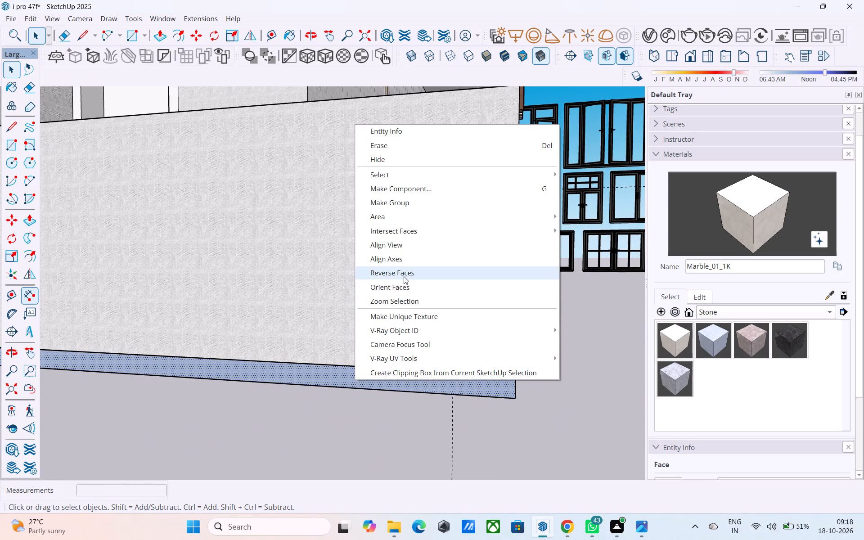
{"action": "left_click", "coordinate": [404, 276]}
Delete the dark face covering the top of the base slab along the front windowed wall.
{"action": "scroll", "coordinate": [423, 295], "scroll_direction": "down", "scroll_amount": 11}
{"action": "middle_click_drag", "start_coordinate": [337, 344], "coordinate": [680, 382]}
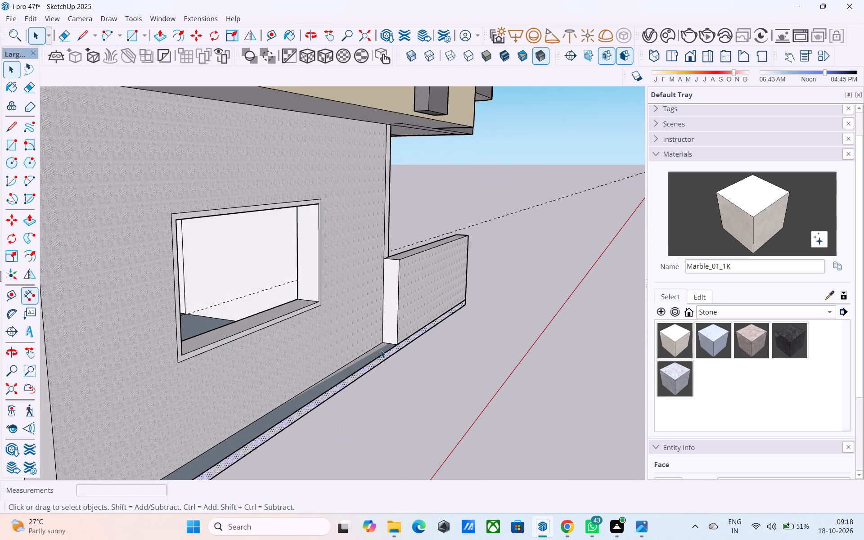
{"action": "scroll", "coordinate": [319, 371], "scroll_direction": "down", "scroll_amount": 9}
{"action": "middle_click_drag", "start_coordinate": [329, 385], "coordinate": [296, 435]}
{"action": "scroll", "coordinate": [270, 446], "scroll_direction": "up", "scroll_amount": 5}
{"action": "left_click", "coordinate": [268, 436]}
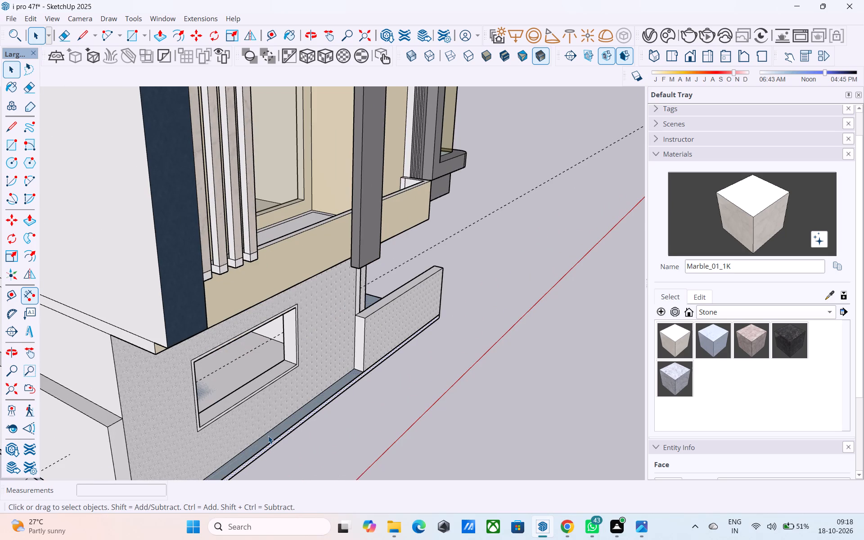
{"action": "scroll", "coordinate": [268, 436], "scroll_direction": "up", "scroll_amount": 3}
{"action": "key", "text": "Delete"}
Reverse the slab-edge face along the plain long side opposite the balconies, then clear the selection.
{"action": "scroll", "coordinate": [440, 349], "scroll_direction": "down", "scroll_amount": 6}
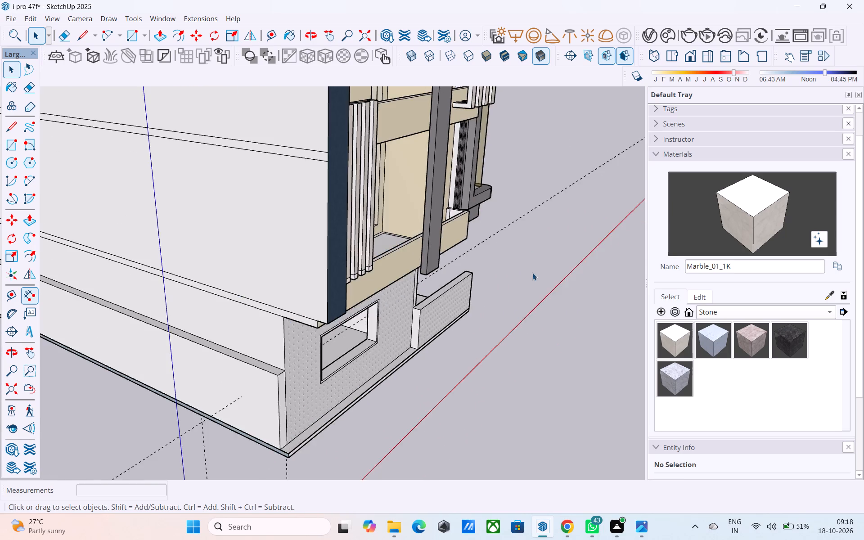
{"action": "scroll", "coordinate": [525, 279], "scroll_direction": "down", "scroll_amount": 2}
{"action": "scroll", "coordinate": [282, 479], "scroll_direction": "up", "scroll_amount": 13}
{"action": "left_click", "coordinate": [333, 418]}
{"action": "right_click", "coordinate": [333, 418]}
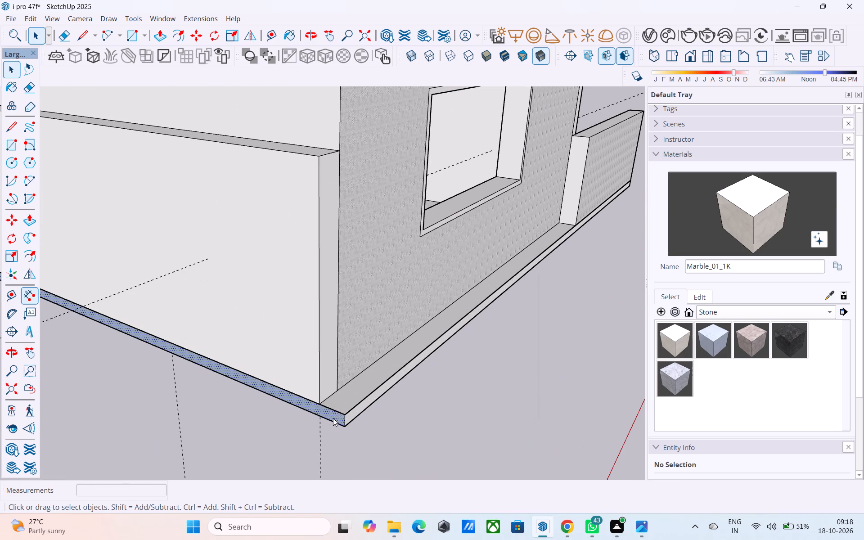
{"action": "left_click", "coordinate": [373, 316]}
{"action": "scroll", "coordinate": [391, 340], "scroll_direction": "down", "scroll_amount": 4}
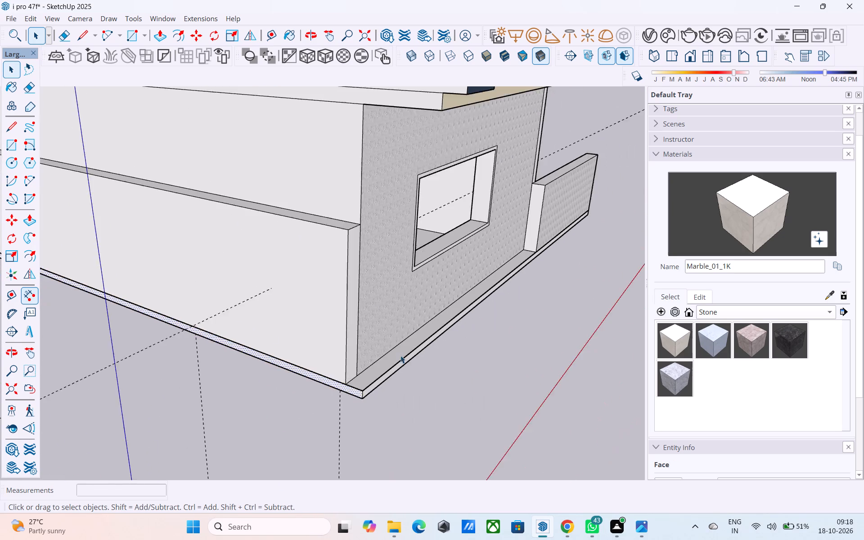
{"action": "scroll", "coordinate": [400, 355], "scroll_direction": "down", "scroll_amount": 4}
{"action": "left_click", "coordinate": [410, 380]}
Save the model.
{"action": "middle_click_drag", "start_coordinate": [407, 381], "coordinate": [382, 383]}
{"action": "key", "text": "ctrl+s"}
{"action": "key", "text": "space"}
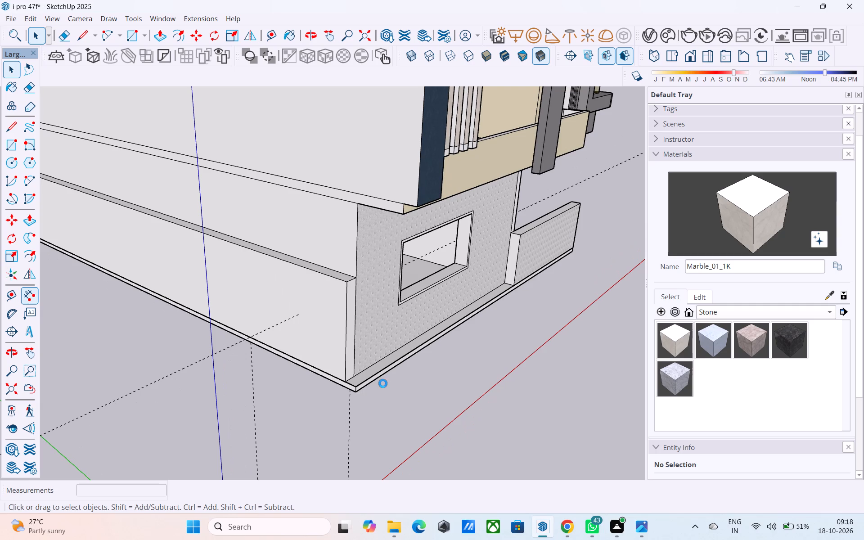
Bring the door component from the lower balcony, next to the grey tower, out to the open ground in front of the building.
{"action": "scroll", "coordinate": [385, 394], "scroll_direction": "down", "scroll_amount": 5}
{"action": "middle_click_drag", "start_coordinate": [410, 394], "coordinate": [382, 384]}
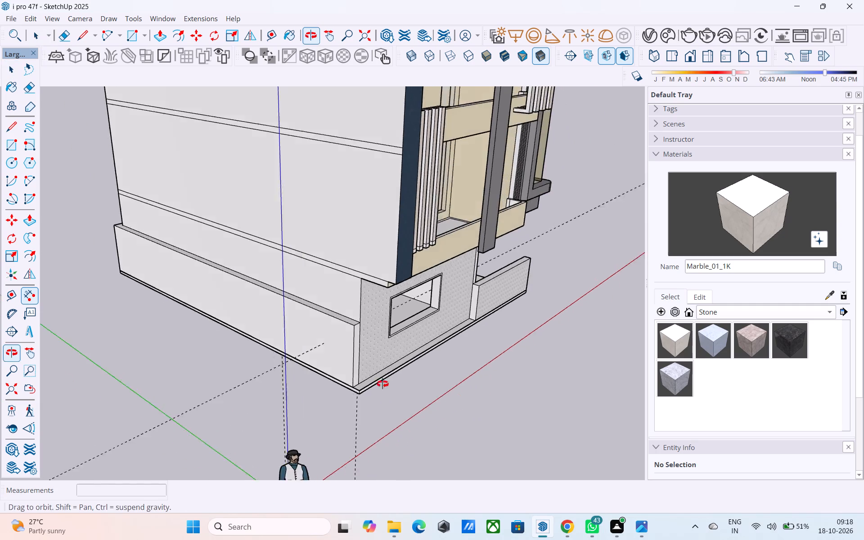
{"action": "middle_click_drag", "start_coordinate": [382, 384], "coordinate": [207, 343]}
{"action": "scroll", "coordinate": [488, 338], "scroll_direction": "down", "scroll_amount": 5}
{"action": "middle_click_drag", "start_coordinate": [561, 357], "coordinate": [377, 360]}
{"action": "scroll", "coordinate": [574, 312], "scroll_direction": "down", "scroll_amount": 5}
{"action": "scroll", "coordinate": [430, 304], "scroll_direction": "up", "scroll_amount": 6}
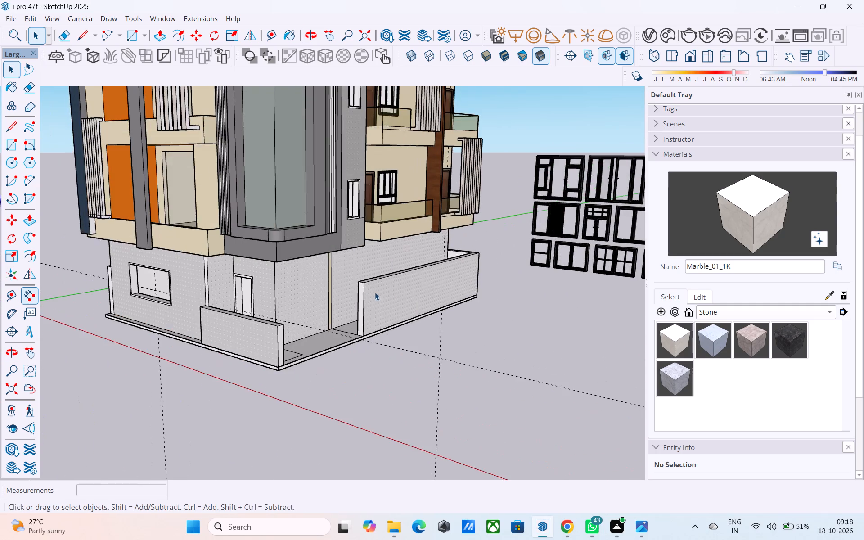
{"action": "scroll", "coordinate": [363, 291], "scroll_direction": "down", "scroll_amount": 3}
{"action": "middle_click_drag", "start_coordinate": [363, 291], "coordinate": [256, 386]}
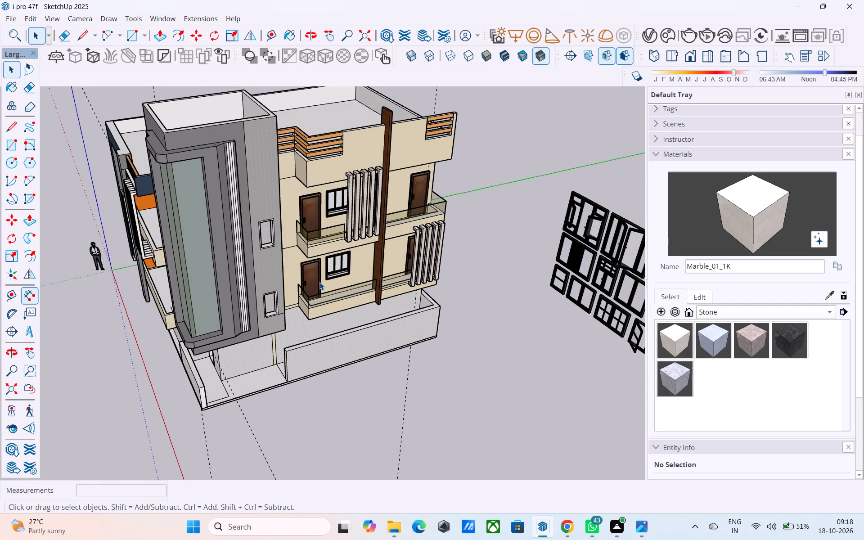
{"action": "left_click", "coordinate": [319, 282]}
{"action": "double_click", "coordinate": [316, 280]}
{"action": "scroll", "coordinate": [315, 279], "scroll_direction": "up", "scroll_amount": 3}
{"action": "left_click", "coordinate": [313, 277]}
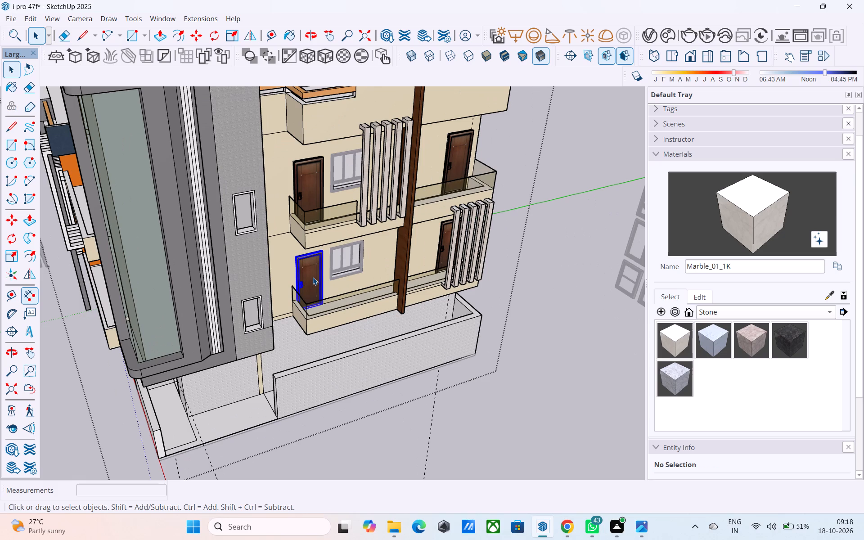
{"action": "key", "text": "m"}
{"action": "left_click", "coordinate": [313, 277]}
{"action": "left_click", "coordinate": [313, 277]}
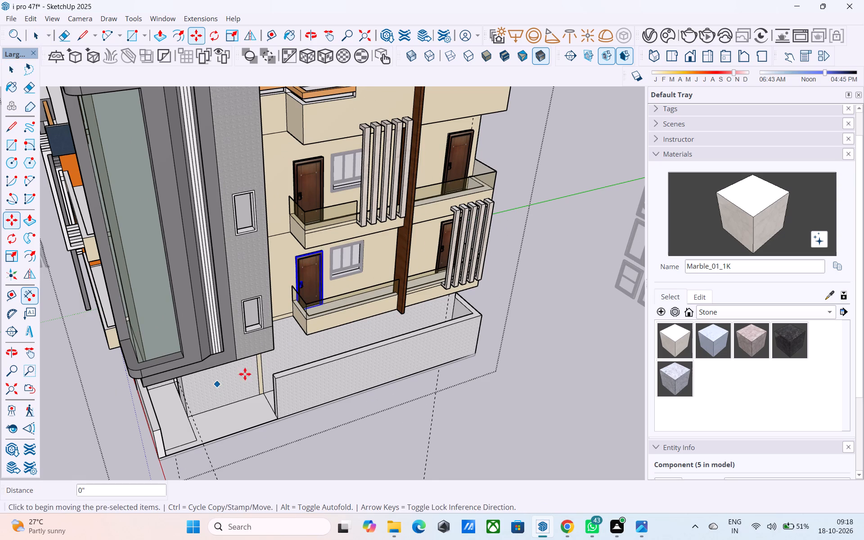
{"action": "left_click", "coordinate": [311, 284]}
{"action": "middle_click_drag", "start_coordinate": [180, 391], "coordinate": [416, 232]}
{"action": "scroll", "coordinate": [416, 232], "scroll_direction": "down", "scroll_amount": 3}
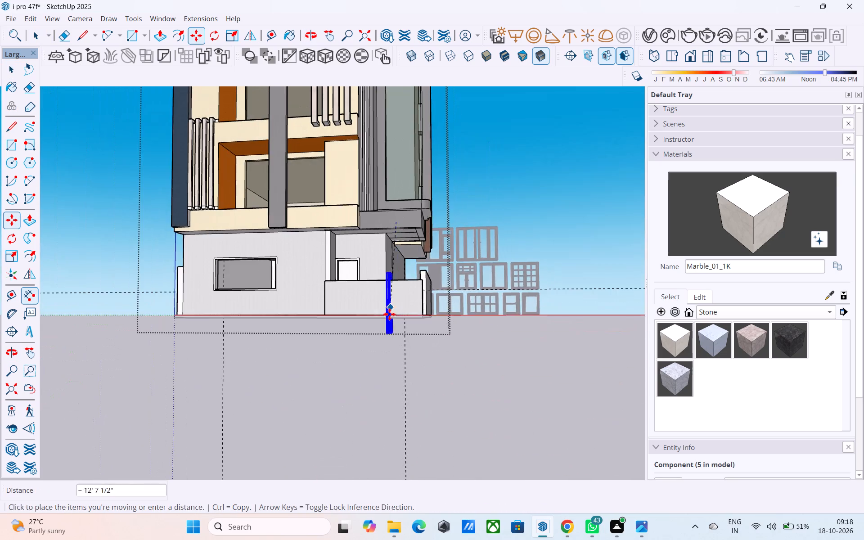
{"action": "middle_click_drag", "start_coordinate": [383, 321], "coordinate": [324, 388]}
{"action": "left_click", "coordinate": [300, 409]}
Rotate the door component 90° about the vertical axis so it is parallel to the building's front.
{"action": "middle_click_drag", "start_coordinate": [316, 444], "coordinate": [386, 467]}
{"action": "key", "text": "q"}
{"action": "scroll", "coordinate": [398, 457], "scroll_direction": "down", "scroll_amount": 1}
{"action": "middle_click_drag", "start_coordinate": [400, 457], "coordinate": [296, 257]}
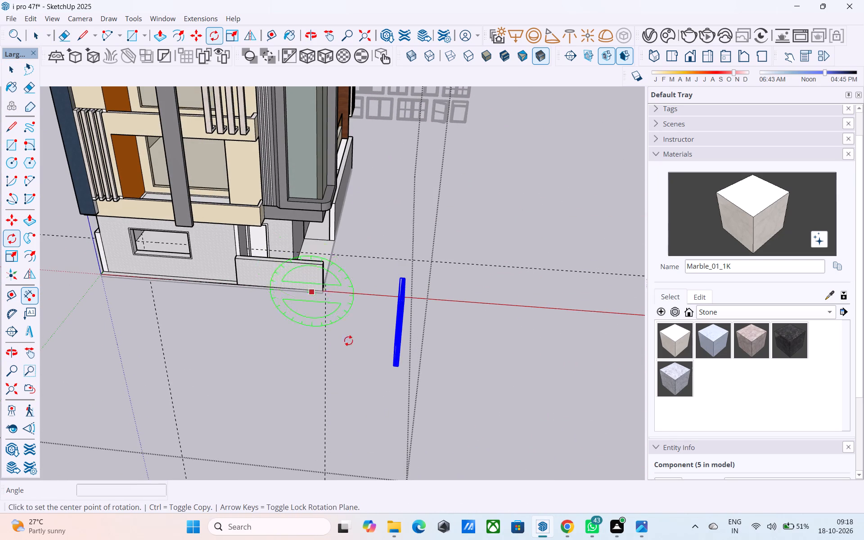
{"action": "left_click", "coordinate": [369, 396]}
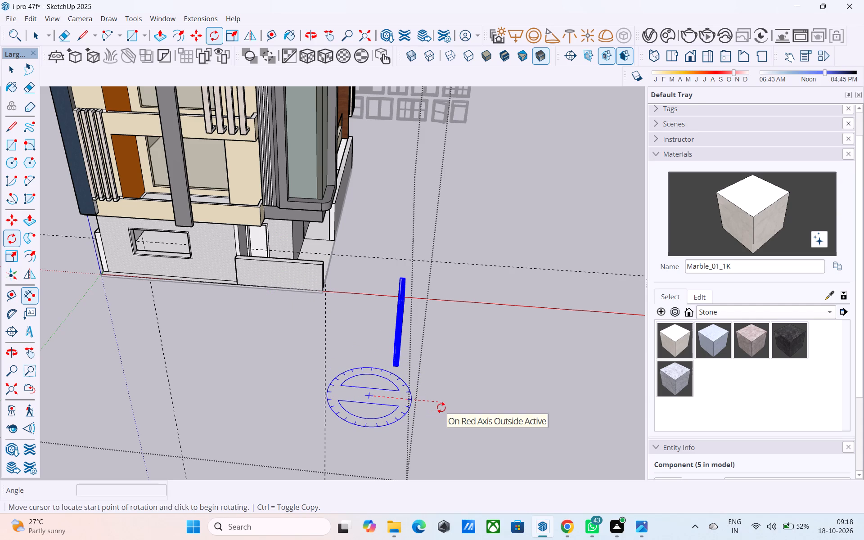
{"action": "left_click", "coordinate": [441, 408]}
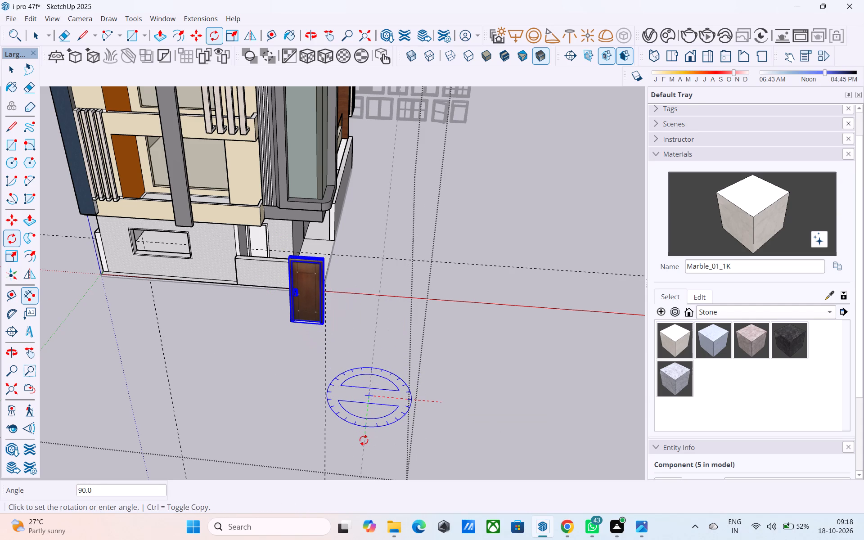
{"action": "left_click", "coordinate": [364, 440]}
Move the door by its bottom corner to the bottom corner of the ground-floor door opening in the front wall.
{"action": "key", "text": "m"}
{"action": "scroll", "coordinate": [295, 324], "scroll_direction": "up", "scroll_amount": 7}
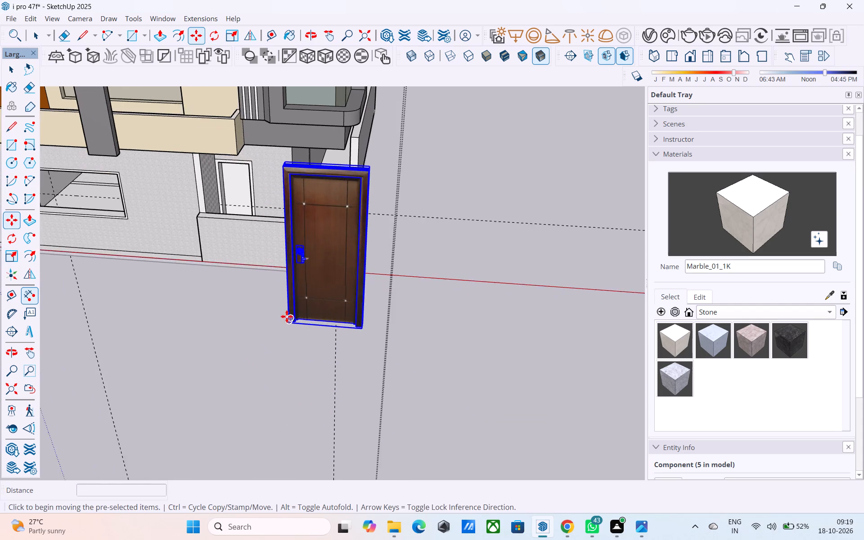
{"action": "middle_click_drag", "start_coordinate": [286, 315], "coordinate": [448, 337]}
{"action": "scroll", "coordinate": [535, 319], "scroll_direction": "up", "scroll_amount": 1}
{"action": "scroll", "coordinate": [578, 312], "scroll_direction": "up", "scroll_amount": 11}
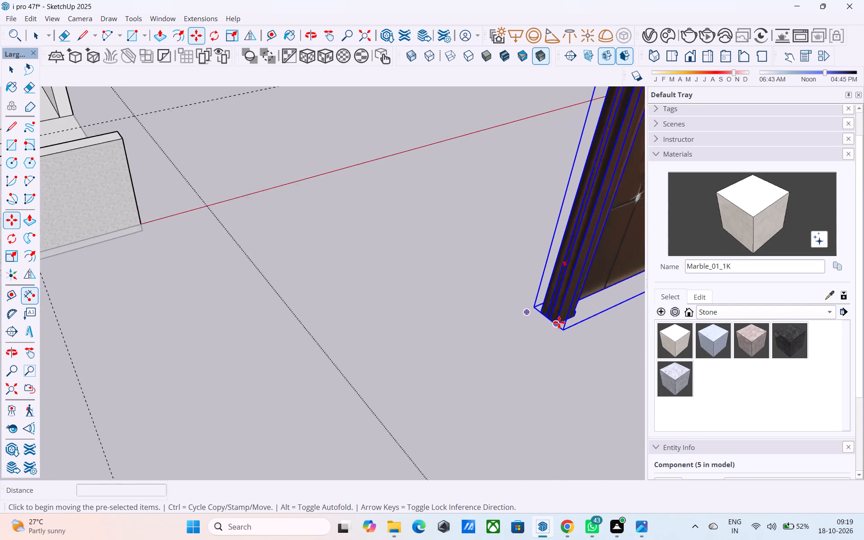
{"action": "scroll", "coordinate": [559, 322], "scroll_direction": "up", "scroll_amount": 3}
{"action": "left_click", "coordinate": [535, 312]}
{"action": "scroll", "coordinate": [186, 252], "scroll_direction": "down", "scroll_amount": 4}
{"action": "middle_click_drag", "start_coordinate": [355, 234], "coordinate": [248, 223]}
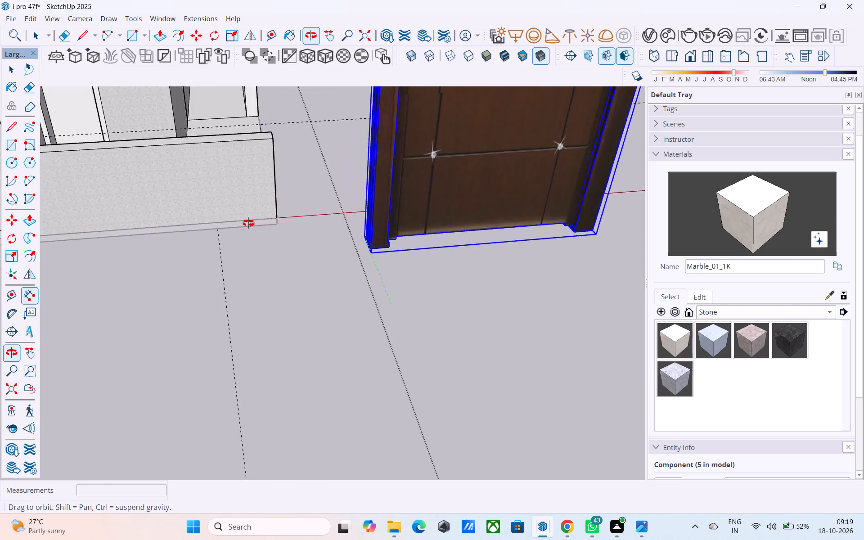
{"action": "middle_click_drag", "start_coordinate": [248, 223], "coordinate": [244, 223]}
{"action": "scroll", "coordinate": [226, 221], "scroll_direction": "down", "scroll_amount": 3}
{"action": "middle_click_drag", "start_coordinate": [247, 235], "coordinate": [445, 413], "text": "shift"}
{"action": "scroll", "coordinate": [376, 351], "scroll_direction": "up", "scroll_amount": 14}
{"action": "middle_click_drag", "start_coordinate": [245, 306], "coordinate": [245, 313]}
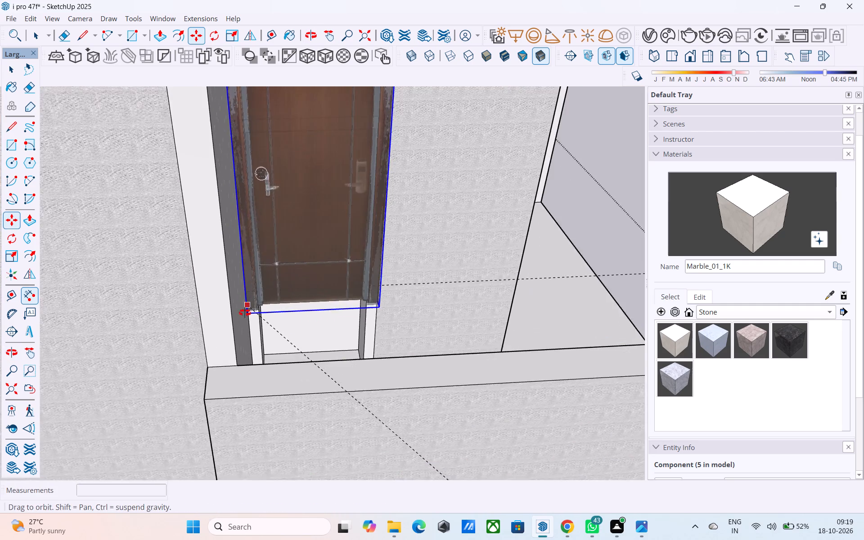
{"action": "middle_click_drag", "start_coordinate": [245, 313], "coordinate": [239, 353]}
{"action": "scroll", "coordinate": [255, 381], "scroll_direction": "up", "scroll_amount": 8}
{"action": "left_click", "coordinate": [266, 427]}
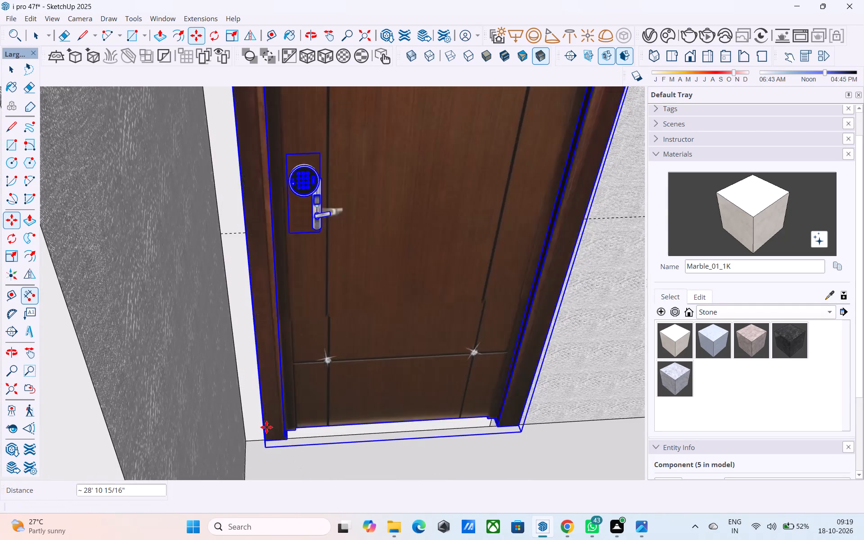
Scale the ground-floor door down uniformly to about 0.93 to approach the size of its opening.
{"action": "middle_click_drag", "start_coordinate": [434, 407], "coordinate": [229, 382]}
{"action": "scroll", "coordinate": [267, 369], "scroll_direction": "down", "scroll_amount": 11}
{"action": "middle_click_drag", "start_coordinate": [370, 307], "coordinate": [382, 299]}
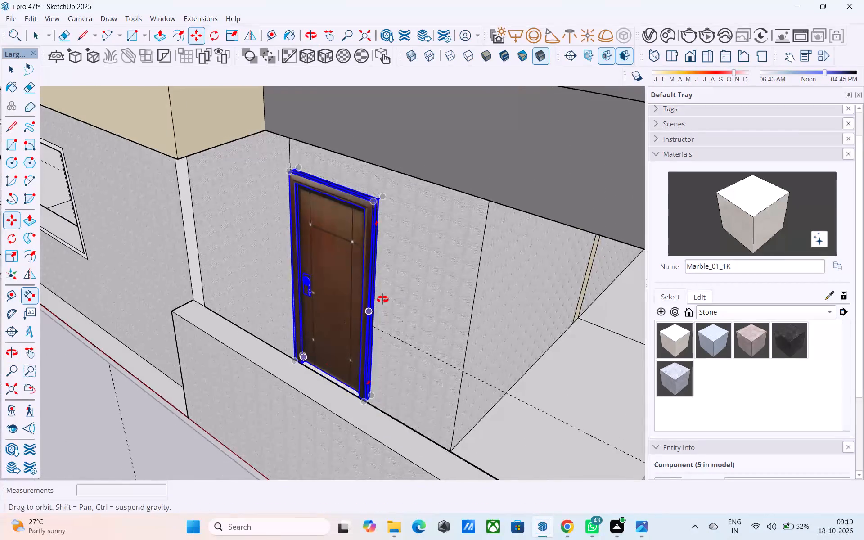
{"action": "middle_click_drag", "start_coordinate": [382, 299], "coordinate": [462, 272]}
{"action": "key", "text": "space"}
{"action": "scroll", "coordinate": [463, 253], "scroll_direction": "down", "scroll_amount": 9}
{"action": "middle_click_drag", "start_coordinate": [458, 250], "coordinate": [484, 253]}
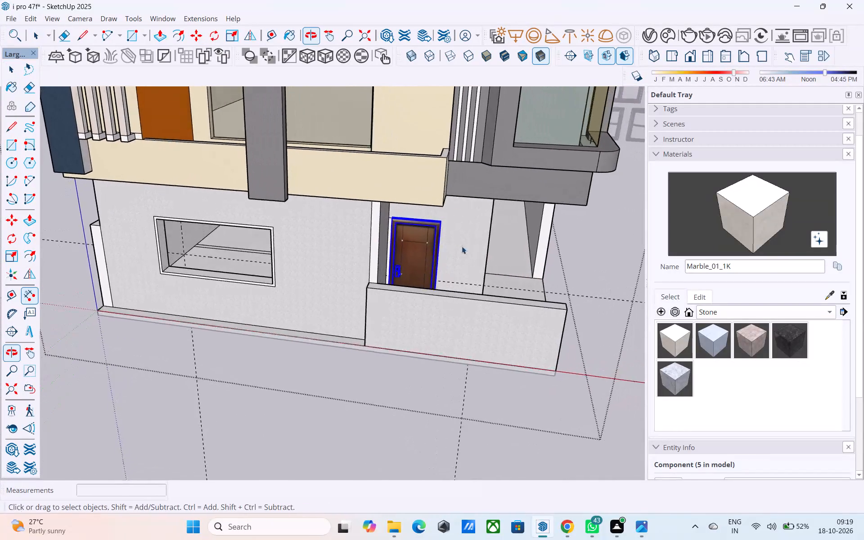
{"action": "scroll", "coordinate": [441, 234], "scroll_direction": "up", "scroll_amount": 4}
{"action": "key", "text": "s"}
{"action": "scroll", "coordinate": [434, 226], "scroll_direction": "up", "scroll_amount": 4}
{"action": "left_click", "coordinate": [440, 216]}
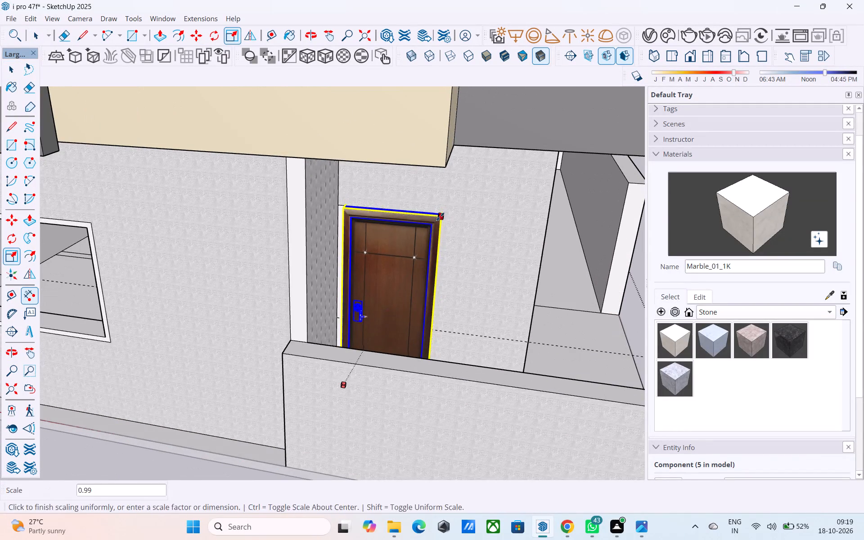
{"action": "left_click", "coordinate": [421, 218]}
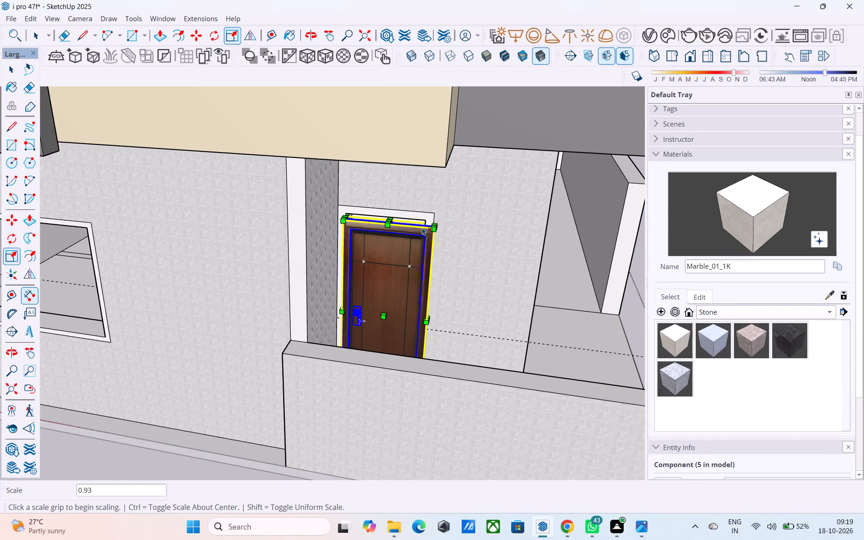
Stretch the ground-floor door's height upward to the top of the opening's frame.
{"action": "key", "text": "s"}
{"action": "scroll", "coordinate": [382, 236], "scroll_direction": "up", "scroll_amount": 4}
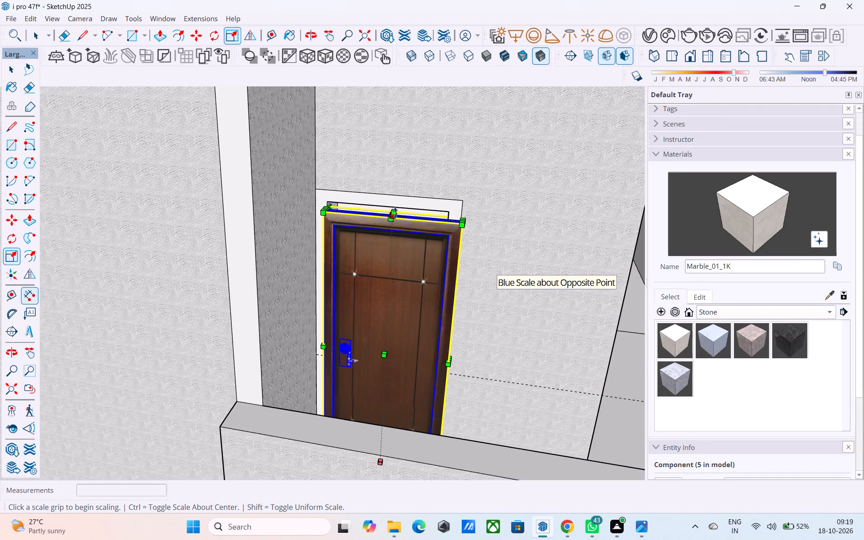
{"action": "left_click", "coordinate": [396, 211]}
{"action": "left_click", "coordinate": [395, 193]}
Stretch the ground-floor door's width by about 1.07 to the side of its opening beside the grey wall.
{"action": "middle_click_drag", "start_coordinate": [360, 237], "coordinate": [404, 215]}
{"action": "scroll", "coordinate": [337, 325], "scroll_direction": "up", "scroll_amount": 6}
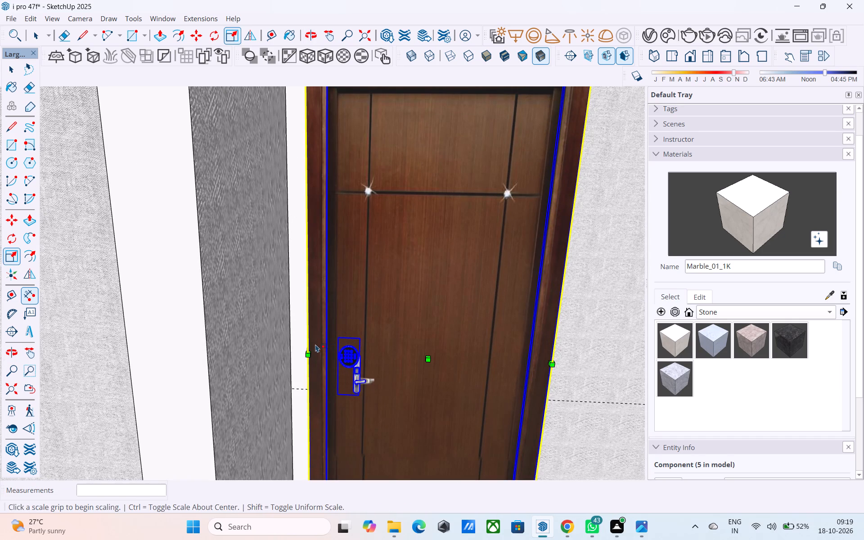
{"action": "left_click", "coordinate": [314, 349]}
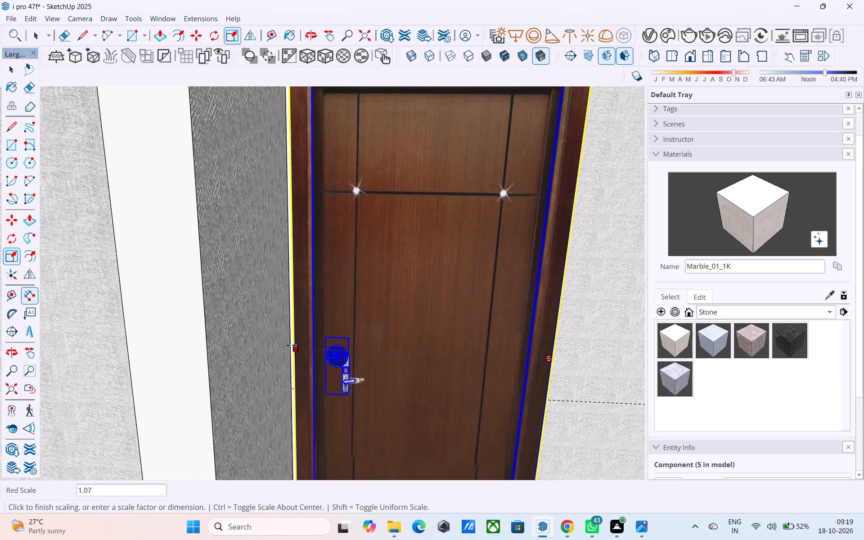
{"action": "left_click", "coordinate": [288, 345]}
{"action": "scroll", "coordinate": [336, 317], "scroll_direction": "down", "scroll_amount": 20}
{"action": "scroll", "coordinate": [336, 317], "scroll_direction": "down", "scroll_amount": 1}
{"action": "key", "text": "space"}
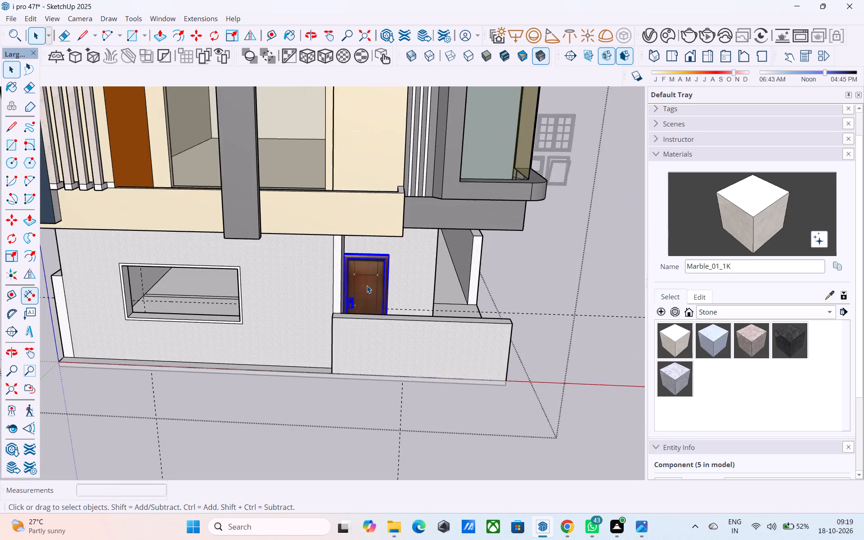
{"action": "scroll", "coordinate": [367, 285], "scroll_direction": "down", "scroll_amount": 7}
{"action": "middle_click_drag", "start_coordinate": [370, 307], "coordinate": [345, 299]}
{"action": "left_click", "coordinate": [454, 305]}
Save the model.
{"action": "middle_click_drag", "start_coordinate": [432, 297], "coordinate": [319, 310]}
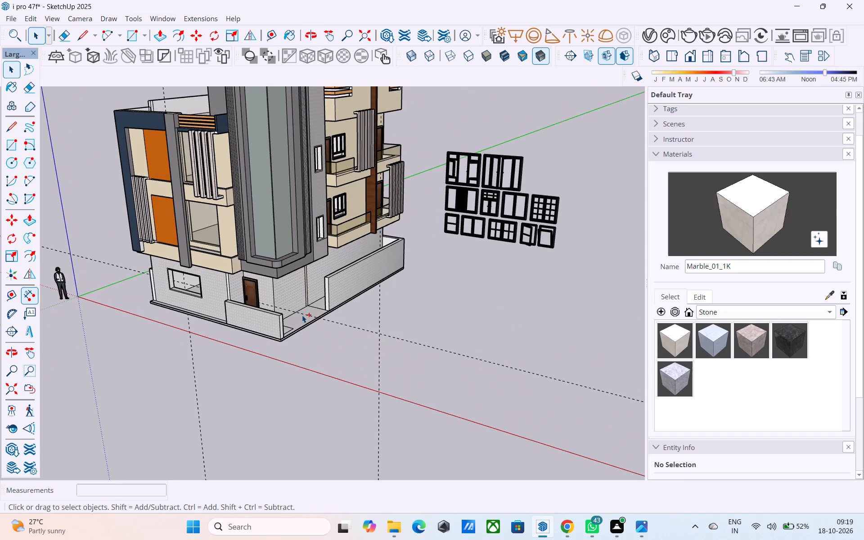
{"action": "key", "text": "ctrl+s"}
Delete the spare door and window frame groups standing beside the building.
{"action": "middle_click_drag", "start_coordinate": [345, 340], "coordinate": [318, 281]}
{"action": "middle_click_drag", "start_coordinate": [336, 298], "coordinate": [378, 362], "text": "shift"}
{"action": "scroll", "coordinate": [378, 362], "scroll_direction": "up", "scroll_amount": 1}
{"action": "middle_click_drag", "start_coordinate": [378, 362], "coordinate": [333, 378], "text": "shift"}
{"action": "scroll", "coordinate": [333, 371], "scroll_direction": "down", "scroll_amount": 5}
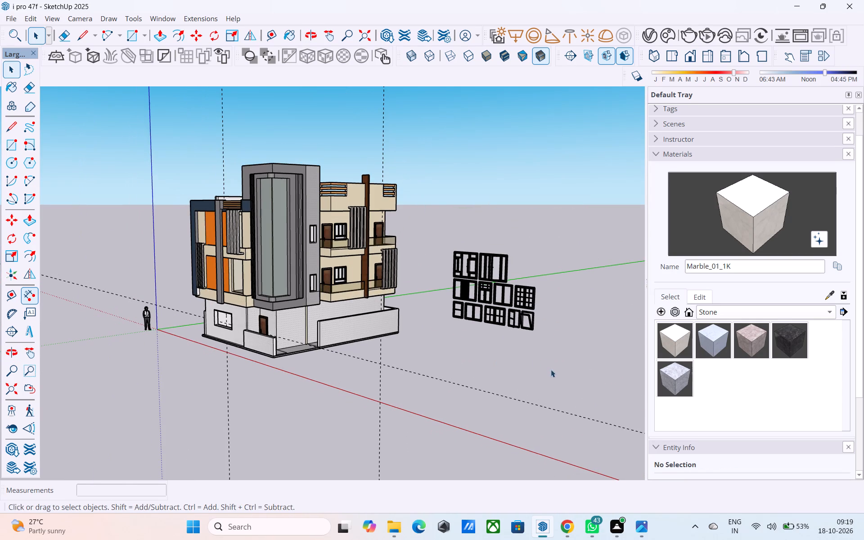
{"action": "left_click_drag", "start_coordinate": [551, 369], "coordinate": [447, 183]}
{"action": "key", "text": "Delete"}
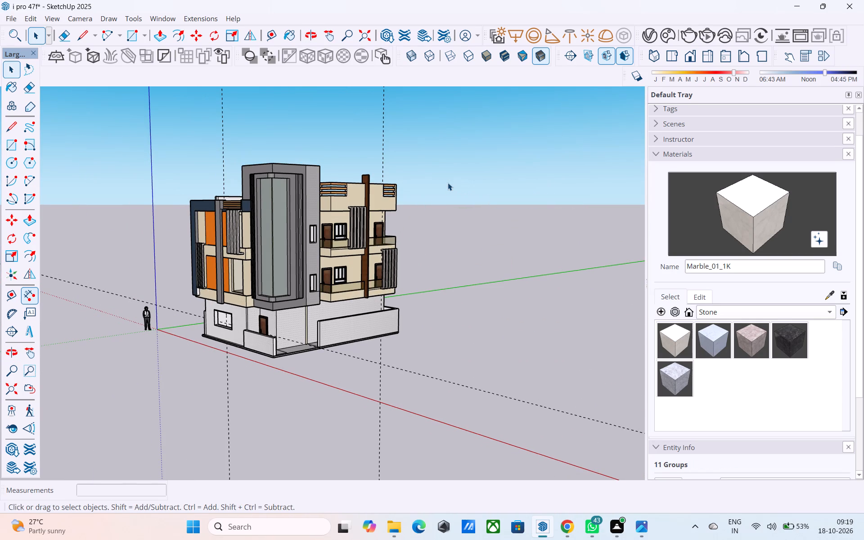
Erase the two vertical guide lines inside the building group and leave the group.
{"action": "key", "text": "e"}
{"action": "left_click_drag", "start_coordinate": [449, 144], "coordinate": [344, 130]}
{"action": "left_click_drag", "start_coordinate": [313, 134], "coordinate": [188, 135]}
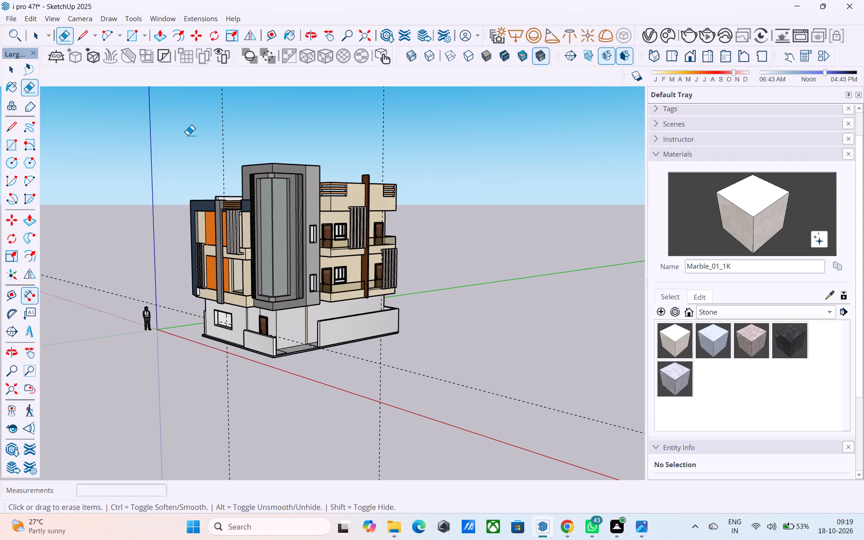
{"action": "key", "text": "space"}
{"action": "double_click", "coordinate": [240, 218]}
{"action": "key", "text": "e"}
{"action": "left_click_drag", "start_coordinate": [401, 119], "coordinate": [382, 117]}
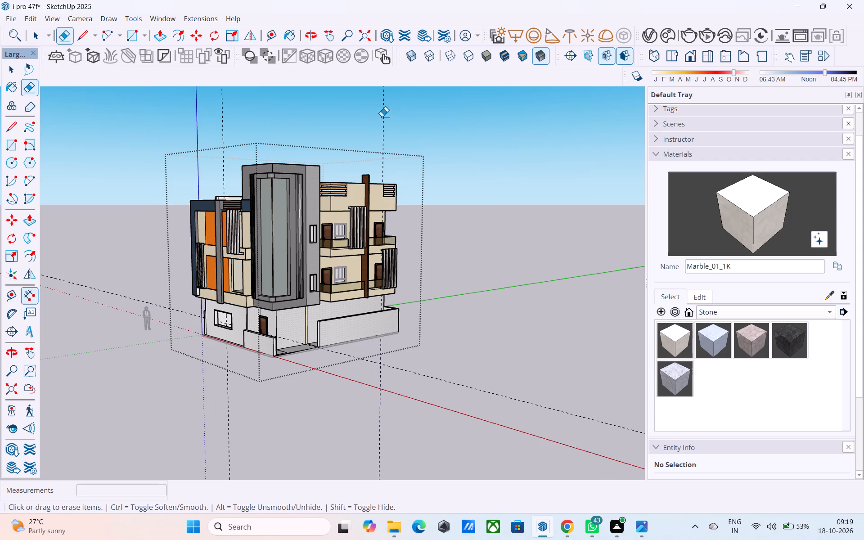
{"action": "left_click_drag", "start_coordinate": [382, 117], "coordinate": [372, 114]}
{"action": "left_click_drag", "start_coordinate": [256, 123], "coordinate": [193, 117]}
{"action": "key", "text": "space"}
{"action": "left_click", "coordinate": [475, 252]}
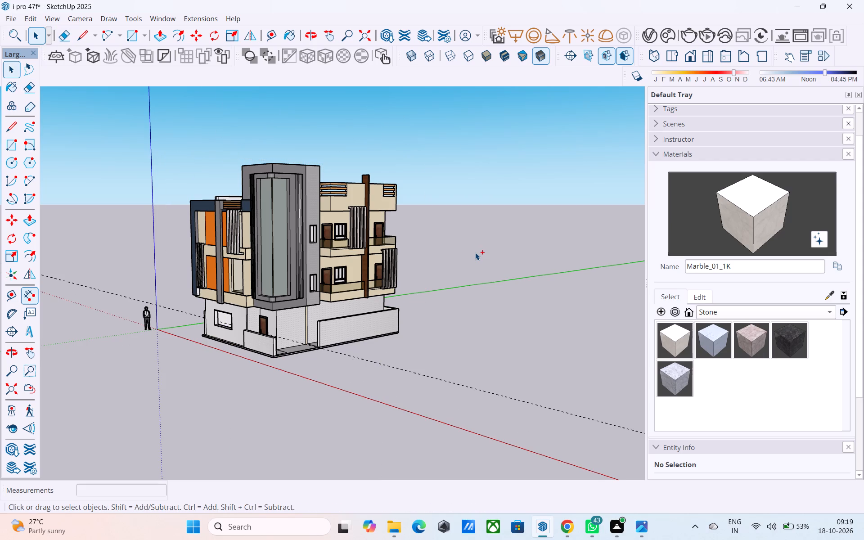
Save the model with the guides removed.
{"action": "key", "text": "ctrl+s"}
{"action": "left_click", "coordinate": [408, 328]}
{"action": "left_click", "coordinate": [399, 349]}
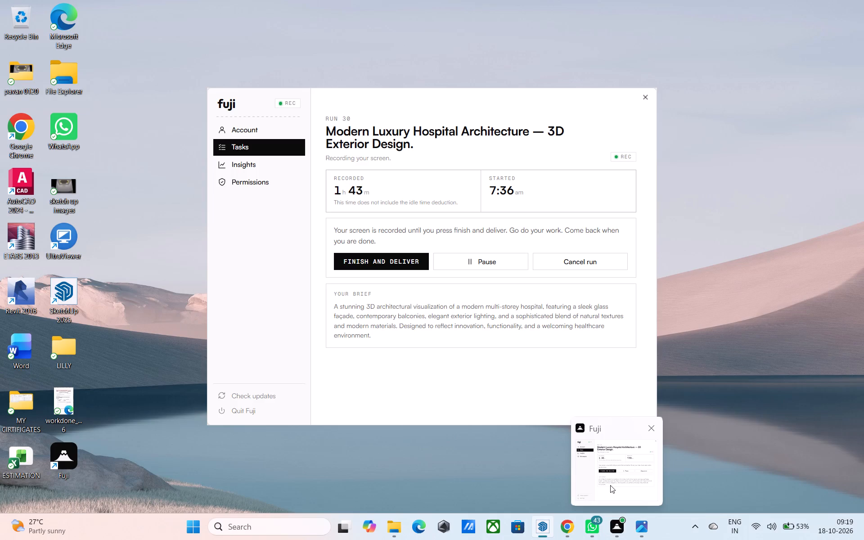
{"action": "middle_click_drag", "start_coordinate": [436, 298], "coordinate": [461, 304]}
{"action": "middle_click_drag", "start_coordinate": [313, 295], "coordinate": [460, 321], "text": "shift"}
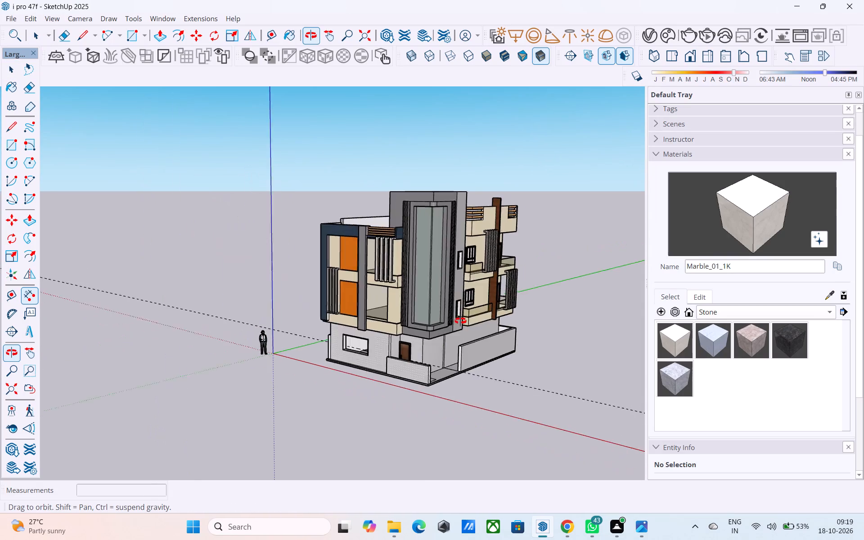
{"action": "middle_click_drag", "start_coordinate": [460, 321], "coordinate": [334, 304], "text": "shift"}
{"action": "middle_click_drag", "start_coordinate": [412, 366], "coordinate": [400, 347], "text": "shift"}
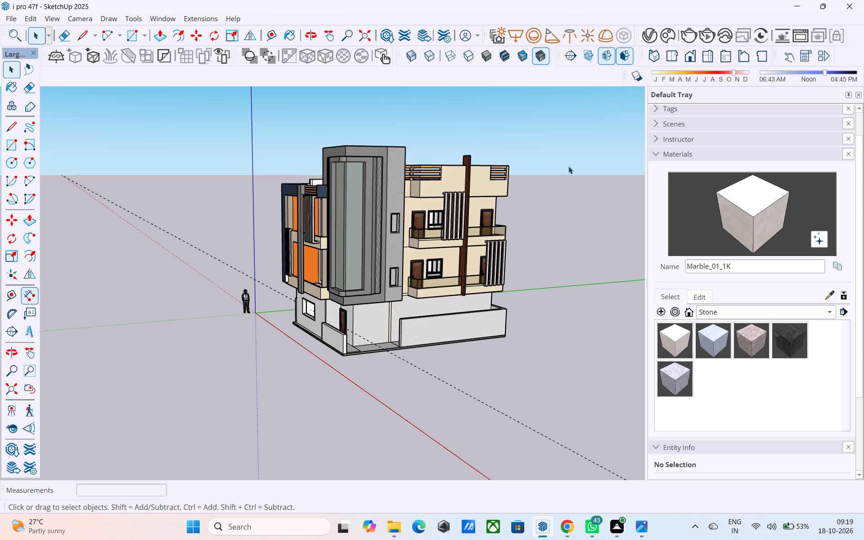
Draw a rectangle between opposite outer corners of the glazed corner tower to close its open top.
{"action": "middle_click_drag", "start_coordinate": [568, 166], "coordinate": [566, 312], "text": "shift"}
{"action": "middle_click_drag", "start_coordinate": [505, 295], "coordinate": [489, 284], "text": "shift"}
{"action": "middle_click_drag", "start_coordinate": [372, 156], "coordinate": [381, 177], "text": "shift"}
{"action": "key", "text": "r"}
{"action": "scroll", "coordinate": [293, 154], "scroll_direction": "up", "scroll_amount": 2}
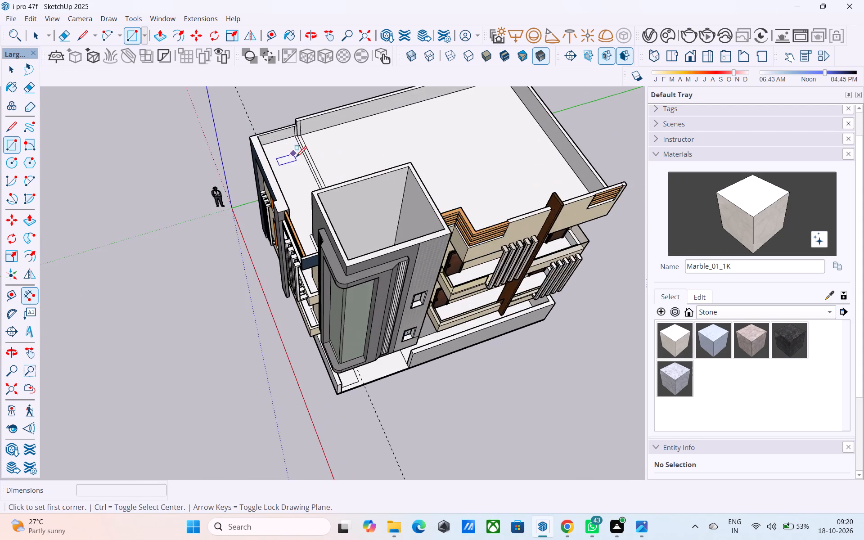
{"action": "scroll", "coordinate": [296, 158], "scroll_direction": "up", "scroll_amount": 4}
{"action": "left_click", "coordinate": [310, 202]}
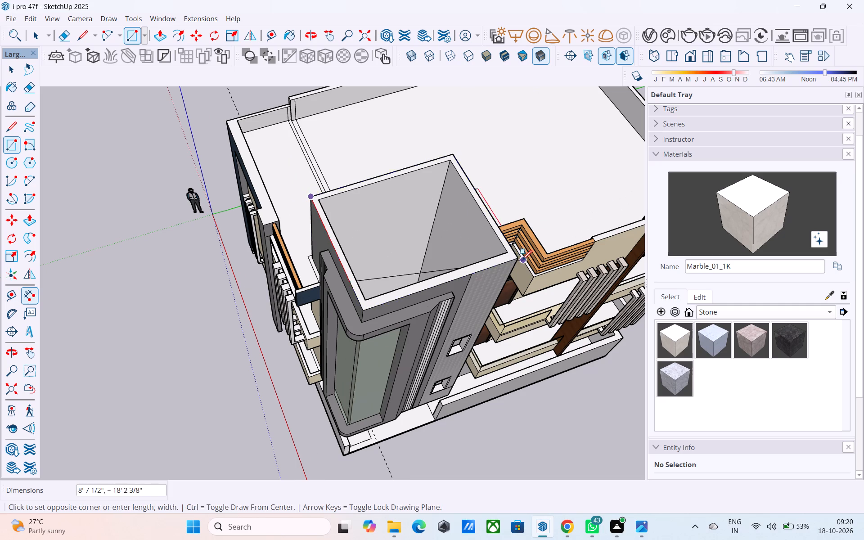
{"action": "left_click", "coordinate": [516, 260]}
{"action": "key", "text": "space"}
Push/Pull the tower's new top face by 6" to form a roof slab.
{"action": "left_click", "coordinate": [461, 239]}
{"action": "key", "text": "p"}
{"action": "left_click", "coordinate": [459, 239]}
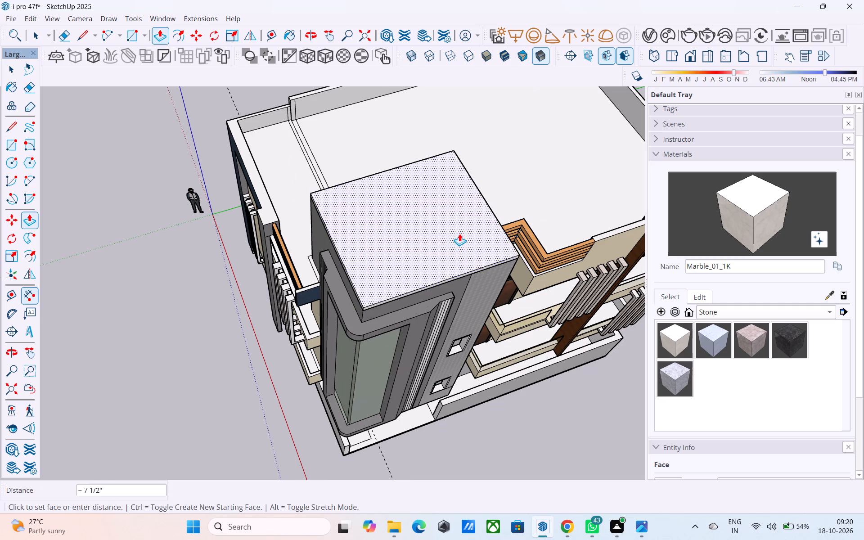
{"action": "type", "text": "6\""}
{"action": "key", "text": "Return"}
{"action": "key", "text": "space"}
Push/Pull the tower roof slab's first front edge face outward 2' to form an overhang.
{"action": "middle_click", "coordinate": [463, 226]}
{"action": "scroll", "coordinate": [395, 314], "scroll_direction": "up", "scroll_amount": 3}
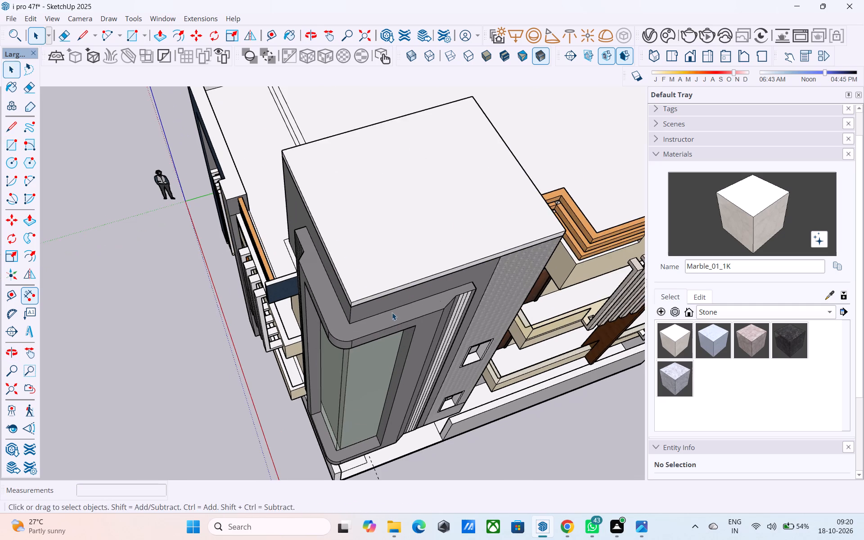
{"action": "scroll", "coordinate": [392, 312], "scroll_direction": "up", "scroll_amount": 1}
{"action": "middle_click_drag", "start_coordinate": [392, 312], "coordinate": [404, 247]}
{"action": "scroll", "coordinate": [382, 273], "scroll_direction": "up", "scroll_amount": 5}
{"action": "left_click", "coordinate": [373, 199]}
{"action": "key", "text": "p"}
{"action": "left_click", "coordinate": [373, 200]}
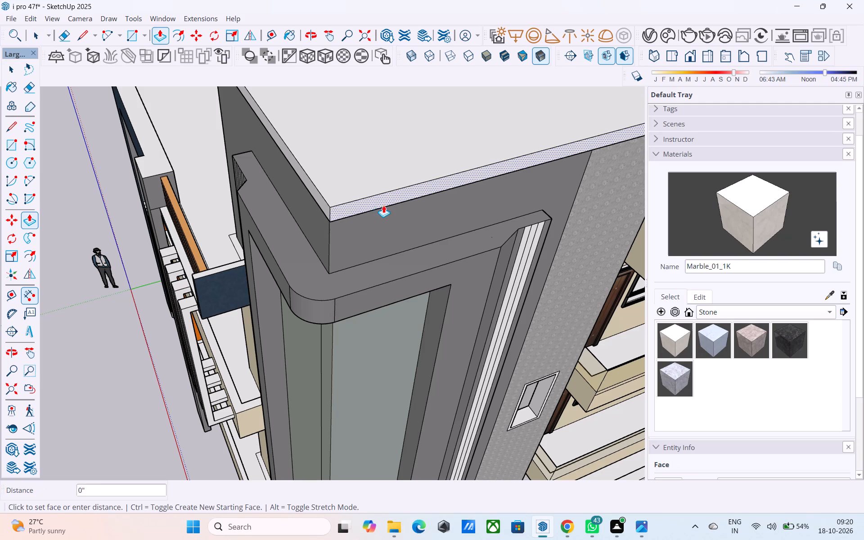
{"action": "type", "text": "2'"}
{"action": "key", "text": "Return"}
{"action": "key", "text": "space"}
Repeat the 2' outward Push/Pull on the next two edge faces around the tower roof slab.
{"action": "left_click", "coordinate": [342, 230]}
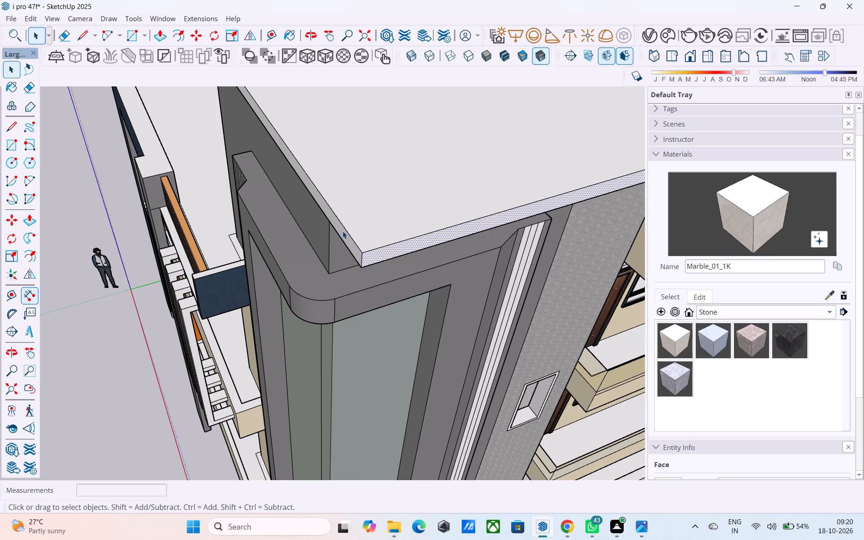
{"action": "scroll", "coordinate": [342, 231], "scroll_direction": "up", "scroll_amount": 3}
{"action": "key", "text": "p"}
{"action": "double_click", "coordinate": [342, 230]}
{"action": "scroll", "coordinate": [343, 230], "scroll_direction": "down", "scroll_amount": 6}
{"action": "middle_click_drag", "start_coordinate": [342, 244], "coordinate": [311, 302], "text": "shift"}
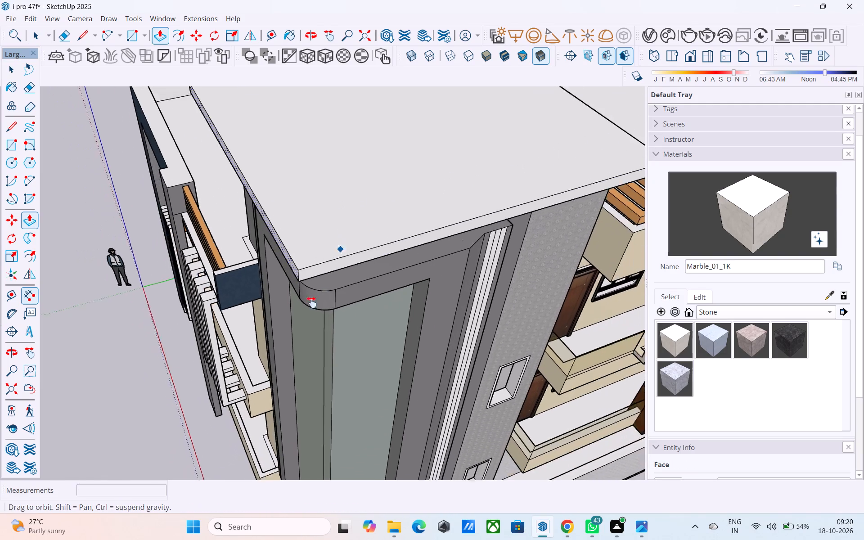
{"action": "middle_click_drag", "start_coordinate": [311, 302], "coordinate": [628, 267], "text": "shift"}
{"action": "middle_click_drag", "start_coordinate": [409, 237], "coordinate": [733, 186], "text": "shift"}
{"action": "scroll", "coordinate": [386, 191], "scroll_direction": "up", "scroll_amount": 3}
{"action": "key", "text": "space"}
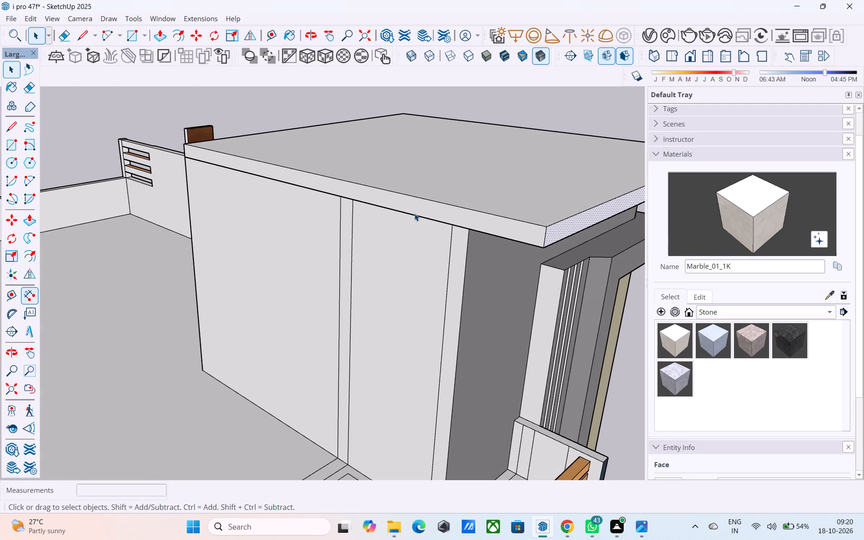
{"action": "left_click", "coordinate": [414, 213]}
{"action": "key", "text": "p"}
{"action": "double_click", "coordinate": [416, 211]}
Repeat the 2' outward Push/Pull on the tower roof slab's remaining edge face.
{"action": "scroll", "coordinate": [416, 211], "scroll_direction": "down", "scroll_amount": 2}
{"action": "middle_click_drag", "start_coordinate": [416, 211], "coordinate": [364, 284]}
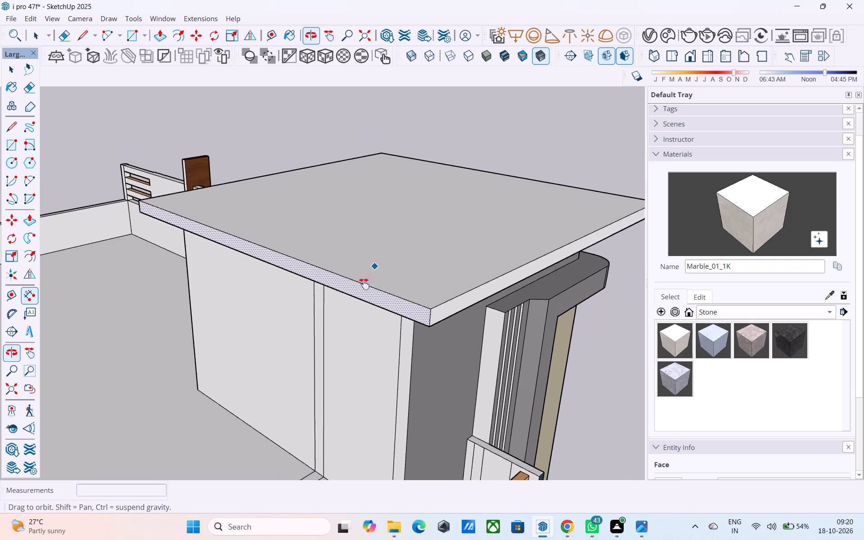
{"action": "middle_click_drag", "start_coordinate": [364, 284], "coordinate": [705, 288]}
{"action": "middle_click_drag", "start_coordinate": [358, 279], "coordinate": [519, 250]}
{"action": "scroll", "coordinate": [385, 271], "scroll_direction": "up", "scroll_amount": 4}
{"action": "left_click", "coordinate": [385, 256]}
{"action": "key", "text": "space"}
{"action": "left_click", "coordinate": [385, 256]}
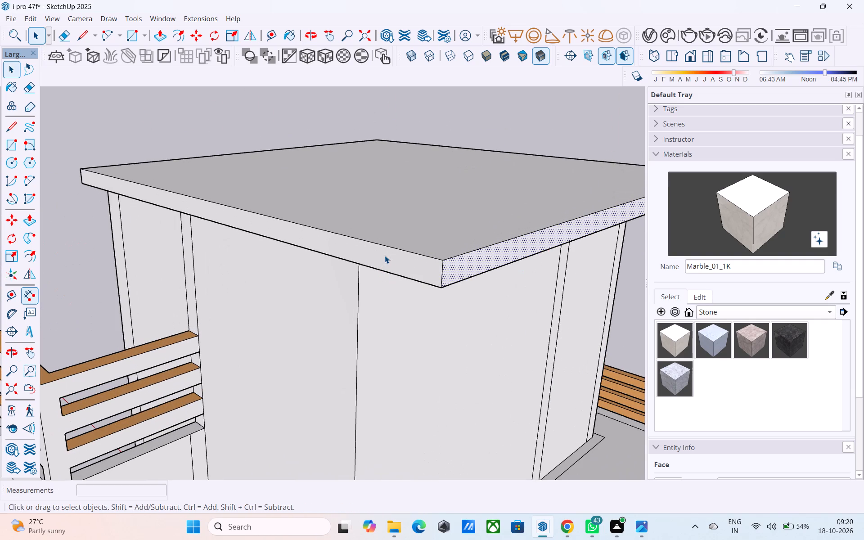
{"action": "key", "text": "p"}
{"action": "double_click", "coordinate": [385, 256]}
Examine the tower roof slab's overhang and the whole building from all sides.
{"action": "scroll", "coordinate": [385, 256], "scroll_direction": "down", "scroll_amount": 4}
{"action": "middle_click_drag", "start_coordinate": [385, 256], "coordinate": [213, 266]}
{"action": "scroll", "coordinate": [239, 260], "scroll_direction": "down", "scroll_amount": 5}
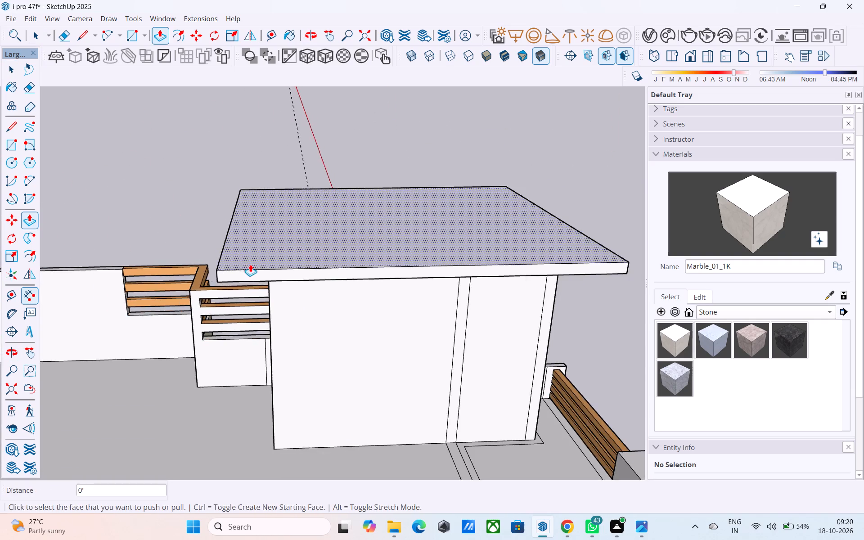
{"action": "middle_click_drag", "start_coordinate": [353, 257], "coordinate": [186, 240]}
{"action": "middle_click_drag", "start_coordinate": [377, 241], "coordinate": [232, 222]}
{"action": "scroll", "coordinate": [272, 218], "scroll_direction": "down", "scroll_amount": 4}
{"action": "middle_click_drag", "start_coordinate": [339, 259], "coordinate": [452, 198]}
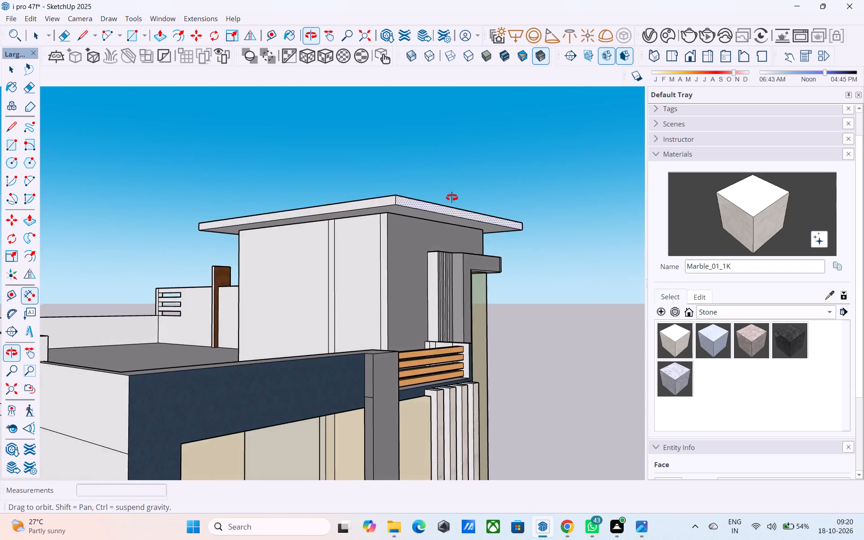
{"action": "middle_click_drag", "start_coordinate": [452, 198], "coordinate": [229, 234]}
{"action": "scroll", "coordinate": [305, 252], "scroll_direction": "down", "scroll_amount": 3}
{"action": "middle_click_drag", "start_coordinate": [358, 271], "coordinate": [281, 208]}
{"action": "scroll", "coordinate": [295, 215], "scroll_direction": "down", "scroll_amount": 7}
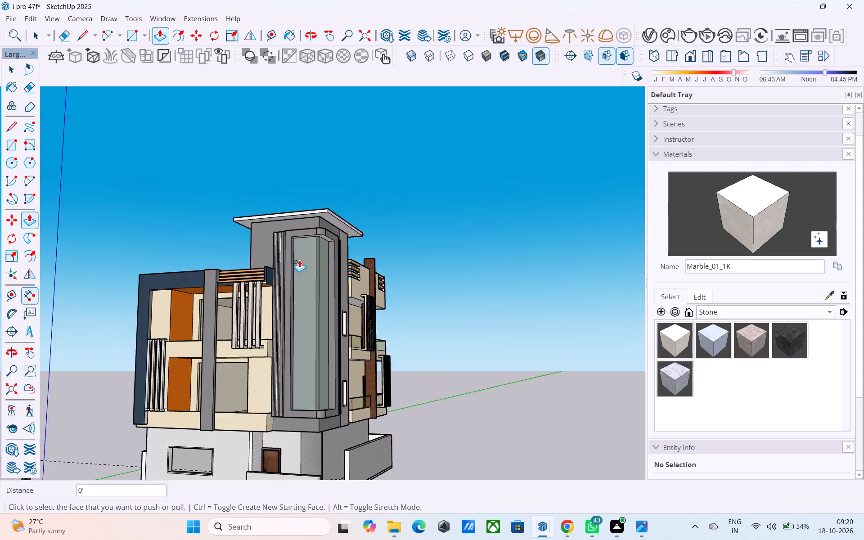
{"action": "middle_click_drag", "start_coordinate": [299, 260], "coordinate": [202, 288]}
{"action": "middle_click_drag", "start_coordinate": [325, 286], "coordinate": [186, 297]}
{"action": "scroll", "coordinate": [565, 249], "scroll_direction": "down", "scroll_amount": 3}
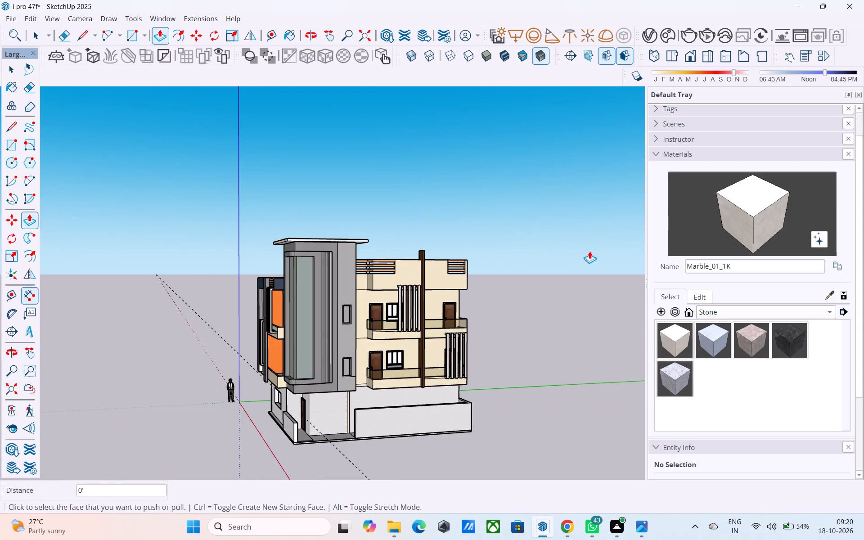
{"action": "middle_click_drag", "start_coordinate": [479, 284], "coordinate": [657, 283]}
{"action": "middle_click_drag", "start_coordinate": [453, 301], "coordinate": [342, 289]}
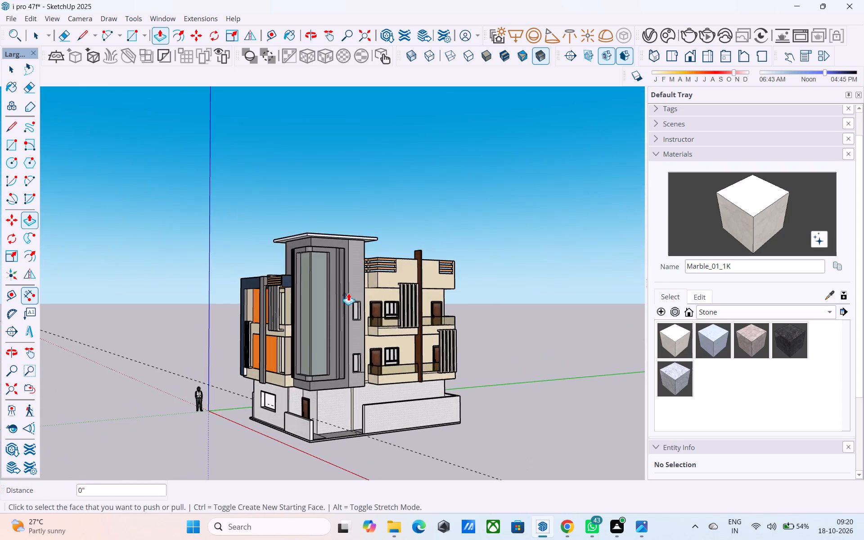
{"action": "middle_click_drag", "start_coordinate": [369, 291], "coordinate": [452, 304]}
Thicken the tower roof slab by pulling its top face up another 6".
{"action": "middle_click_drag", "start_coordinate": [392, 238], "coordinate": [387, 345]}
{"action": "scroll", "coordinate": [375, 329], "scroll_direction": "up", "scroll_amount": 4}
{"action": "left_click", "coordinate": [320, 237]}
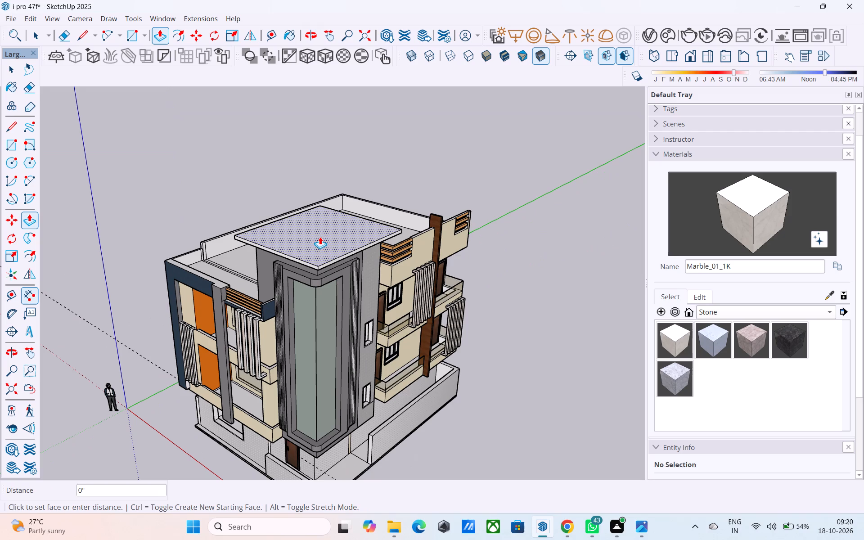
{"action": "type", "text": "6\""}
{"action": "key", "text": "Return"}
{"action": "key", "text": "space"}
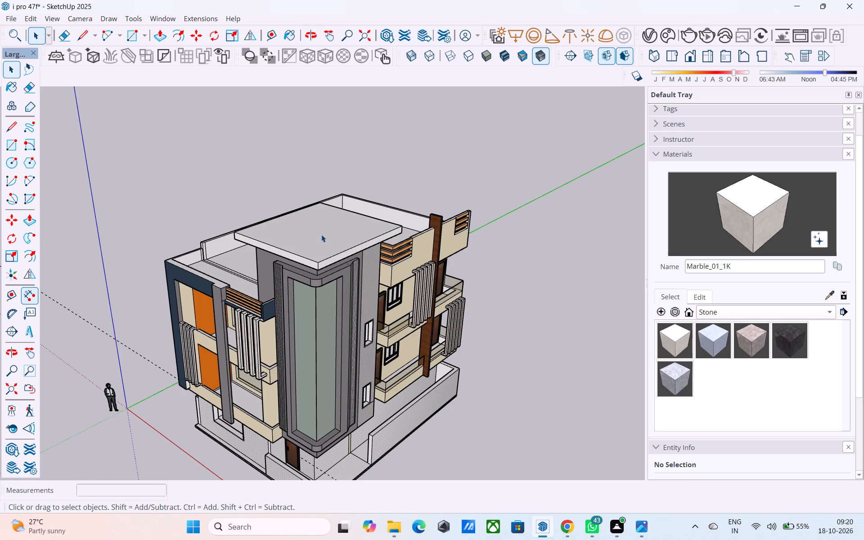
Paint the tower roof slab's top and two front edge faces with the in-model material M04_Stone_Frost.
{"action": "scroll", "coordinate": [720, 371], "scroll_direction": "up", "scroll_amount": 8}
{"action": "left_click", "coordinate": [719, 349]}
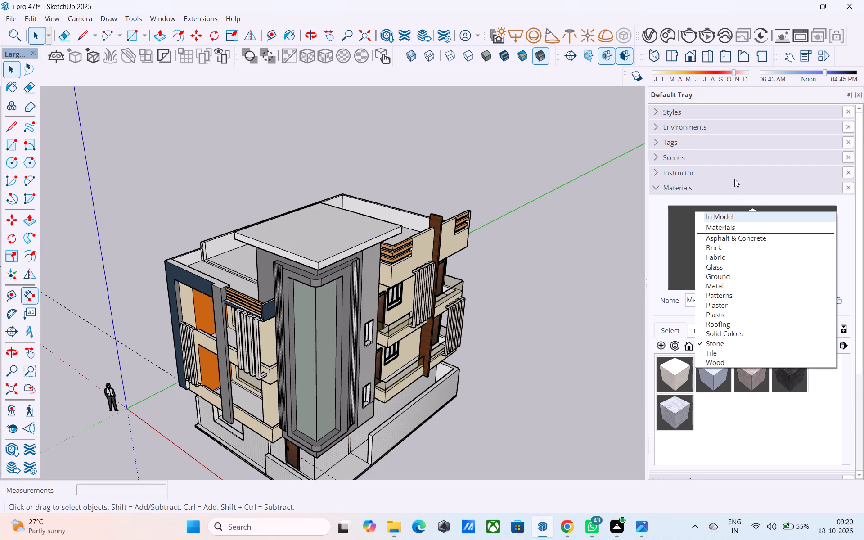
{"action": "left_click", "coordinate": [729, 212]}
{"action": "scroll", "coordinate": [714, 380], "scroll_direction": "down", "scroll_amount": 2}
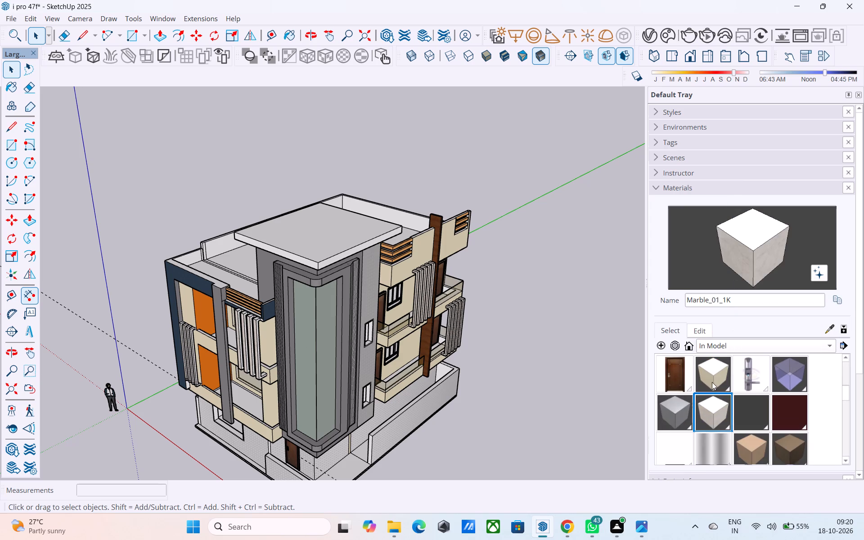
{"action": "scroll", "coordinate": [712, 382], "scroll_direction": "down", "scroll_amount": 1}
{"action": "left_click", "coordinate": [680, 408]}
{"action": "scroll", "coordinate": [317, 266], "scroll_direction": "up", "scroll_amount": 10}
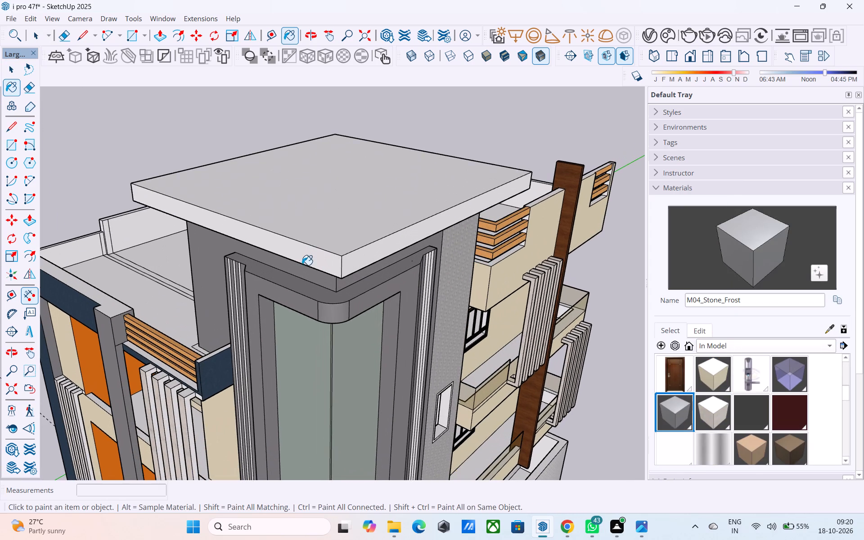
{"action": "left_click", "coordinate": [311, 259]}
{"action": "left_click", "coordinate": [320, 243]}
{"action": "left_click", "coordinate": [345, 261]}
Paint the roof slab's underside and the underside of the glazing frame's top with M04_Stone_Frost.
{"action": "middle_click_drag", "start_coordinate": [345, 261], "coordinate": [397, 53]}
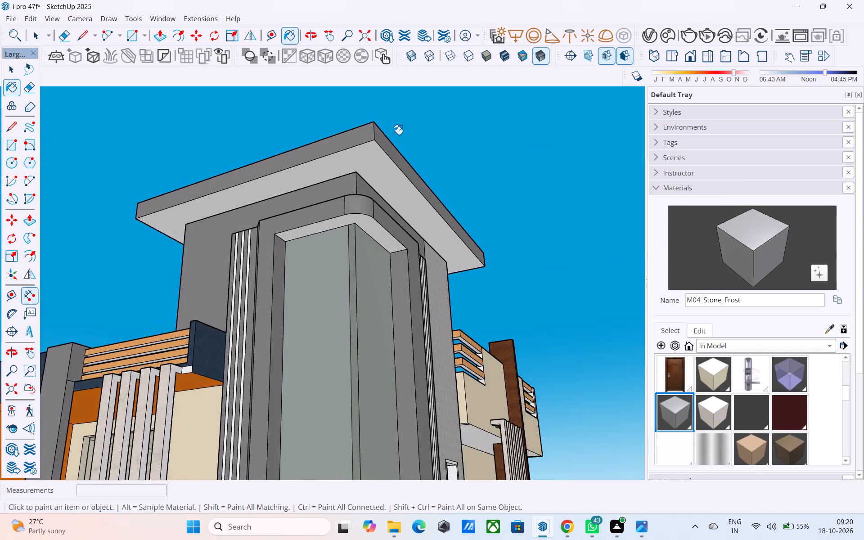
{"action": "scroll", "coordinate": [392, 136], "scroll_direction": "up", "scroll_amount": 3}
{"action": "left_click_drag", "start_coordinate": [339, 180], "coordinate": [340, 174]}
{"action": "scroll", "coordinate": [343, 171], "scroll_direction": "down", "scroll_amount": 8}
{"action": "middle_click_drag", "start_coordinate": [343, 175], "coordinate": [354, 138]}
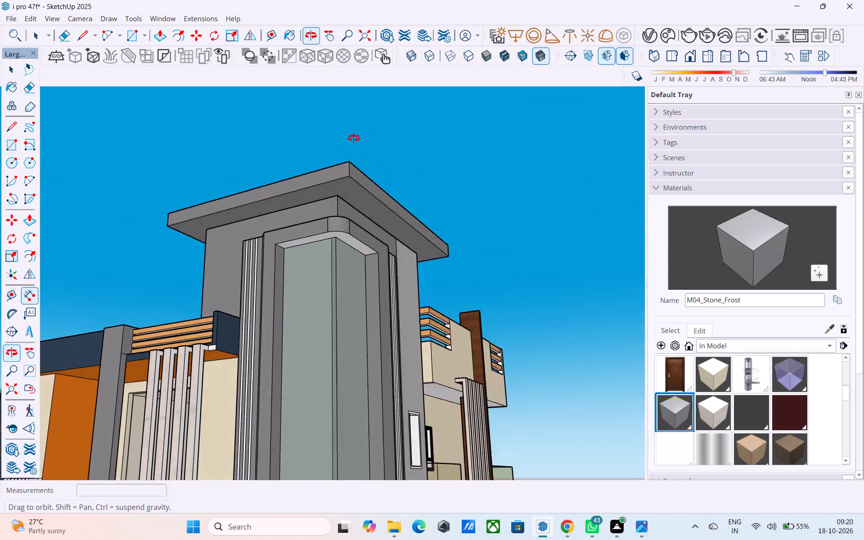
{"action": "middle_click_drag", "start_coordinate": [354, 138], "coordinate": [359, 119]}
{"action": "scroll", "coordinate": [351, 169], "scroll_direction": "up", "scroll_amount": 8}
{"action": "left_click", "coordinate": [341, 211]}
{"action": "scroll", "coordinate": [341, 211], "scroll_direction": "down", "scroll_amount": 11}
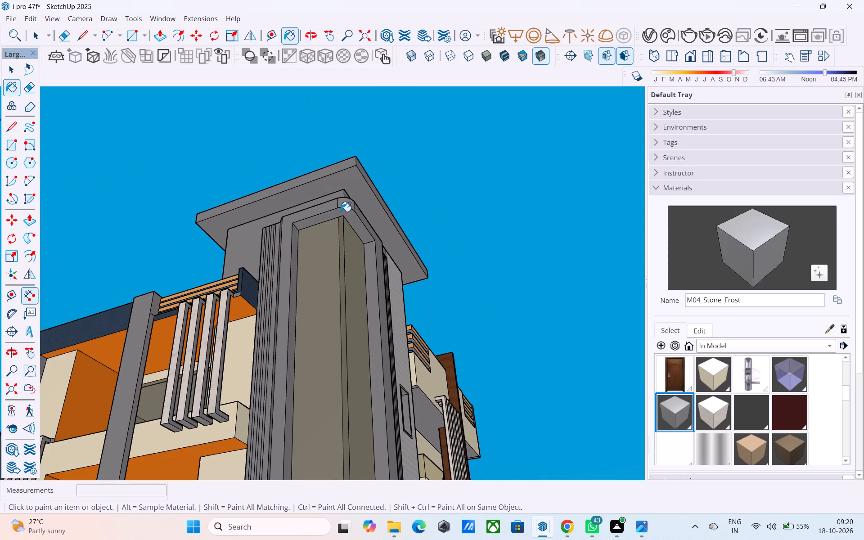
Undo the last paint application at the top of the tower's glazing.
{"action": "middle_click_drag", "start_coordinate": [340, 216], "coordinate": [326, 267]}
{"action": "key", "text": "ctrl+z"}
{"action": "key", "text": "space"}
Examine the corner tower and its roof slab from the front, the side and the terrace for unpainted faces.
{"action": "scroll", "coordinate": [327, 256], "scroll_direction": "down", "scroll_amount": 6}
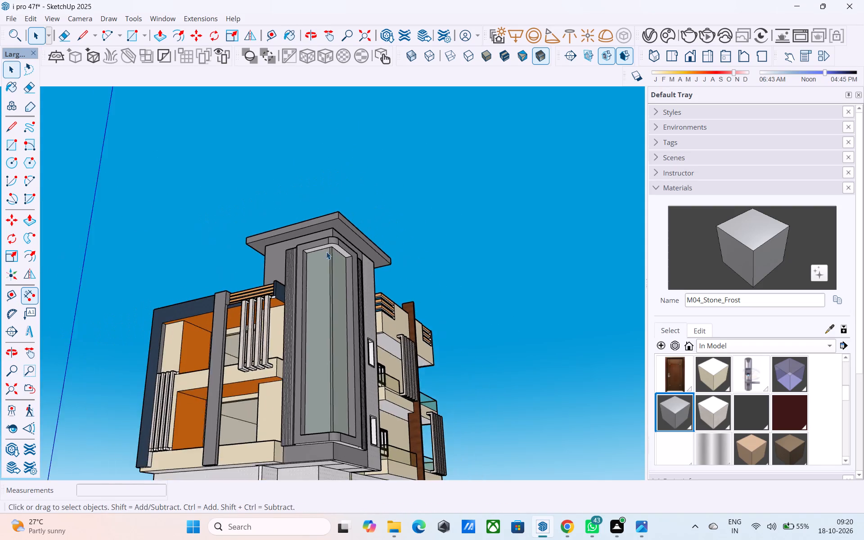
{"action": "middle_click_drag", "start_coordinate": [326, 252], "coordinate": [320, 395]}
{"action": "scroll", "coordinate": [323, 384], "scroll_direction": "down", "scroll_amount": 1}
{"action": "scroll", "coordinate": [320, 395], "scroll_direction": "up", "scroll_amount": 6}
{"action": "middle_click_drag", "start_coordinate": [306, 389], "coordinate": [232, 430]}
{"action": "scroll", "coordinate": [307, 307], "scroll_direction": "up", "scroll_amount": 1}
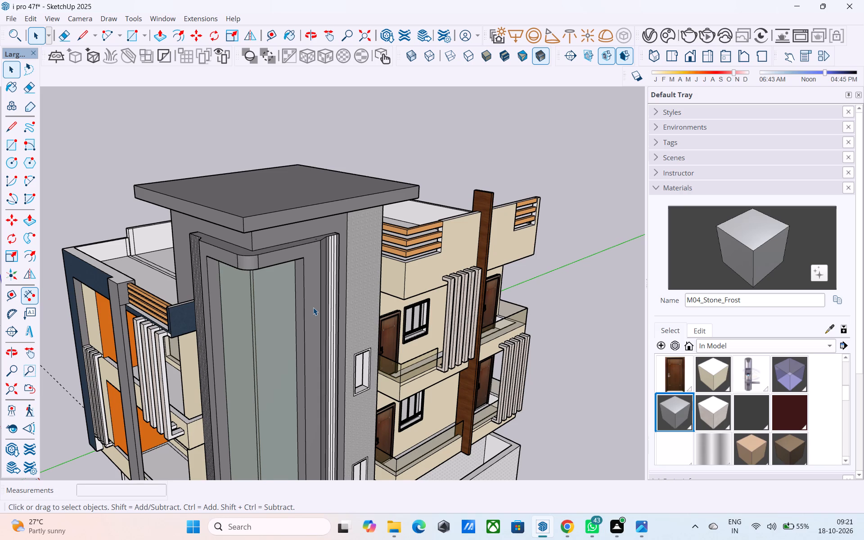
{"action": "scroll", "coordinate": [313, 307], "scroll_direction": "down", "scroll_amount": 5}
{"action": "middle_click_drag", "start_coordinate": [313, 308], "coordinate": [459, 270]}
{"action": "middle_click_drag", "start_coordinate": [478, 225], "coordinate": [480, 189]}
{"action": "scroll", "coordinate": [355, 147], "scroll_direction": "up", "scroll_amount": 4}
{"action": "middle_click_drag", "start_coordinate": [354, 147], "coordinate": [434, 159]}
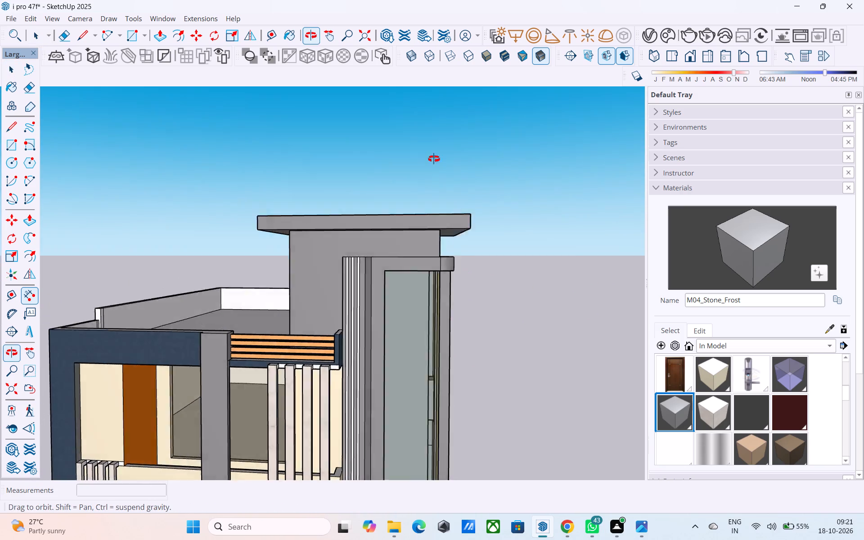
{"action": "middle_click_drag", "start_coordinate": [434, 159], "coordinate": [572, 218]}
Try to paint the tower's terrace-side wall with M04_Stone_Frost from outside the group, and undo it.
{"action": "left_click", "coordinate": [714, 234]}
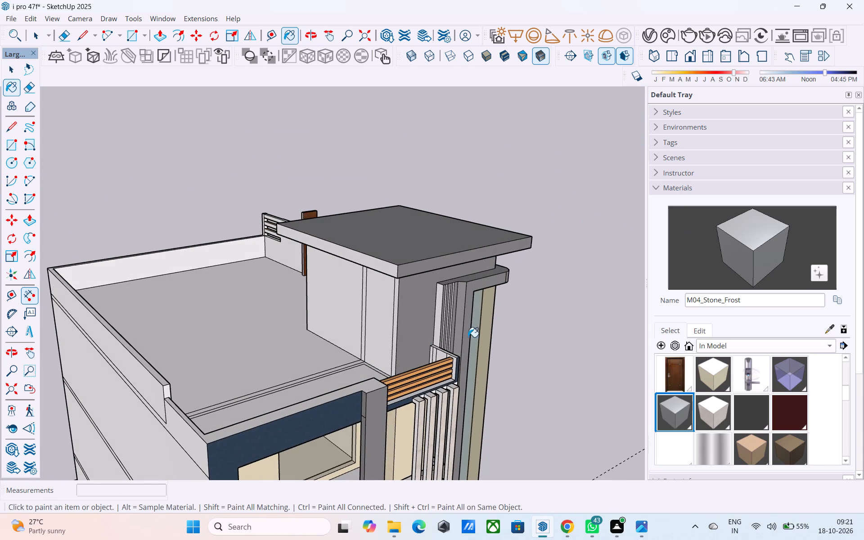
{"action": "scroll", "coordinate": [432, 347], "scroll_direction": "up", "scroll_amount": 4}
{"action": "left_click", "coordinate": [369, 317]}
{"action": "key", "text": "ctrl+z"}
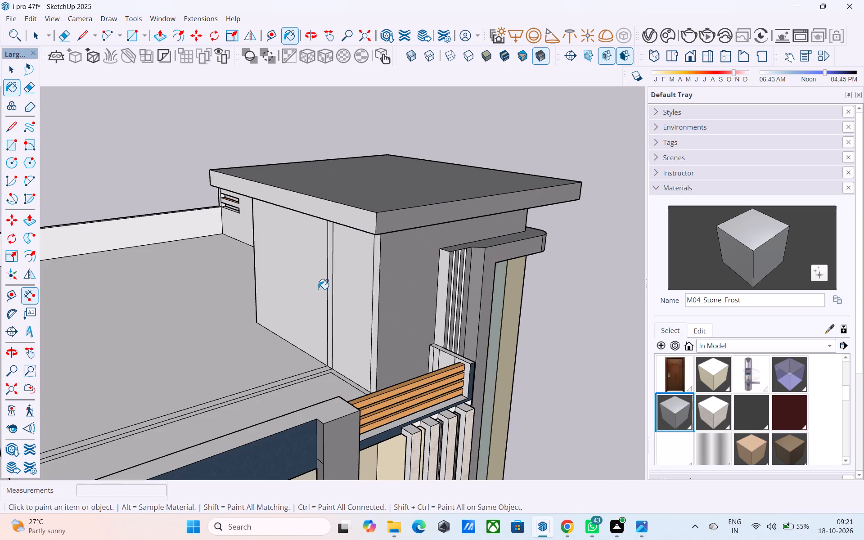
Open the building group and paint the tower's terrace-side wall faces and narrow vertical strips with M04_Stone_Frost.
{"action": "key", "text": "space"}
{"action": "double_click", "coordinate": [318, 289]}
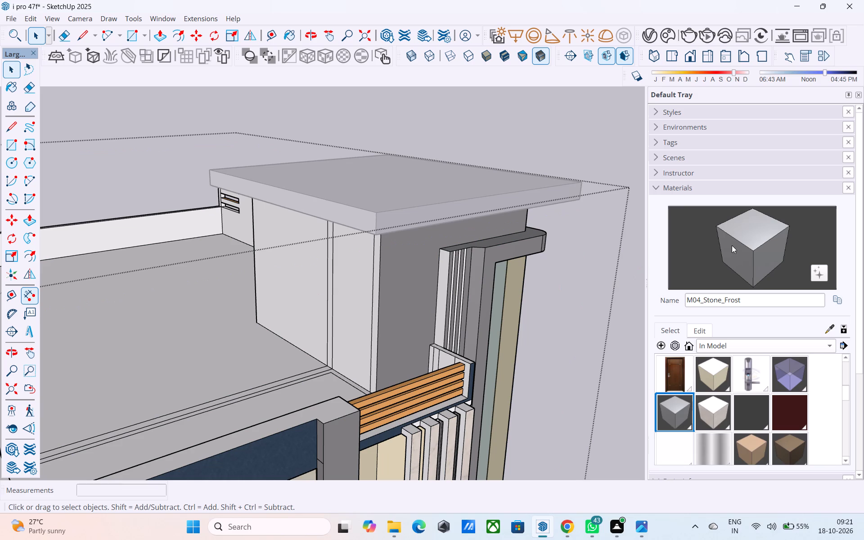
{"action": "left_click", "coordinate": [732, 245]}
{"action": "scroll", "coordinate": [333, 340], "scroll_direction": "up", "scroll_amount": 4}
{"action": "left_click", "coordinate": [341, 323]}
{"action": "left_click", "coordinate": [300, 284]}
{"action": "scroll", "coordinate": [310, 292], "scroll_direction": "up", "scroll_amount": 1}
{"action": "middle_click_drag", "start_coordinate": [348, 290], "coordinate": [355, 290]}
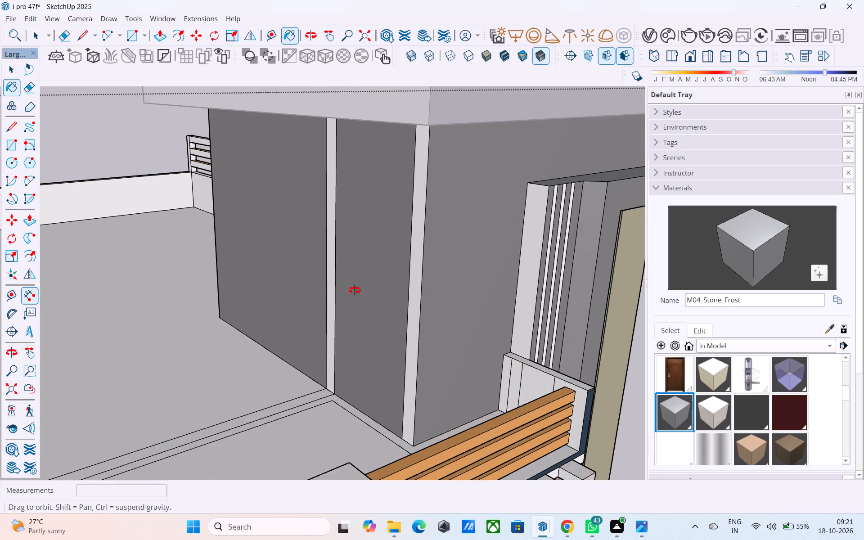
{"action": "middle_click_drag", "start_coordinate": [355, 290], "coordinate": [373, 288]}
{"action": "left_click", "coordinate": [442, 269]}
{"action": "left_click", "coordinate": [346, 266]}
{"action": "scroll", "coordinate": [346, 266], "scroll_direction": "down", "scroll_amount": 4}
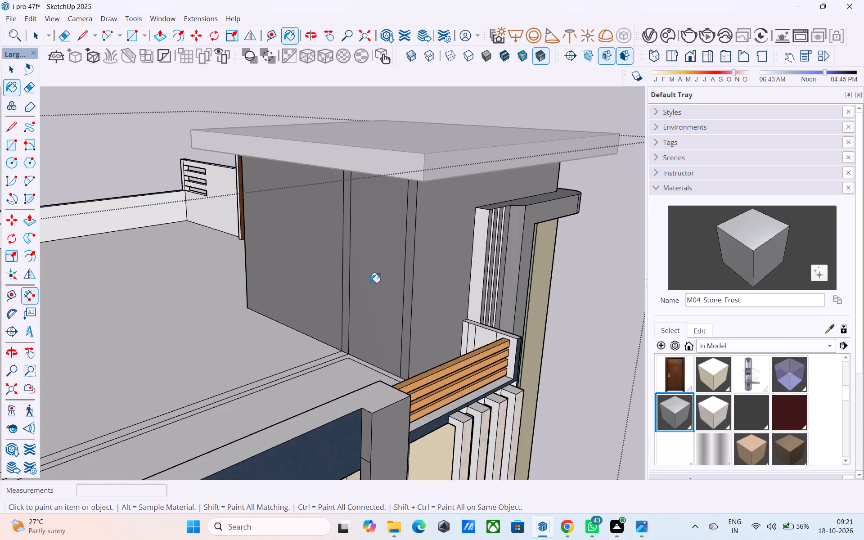
Paint the unpainted side face of the tower's projecting glazing frame with M04_Stone_Frost.
{"action": "middle_click_drag", "start_coordinate": [431, 306], "coordinate": [402, 369]}
{"action": "scroll", "coordinate": [438, 375], "scroll_direction": "up", "scroll_amount": 3}
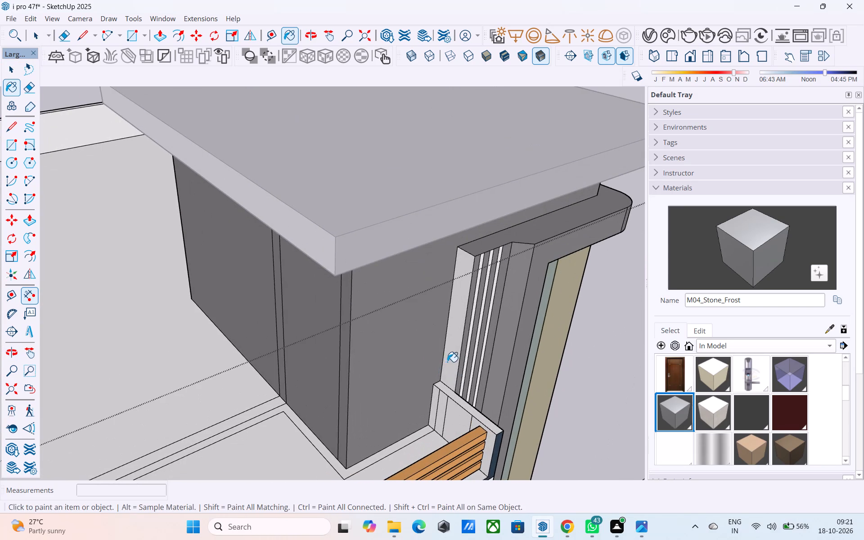
{"action": "left_click", "coordinate": [447, 362]}
Paint the tower's remaining wall faces and narrow vertical strips on the balcony side with M04_Stone_Frost.
{"action": "scroll", "coordinate": [447, 361], "scroll_direction": "down", "scroll_amount": 7}
{"action": "middle_click_drag", "start_coordinate": [454, 355], "coordinate": [131, 311]}
{"action": "middle_click_drag", "start_coordinate": [252, 286], "coordinate": [2, 271]}
{"action": "middle_click_drag", "start_coordinate": [194, 238], "coordinate": [56, 238]}
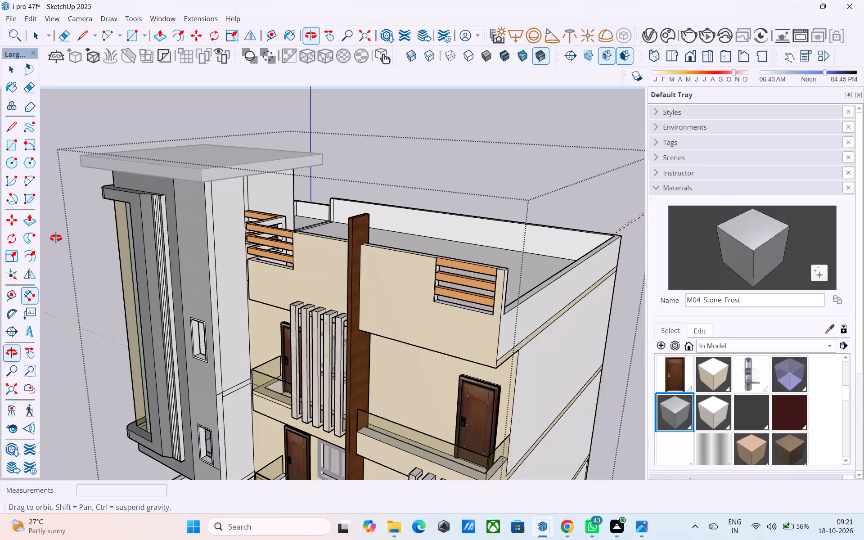
{"action": "middle_click_drag", "start_coordinate": [56, 238], "coordinate": [56, 238]}
{"action": "scroll", "coordinate": [196, 229], "scroll_direction": "up", "scroll_amount": 7}
{"action": "left_click", "coordinate": [296, 186]}
{"action": "left_click", "coordinate": [236, 207]}
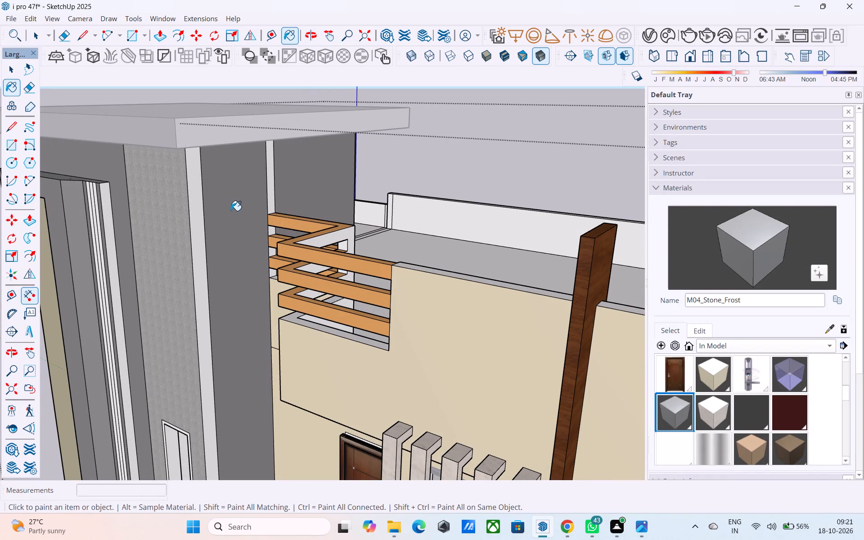
{"action": "left_click", "coordinate": [193, 226]}
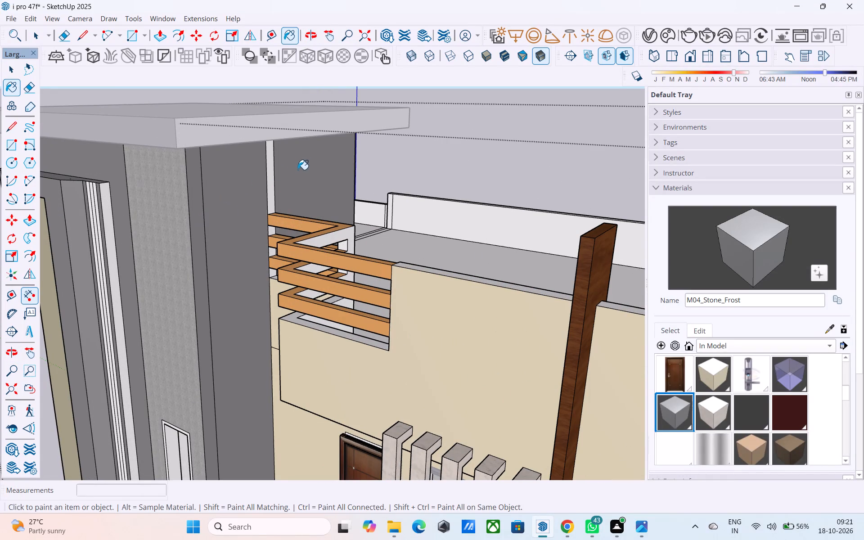
{"action": "left_click", "coordinate": [267, 176]}
Erase the vertical edges bounding the narrow strip on the tower's balcony-side wall.
{"action": "key", "text": "e"}
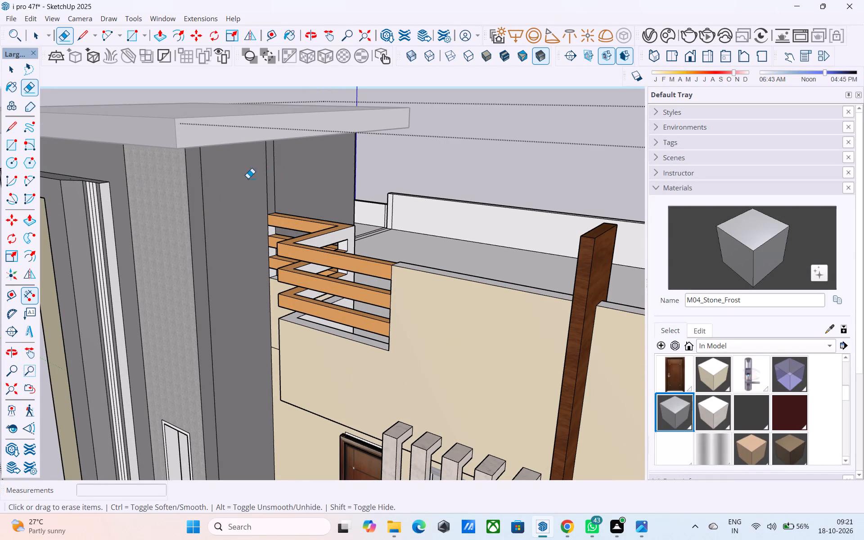
{"action": "left_click_drag", "start_coordinate": [248, 178], "coordinate": [348, 152]}
{"action": "scroll", "coordinate": [346, 166], "scroll_direction": "down", "scroll_amount": 8}
{"action": "key", "text": "space"}
Save the model.
{"action": "middle_click_drag", "start_coordinate": [254, 234], "coordinate": [675, 221]}
{"action": "middle_click_drag", "start_coordinate": [338, 221], "coordinate": [369, 226]}
{"action": "key", "text": "ctrl+s"}
{"action": "key", "text": "space"}
Close the building group after editing and save the model again.
{"action": "middle_click_drag", "start_coordinate": [369, 226], "coordinate": [310, 226]}
{"action": "scroll", "coordinate": [251, 229], "scroll_direction": "down", "scroll_amount": 1}
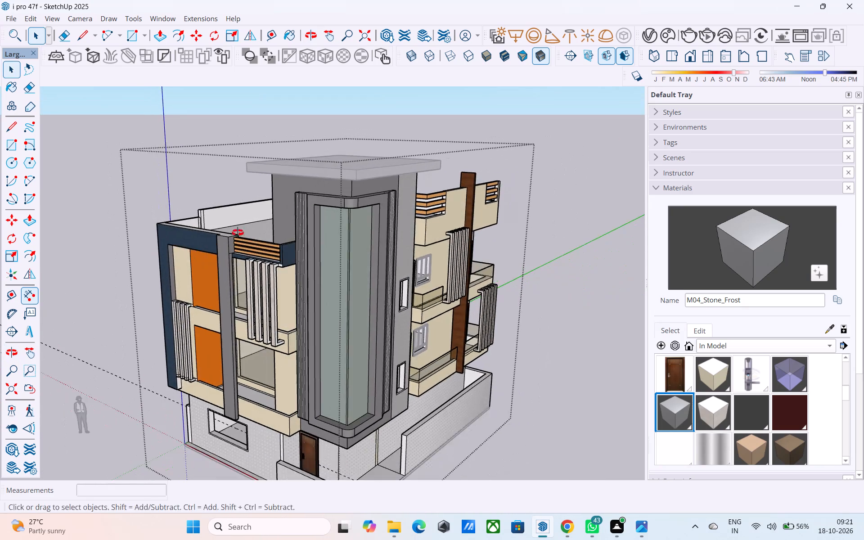
{"action": "middle_click_drag", "start_coordinate": [238, 233], "coordinate": [314, 135]}
{"action": "left_click", "coordinate": [465, 153]}
{"action": "scroll", "coordinate": [465, 153], "scroll_direction": "up", "scroll_amount": 1}
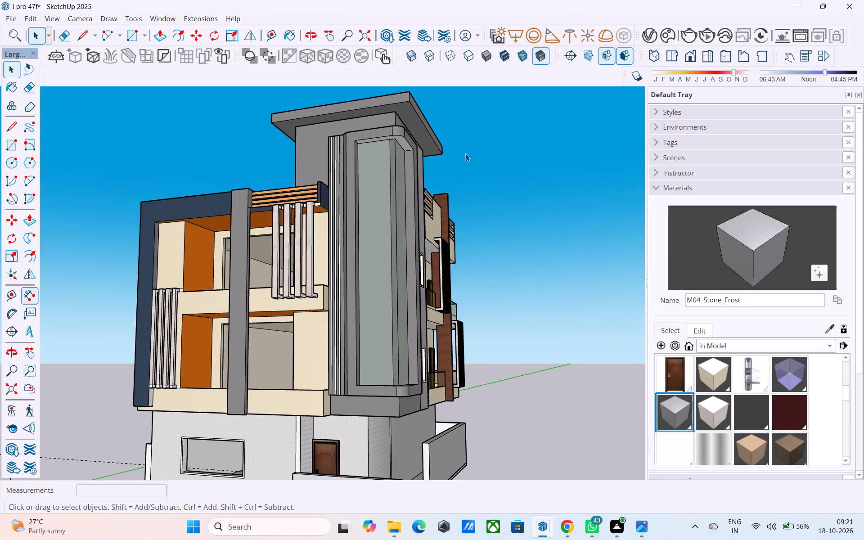
{"action": "middle_click_drag", "start_coordinate": [465, 153], "coordinate": [450, 188]}
{"action": "key", "text": "ctrl+s"}
Examine the whole building from the front corner, the ground floor, the balcony side and above the terrace.
{"action": "middle_click_drag", "start_coordinate": [450, 187], "coordinate": [427, 240], "text": "shift"}
{"action": "middle_click_drag", "start_coordinate": [360, 345], "coordinate": [346, 308]}
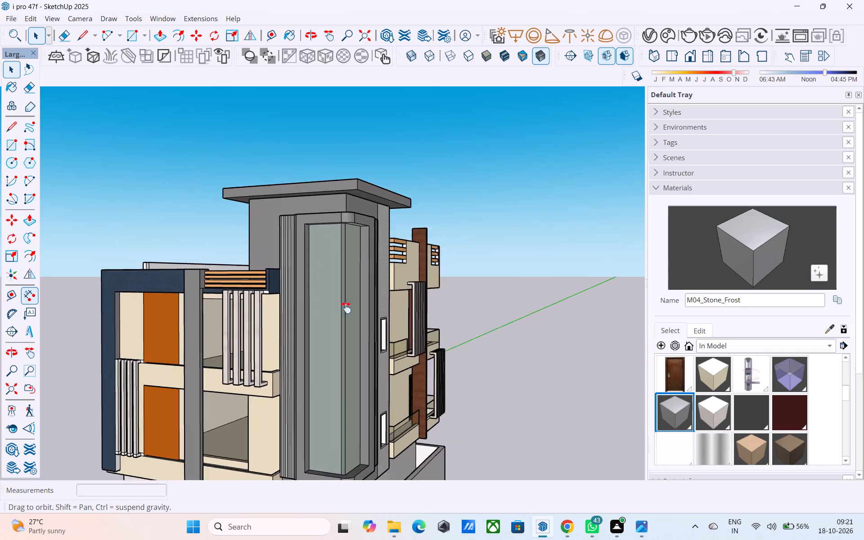
{"action": "middle_click_drag", "start_coordinate": [346, 308], "coordinate": [289, 297]}
{"action": "middle_click_drag", "start_coordinate": [306, 334], "coordinate": [363, 243], "text": "shift"}
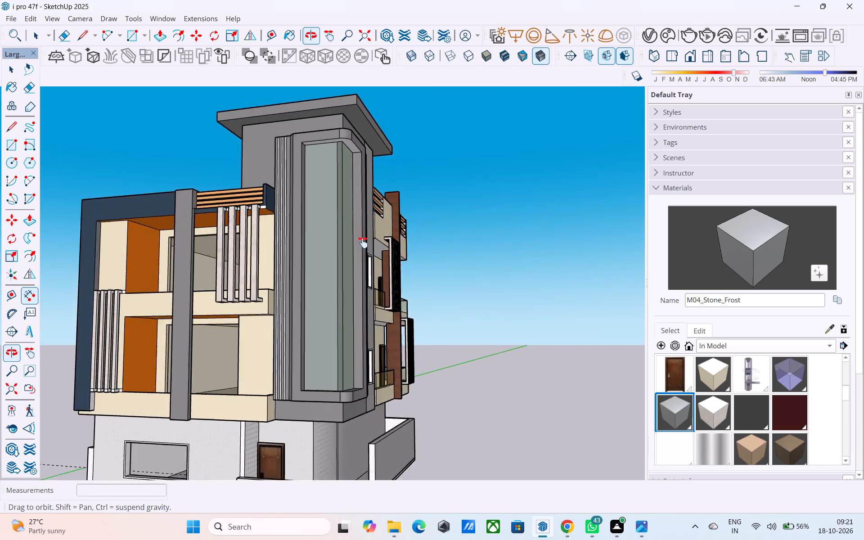
{"action": "middle_click_drag", "start_coordinate": [363, 243], "coordinate": [322, 123], "text": "shift"}
{"action": "middle_click_drag", "start_coordinate": [298, 208], "coordinate": [292, 354], "text": "shift"}
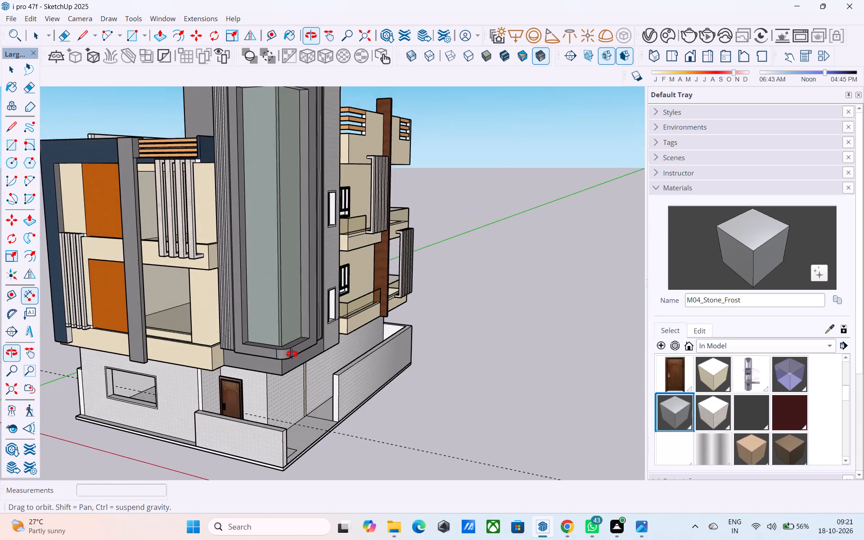
{"action": "middle_click_drag", "start_coordinate": [292, 354], "coordinate": [292, 355], "text": "shift"}
{"action": "scroll", "coordinate": [283, 357], "scroll_direction": "down", "scroll_amount": 2}
{"action": "middle_click_drag", "start_coordinate": [279, 367], "coordinate": [271, 384], "text": "shift"}
{"action": "scroll", "coordinate": [271, 384], "scroll_direction": "up", "scroll_amount": 5}
{"action": "middle_click_drag", "start_coordinate": [283, 433], "coordinate": [230, 389]}
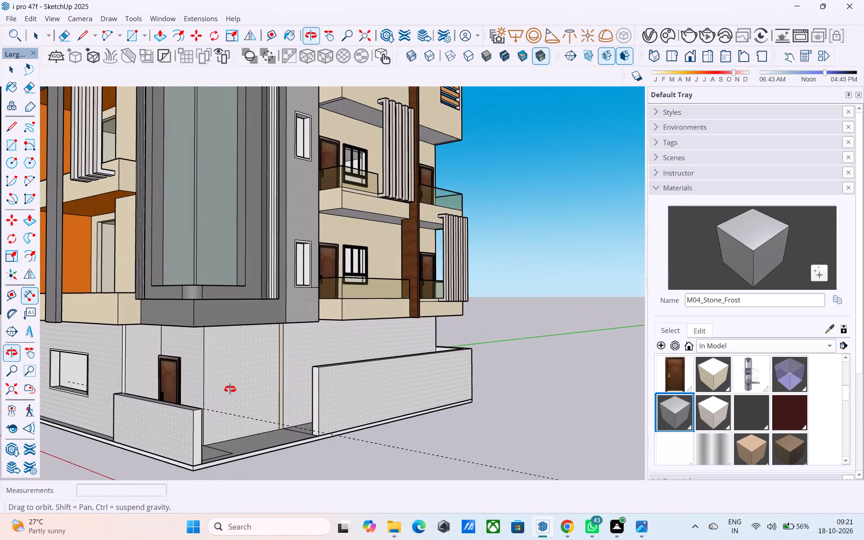
{"action": "middle_click_drag", "start_coordinate": [230, 389], "coordinate": [371, 367]}
{"action": "middle_click_drag", "start_coordinate": [331, 213], "coordinate": [290, 398]}
{"action": "scroll", "coordinate": [290, 398], "scroll_direction": "down", "scroll_amount": 2}
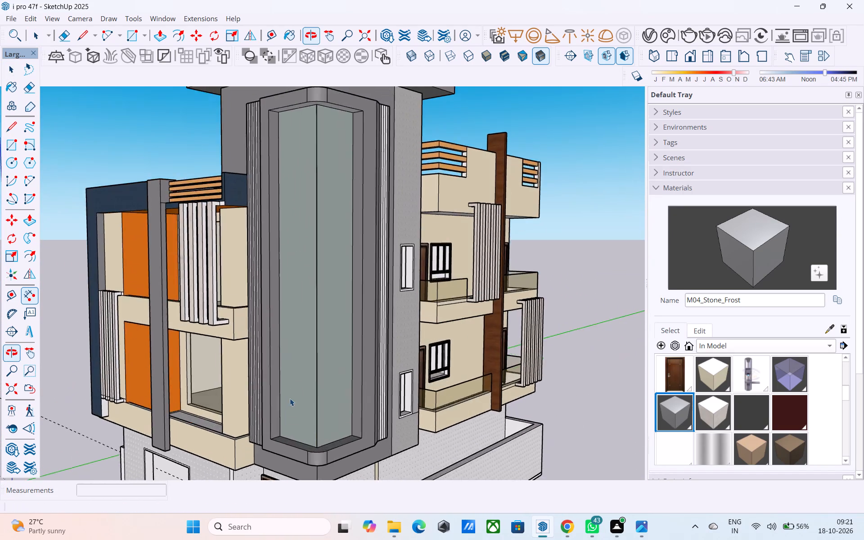
{"action": "scroll", "coordinate": [290, 398], "scroll_direction": "down", "scroll_amount": 3}
{"action": "middle_click_drag", "start_coordinate": [272, 307], "coordinate": [390, 338], "text": "shift"}
{"action": "scroll", "coordinate": [411, 336], "scroll_direction": "up", "scroll_amount": 4}
{"action": "scroll", "coordinate": [411, 336], "scroll_direction": "down", "scroll_amount": 4}
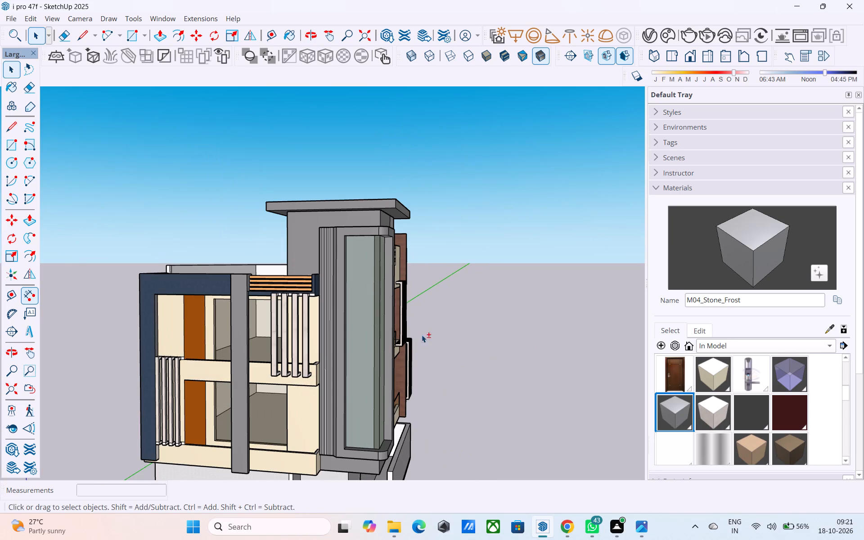
{"action": "middle_click_drag", "start_coordinate": [443, 342], "coordinate": [435, 389], "text": "shift"}
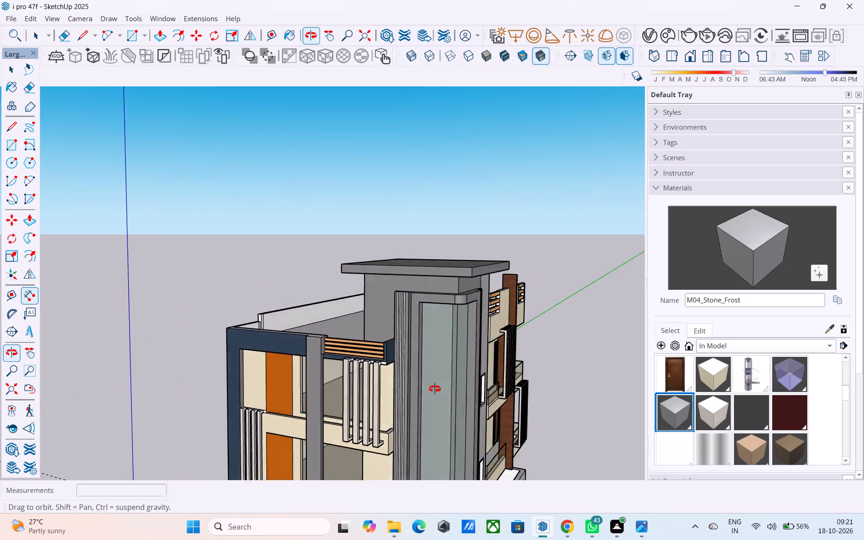
{"action": "middle_click_drag", "start_coordinate": [435, 389], "coordinate": [253, 390], "text": "shift"}
{"action": "middle_click_drag", "start_coordinate": [471, 351], "coordinate": [107, 409], "text": "shift"}
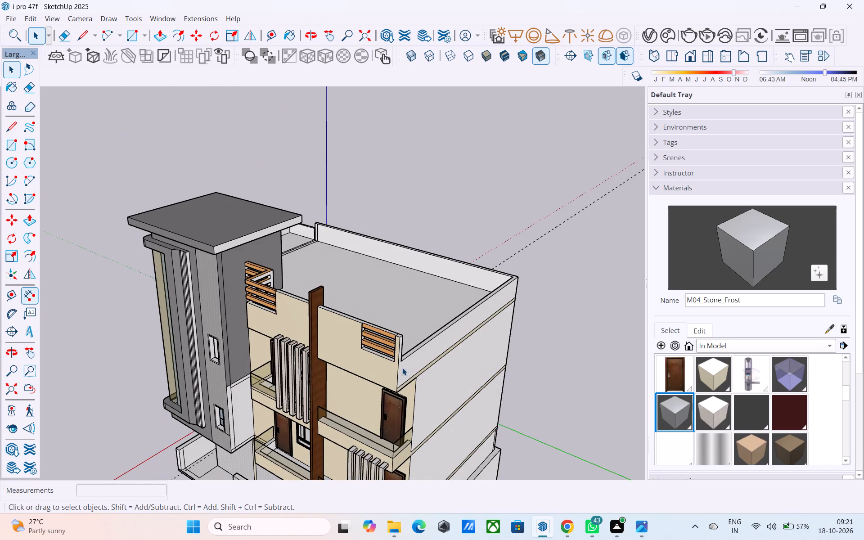
{"action": "middle_click_drag", "start_coordinate": [402, 368], "coordinate": [354, 347], "text": "shift"}
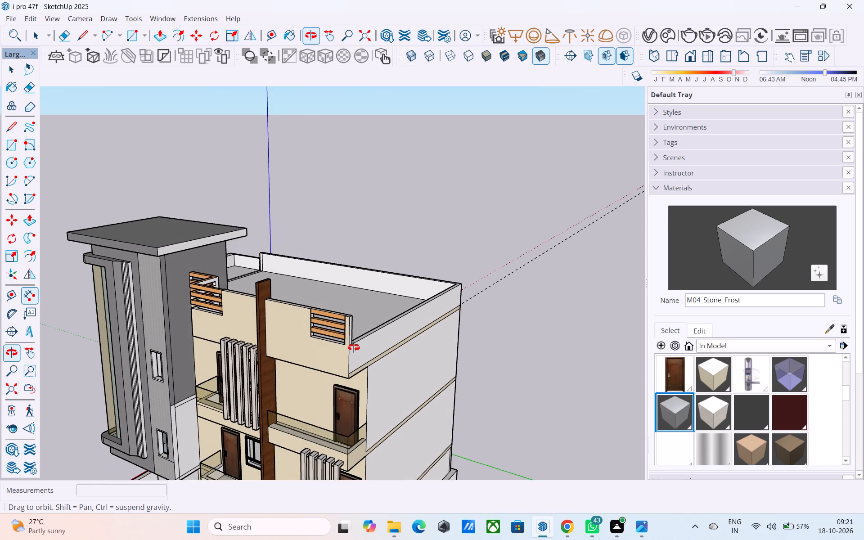
{"action": "middle_click_drag", "start_coordinate": [354, 347], "coordinate": [294, 411], "text": "shift"}
{"action": "scroll", "coordinate": [294, 411], "scroll_direction": "up", "scroll_amount": 4}
{"action": "scroll", "coordinate": [294, 411], "scroll_direction": "down", "scroll_amount": 1}
{"action": "middle_click_drag", "start_coordinate": [294, 411], "coordinate": [216, 442], "text": "shift"}
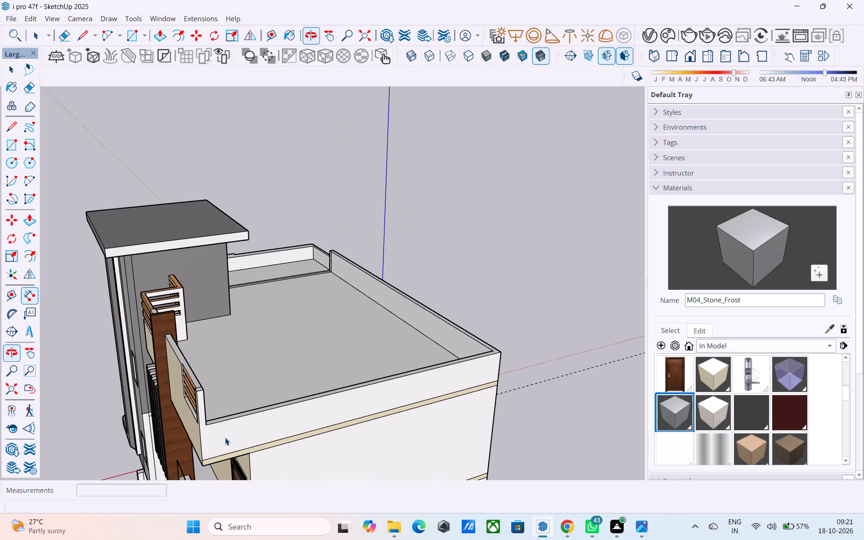
Draw a 6" wide rectangle across the top of the terrace's rear parapet, near the balcony-side corner.
{"action": "middle_click_drag", "start_coordinate": [255, 416], "coordinate": [255, 458], "text": "shift"}
{"action": "scroll", "coordinate": [255, 458], "scroll_direction": "up", "scroll_amount": 3}
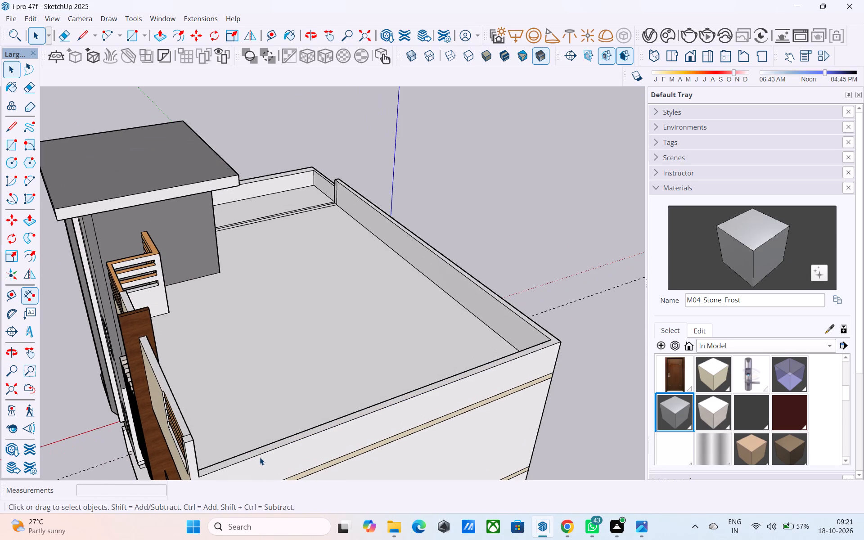
{"action": "key", "text": "r"}
{"action": "scroll", "coordinate": [260, 457], "scroll_direction": "up", "scroll_amount": 1}
{"action": "left_click", "coordinate": [261, 447]}
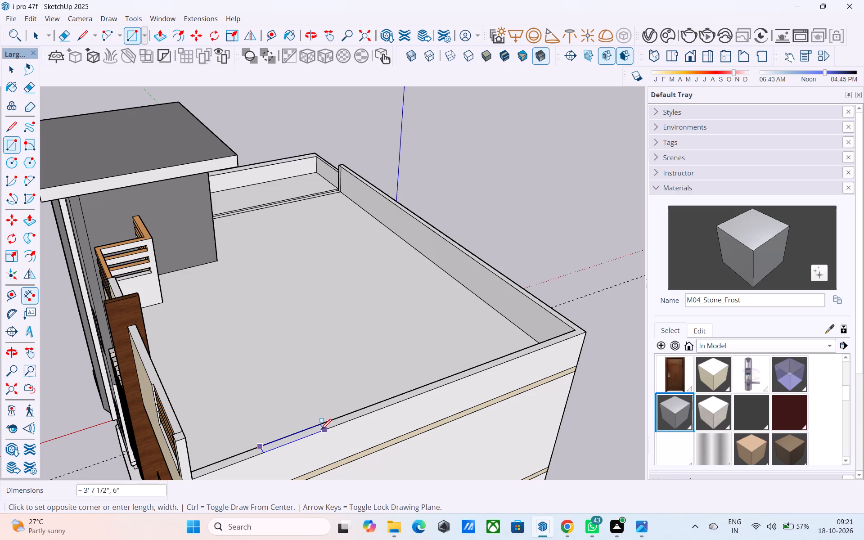
{"action": "left_click", "coordinate": [307, 434]}
Pull the parapet rectangle up 5', level with the top of the wooden fin.
{"action": "key", "text": "space"}
{"action": "left_click", "coordinate": [293, 438]}
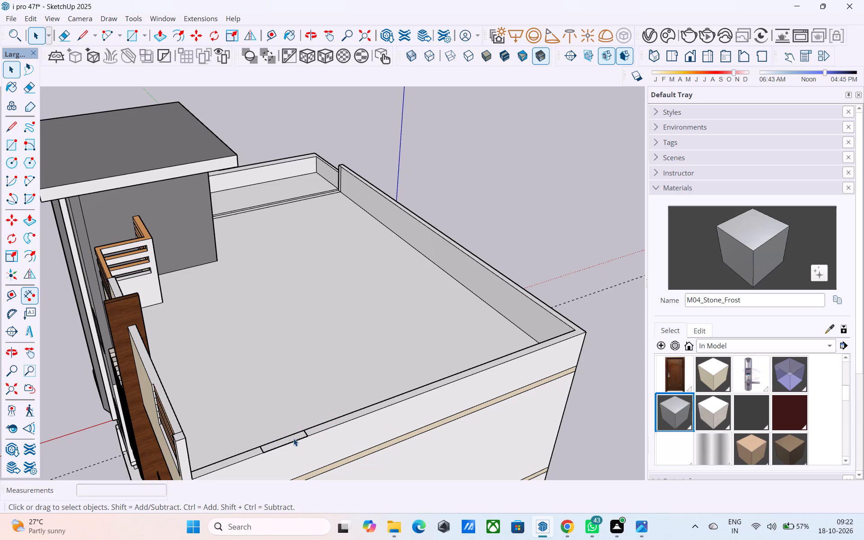
{"action": "double_click", "coordinate": [293, 438]}
{"action": "left_click", "coordinate": [292, 437]}
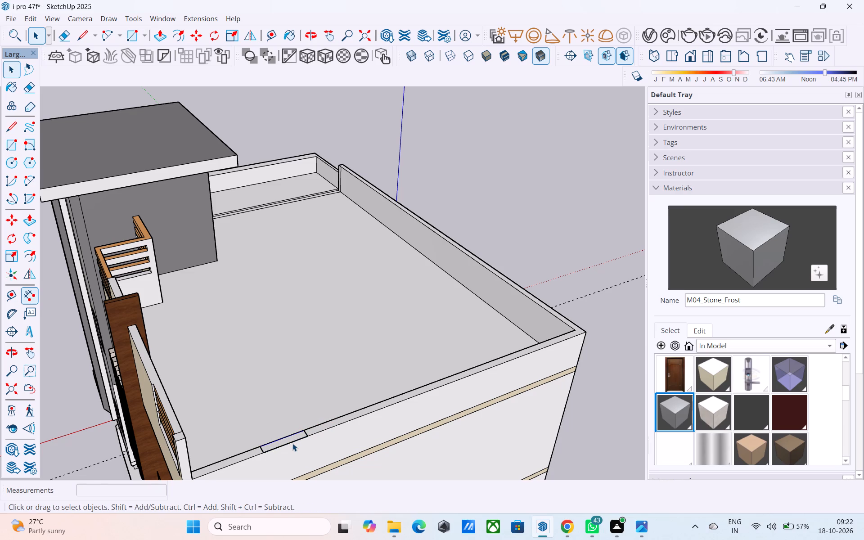
{"action": "scroll", "coordinate": [292, 443], "scroll_direction": "up", "scroll_amount": 4}
{"action": "left_click", "coordinate": [289, 438]}
{"action": "key", "text": "p"}
{"action": "left_click", "coordinate": [289, 438]}
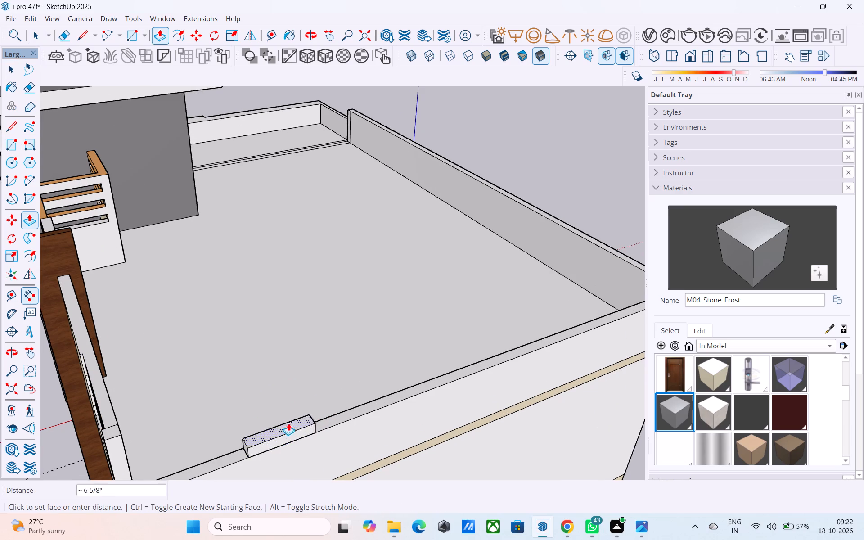
{"action": "scroll", "coordinate": [298, 379], "scroll_direction": "down", "scroll_amount": 6}
{"action": "left_click", "coordinate": [144, 289]}
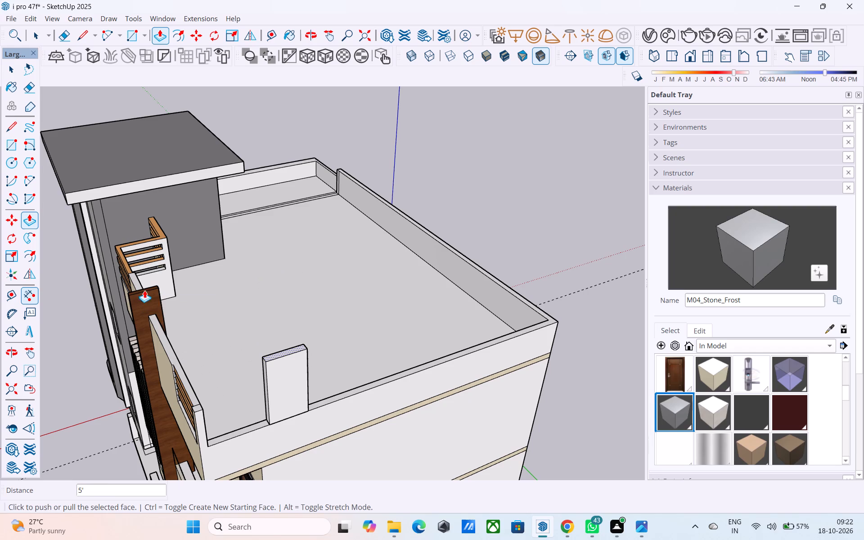
Draw a rectangle about 6' 1 3/4" by 10' 6" from the wooden fin's top corner to the top corner of the parapet post.
{"action": "scroll", "coordinate": [193, 350], "scroll_direction": "down", "scroll_amount": 1}
{"action": "middle_click_drag", "start_coordinate": [193, 350], "coordinate": [222, 383]}
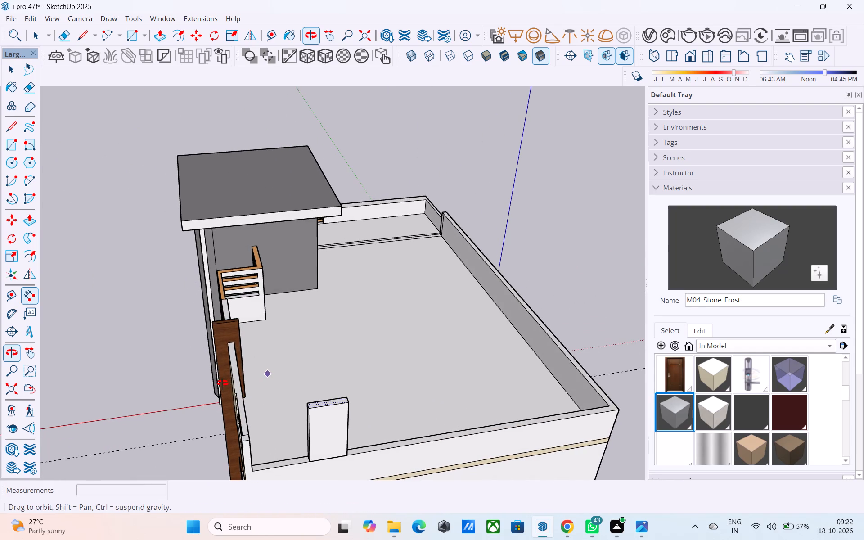
{"action": "middle_click_drag", "start_coordinate": [222, 383], "coordinate": [222, 383]}
{"action": "key", "text": "r"}
{"action": "scroll", "coordinate": [222, 383], "scroll_direction": "up", "scroll_amount": 3}
{"action": "middle_click_drag", "start_coordinate": [243, 295], "coordinate": [245, 320]}
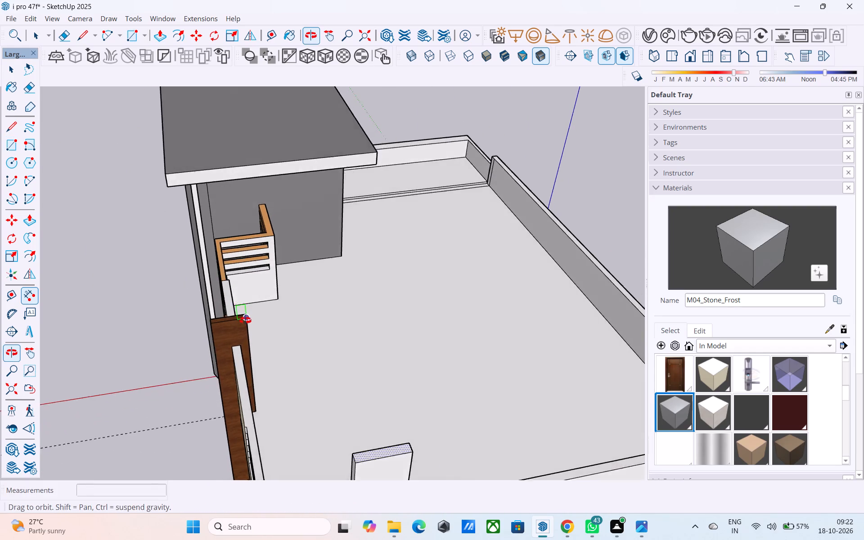
{"action": "middle_click_drag", "start_coordinate": [245, 320], "coordinate": [247, 322]}
{"action": "scroll", "coordinate": [247, 321], "scroll_direction": "up", "scroll_amount": 6}
{"action": "left_click", "coordinate": [243, 314]}
{"action": "scroll", "coordinate": [243, 314], "scroll_direction": "down", "scroll_amount": 5}
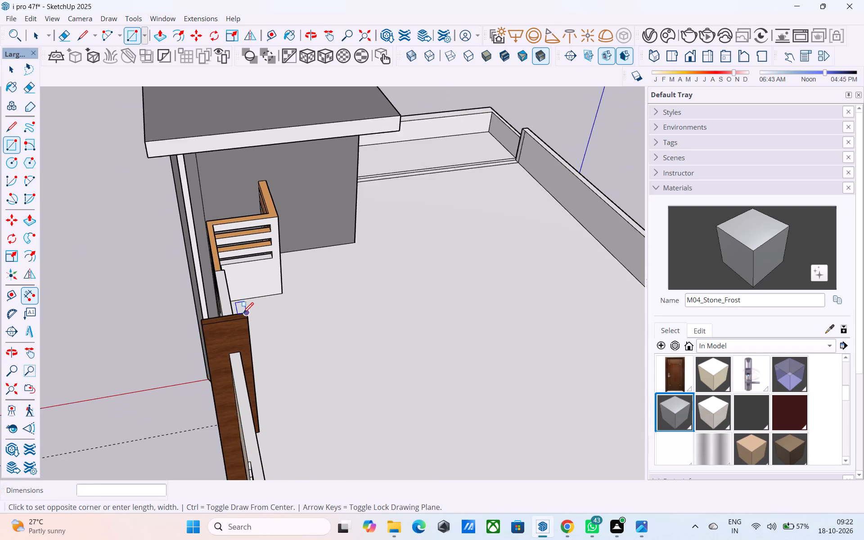
{"action": "scroll", "coordinate": [243, 314], "scroll_direction": "down", "scroll_amount": 4}
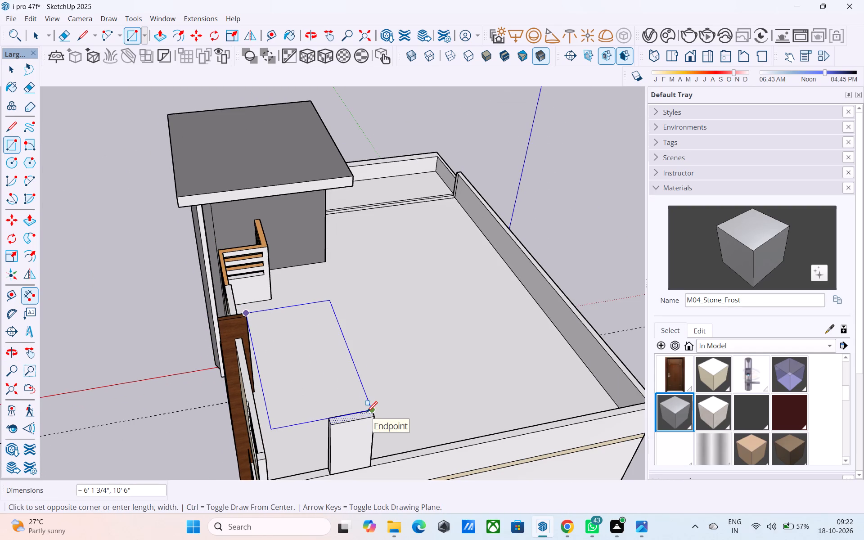
{"action": "left_click", "coordinate": [367, 413]}
Pull the new canopy rectangle up 6" to form a slab.
{"action": "middle_click_drag", "start_coordinate": [367, 413], "coordinate": [484, 335]}
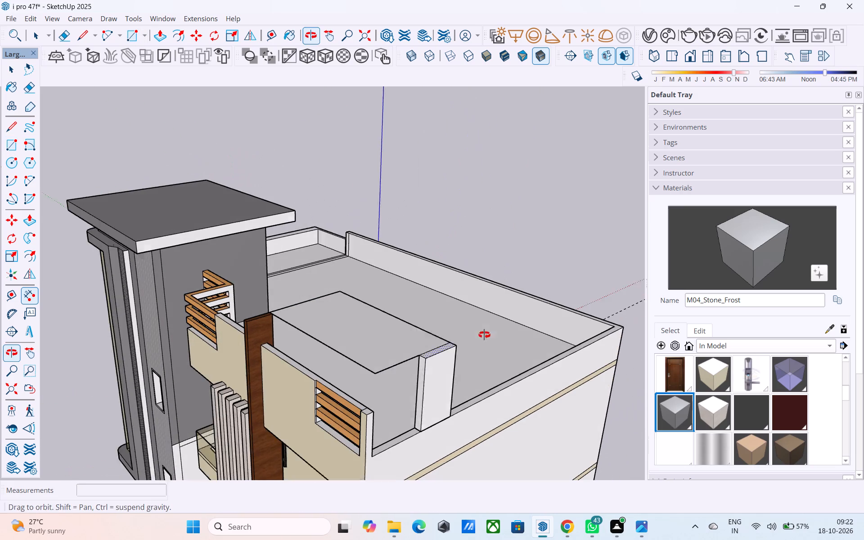
{"action": "middle_click_drag", "start_coordinate": [484, 335], "coordinate": [484, 334]}
{"action": "key", "text": "space"}
{"action": "left_click", "coordinate": [404, 338]}
{"action": "key", "text": "p"}
{"action": "left_click", "coordinate": [404, 338]}
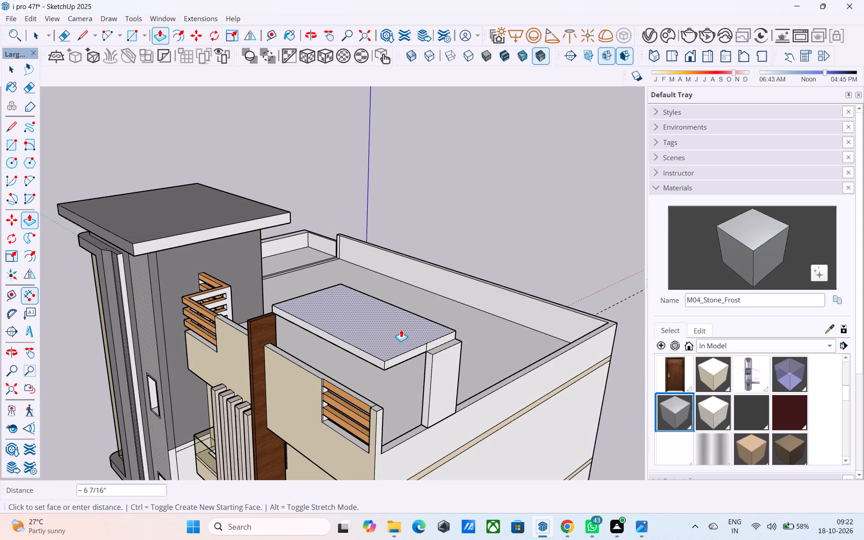
{"action": "type", "text": "6\""}
{"action": "key", "text": "Return"}
{"action": "key", "text": "space"}
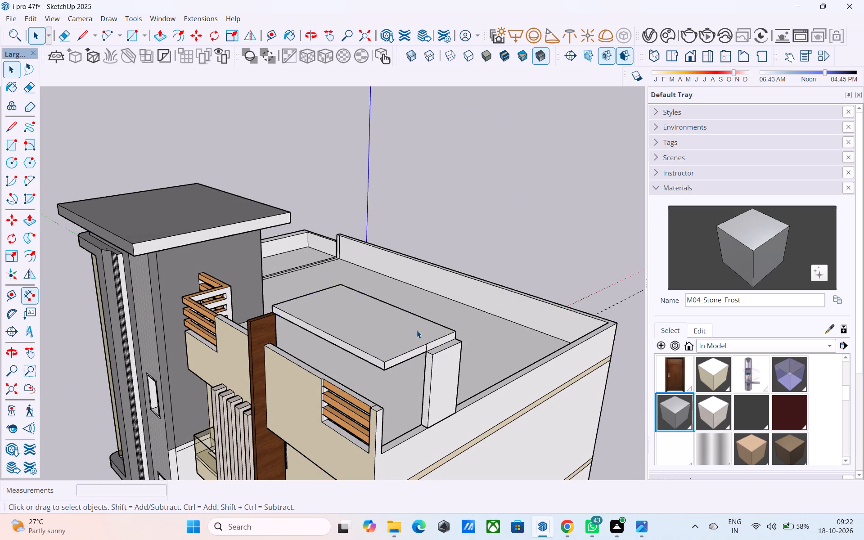
Extend the canopy slab's post-side end outward by 1' over the parapet post.
{"action": "key", "text": "e"}
{"action": "scroll", "coordinate": [420, 330], "scroll_direction": "up", "scroll_amount": 9}
{"action": "left_click", "coordinate": [428, 356]}
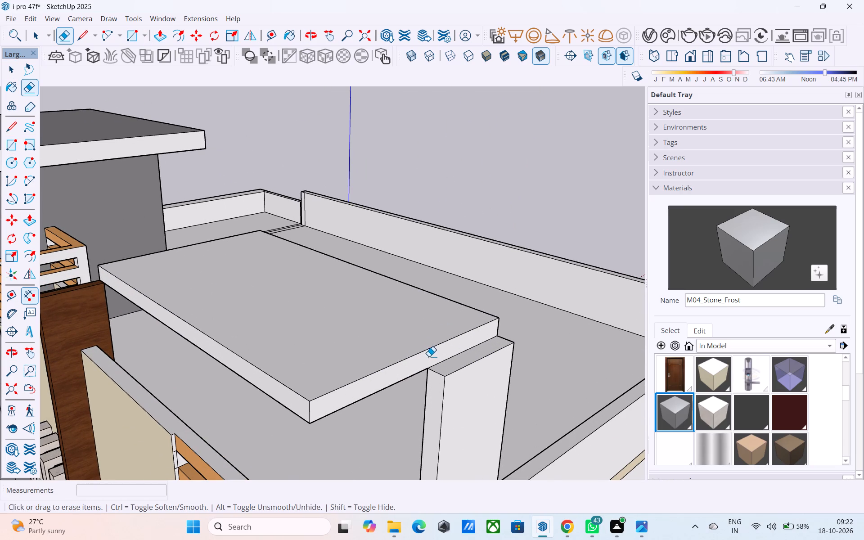
{"action": "key", "text": "space"}
{"action": "left_click", "coordinate": [428, 358]}
{"action": "key", "text": "p"}
{"action": "left_click", "coordinate": [428, 358]}
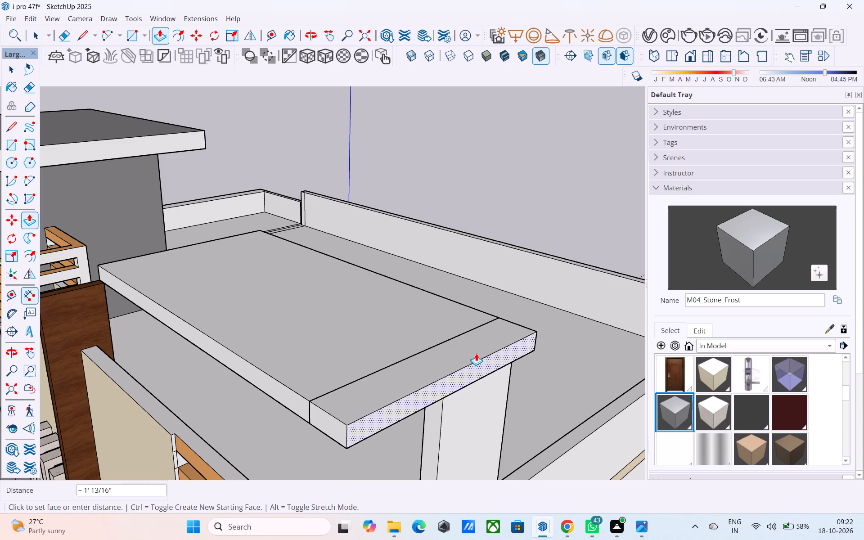
{"action": "type", "text": "1'"}
{"action": "key", "text": "Return"}
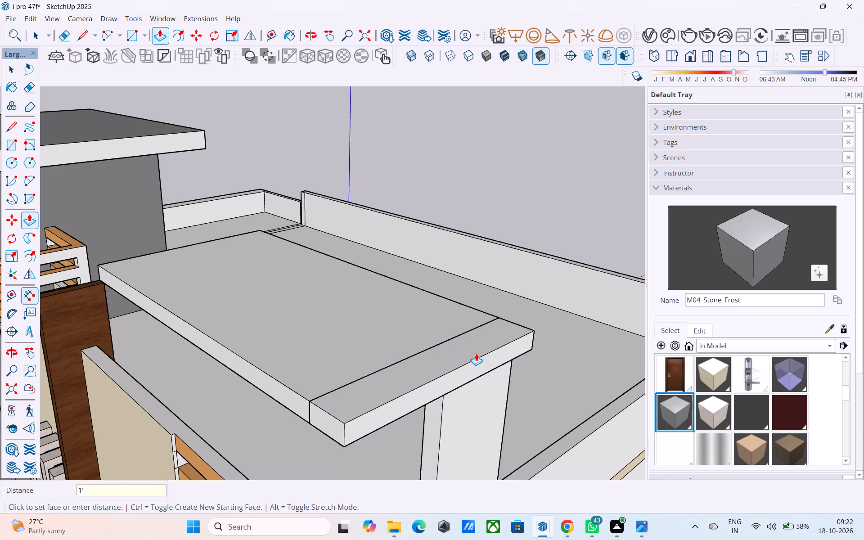
Erase the leftover seam lines on the canopy's top and front edge where the end was extended.
{"action": "key", "text": "e"}
{"action": "left_click_drag", "start_coordinate": [386, 364], "coordinate": [384, 371]}
{"action": "scroll", "coordinate": [320, 422], "scroll_direction": "up", "scroll_amount": 3}
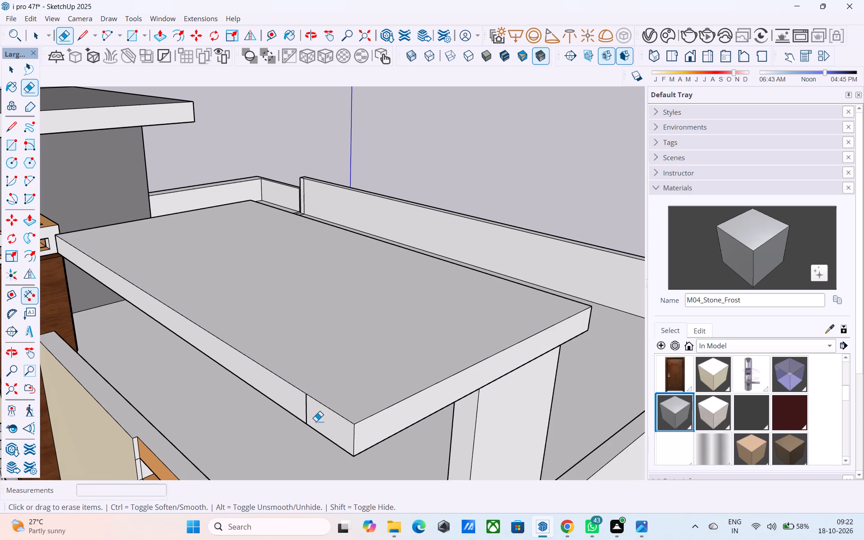
{"action": "left_click_drag", "start_coordinate": [310, 418], "coordinate": [299, 414]}
Pull the canopy's inner long edge 4' over the terrace, away from the facade.
{"action": "scroll", "coordinate": [491, 392], "scroll_direction": "down", "scroll_amount": 9}
{"action": "middle_click_drag", "start_coordinate": [378, 373], "coordinate": [614, 396]}
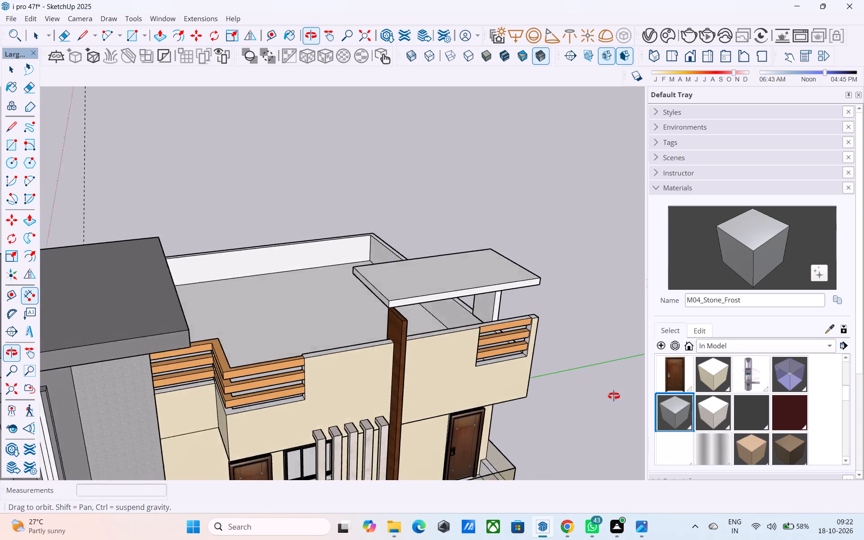
{"action": "middle_click_drag", "start_coordinate": [614, 396], "coordinate": [67, 290]}
{"action": "middle_click_drag", "start_coordinate": [151, 294], "coordinate": [99, 335]}
{"action": "scroll", "coordinate": [303, 301], "scroll_direction": "up", "scroll_amount": 3}
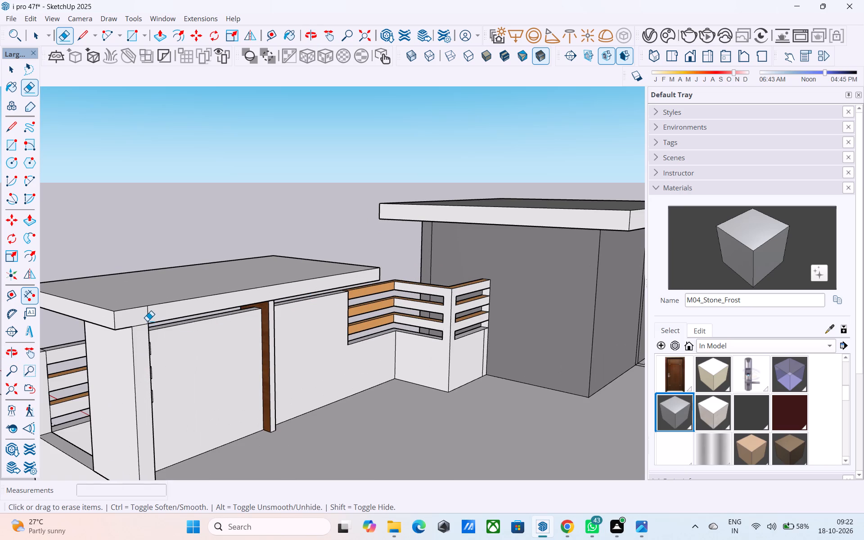
{"action": "left_click", "coordinate": [147, 321]}
{"action": "key", "text": "space"}
{"action": "left_click", "coordinate": [149, 320]}
{"action": "key", "text": "p"}
{"action": "left_click", "coordinate": [147, 318]}
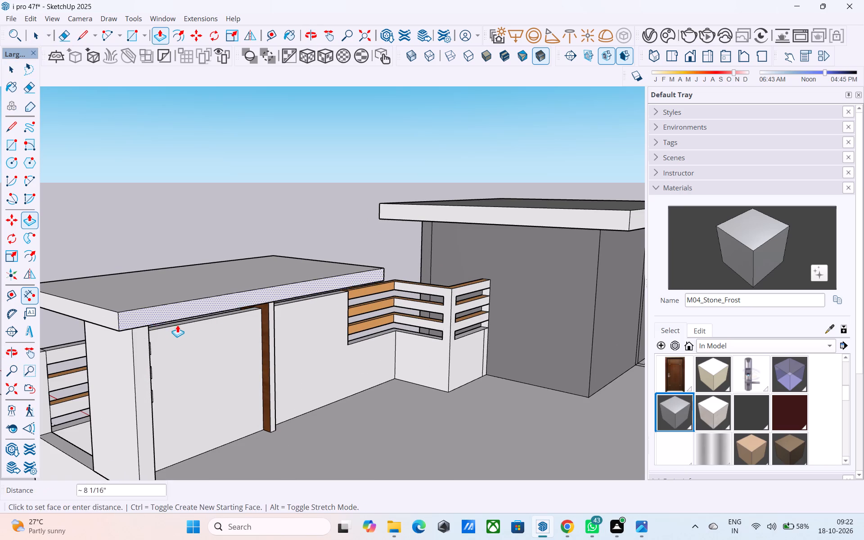
{"action": "type", "text": "4'"}
{"action": "key", "text": "Return"}
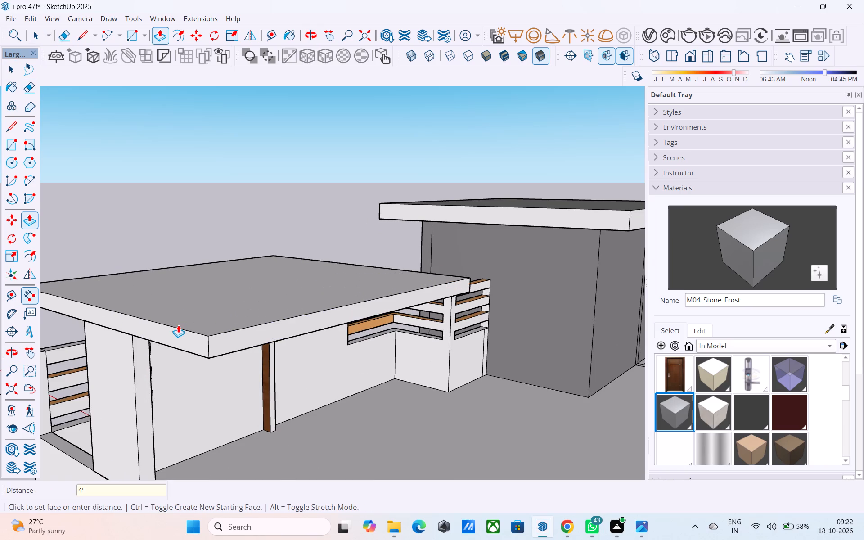
Extend the canopy's fin-side end 2' toward the corner tower.
{"action": "scroll", "coordinate": [191, 323], "scroll_direction": "down", "scroll_amount": 8}
{"action": "middle_click_drag", "start_coordinate": [270, 298], "coordinate": [672, 355]}
{"action": "middle_click_drag", "start_coordinate": [336, 355], "coordinate": [760, 378]}
{"action": "middle_click_drag", "start_coordinate": [319, 314], "coordinate": [493, 347]}
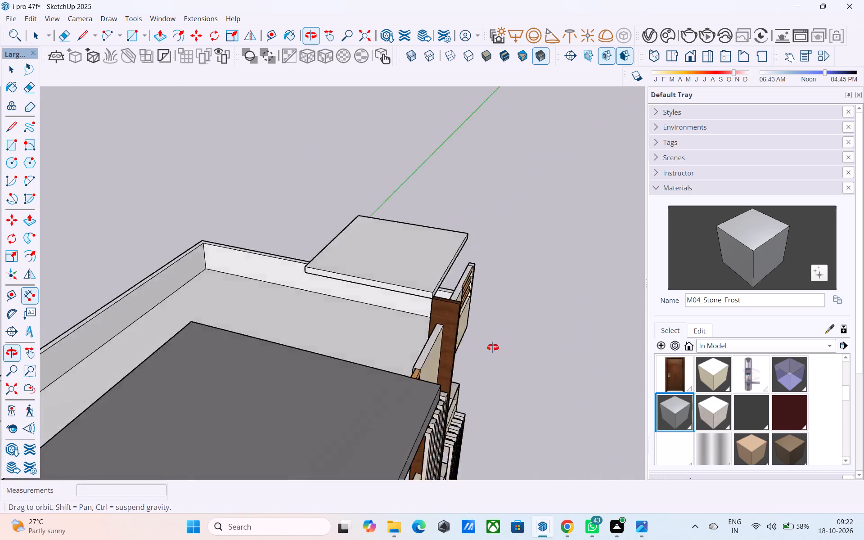
{"action": "middle_click_drag", "start_coordinate": [493, 347], "coordinate": [708, 362]}
{"action": "middle_click_drag", "start_coordinate": [305, 294], "coordinate": [313, 268]}
{"action": "scroll", "coordinate": [322, 258], "scroll_direction": "up", "scroll_amount": 12}
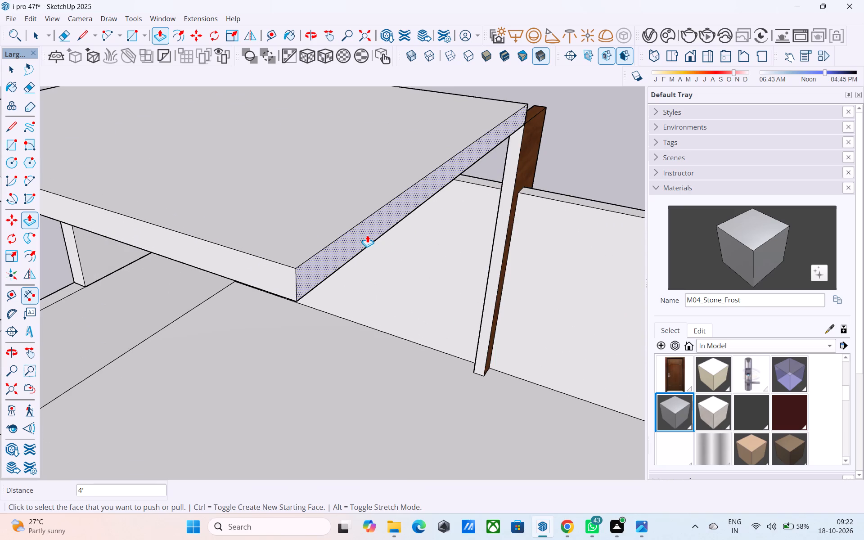
{"action": "left_click", "coordinate": [367, 235]}
{"action": "type", "text": "2'"}
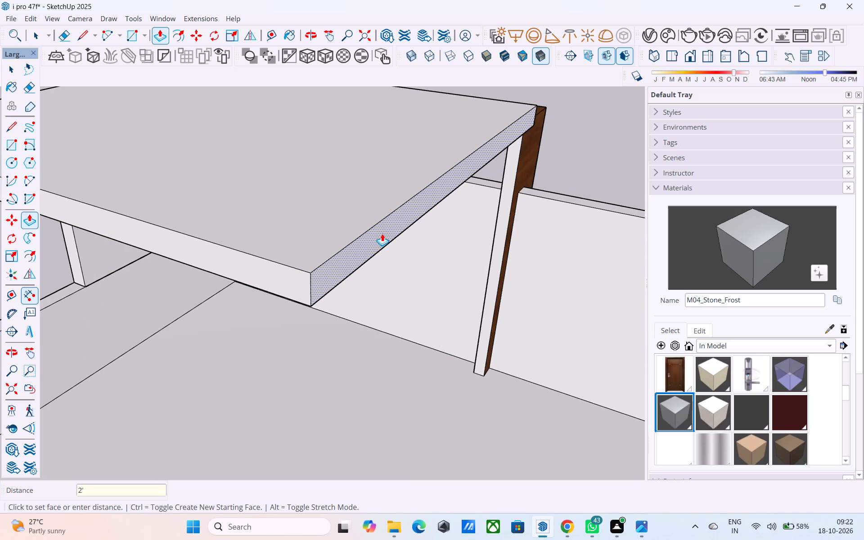
{"action": "key", "text": "Return"}
Fill the recessed part of the canopy's underside with a rectangle and erase the dividing line to leave one flat face.
{"action": "scroll", "coordinate": [382, 233], "scroll_direction": "down", "scroll_amount": 11}
{"action": "middle_click_drag", "start_coordinate": [393, 264], "coordinate": [450, 219]}
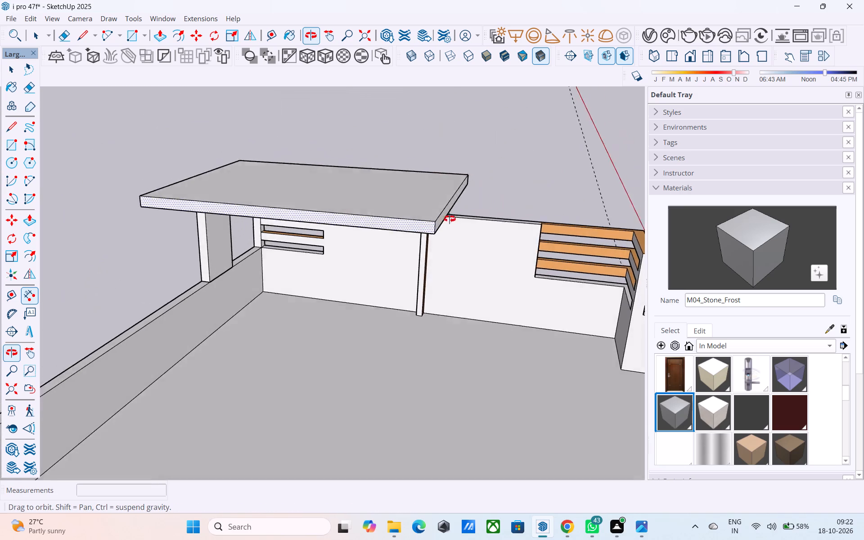
{"action": "middle_click_drag", "start_coordinate": [450, 219], "coordinate": [412, 130]}
{"action": "scroll", "coordinate": [340, 178], "scroll_direction": "up", "scroll_amount": 6}
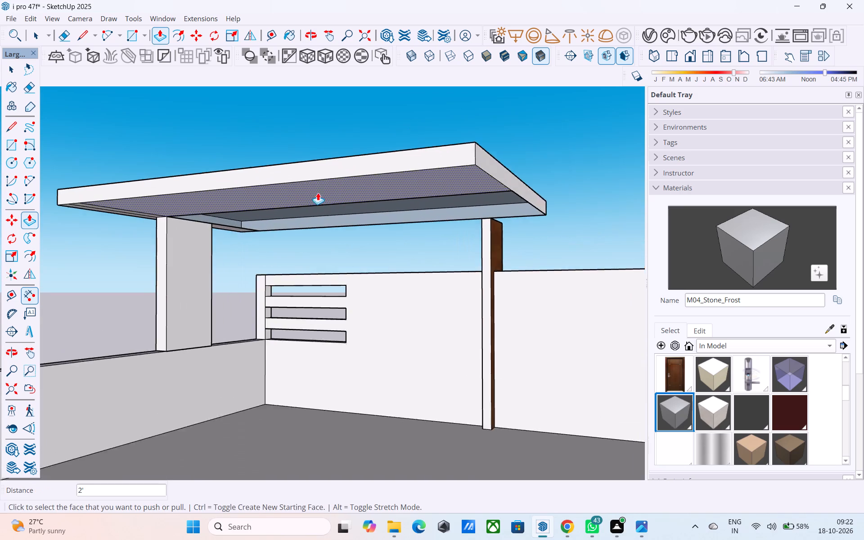
{"action": "scroll", "coordinate": [318, 193], "scroll_direction": "up", "scroll_amount": 2}
{"action": "middle_click_drag", "start_coordinate": [318, 193], "coordinate": [266, 156]}
{"action": "key", "text": "r"}
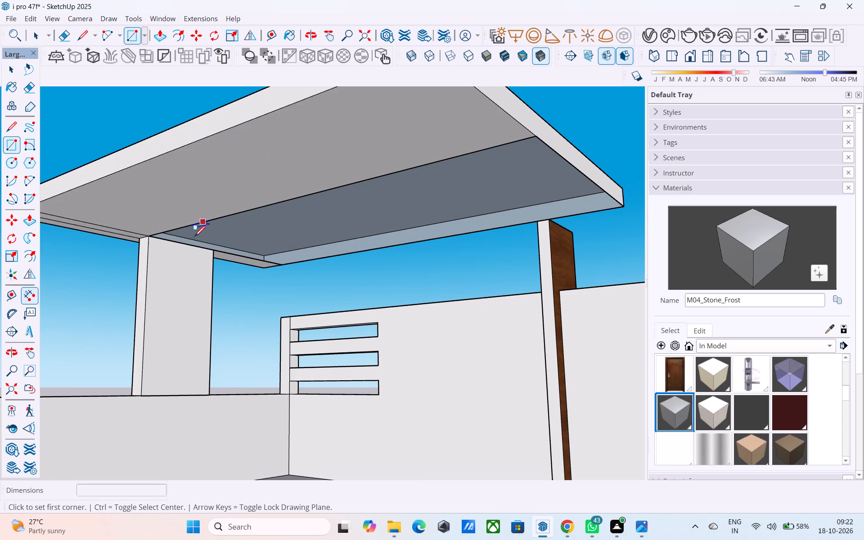
{"action": "left_click", "coordinate": [152, 237]}
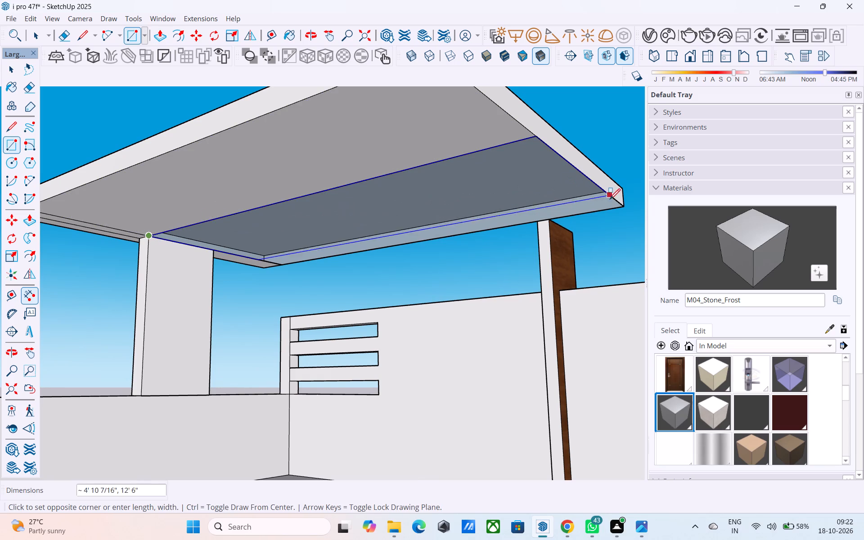
{"action": "left_click", "coordinate": [625, 207]}
{"action": "key", "text": "e"}
{"action": "left_click_drag", "start_coordinate": [472, 153], "coordinate": [459, 144]}
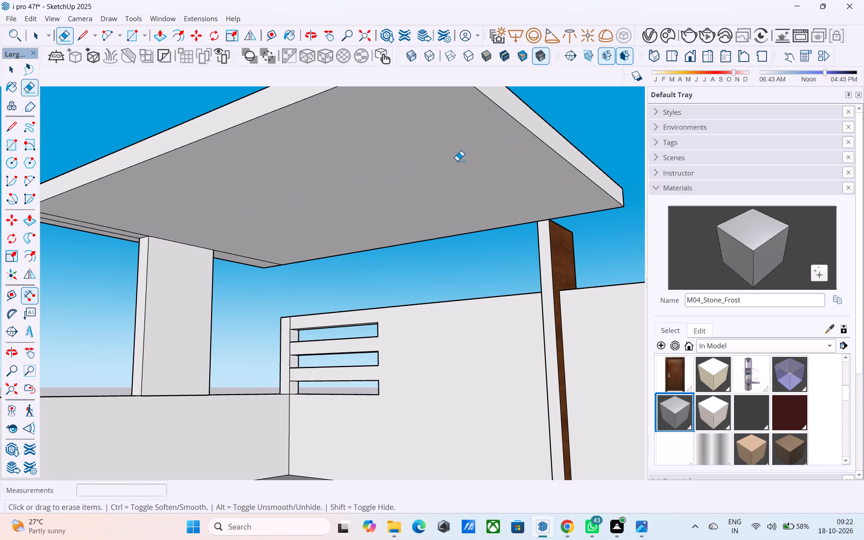
Save the model with the completed canopy shape.
{"action": "middle_click_drag", "start_coordinate": [457, 162], "coordinate": [487, 295]}
{"action": "scroll", "coordinate": [487, 293], "scroll_direction": "down", "scroll_amount": 12}
{"action": "key", "text": "space"}
{"action": "middle_click", "coordinate": [463, 278]}
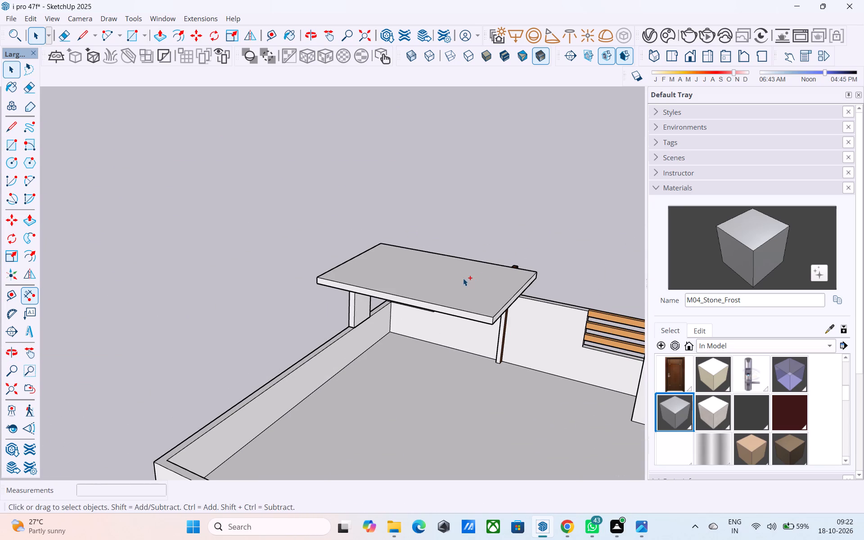
{"action": "key", "text": "ctrl+s"}
Paint the canopy's post-side end, top and terrace-side edge with M04_Stone_Frost, undoing any paint applied to the whole building.
{"action": "middle_click_drag", "start_coordinate": [459, 280], "coordinate": [715, 288]}
{"action": "middle_click_drag", "start_coordinate": [294, 297], "coordinate": [597, 281]}
{"action": "scroll", "coordinate": [429, 259], "scroll_direction": "down", "scroll_amount": 3}
{"action": "middle_click_drag", "start_coordinate": [407, 270], "coordinate": [348, 273]}
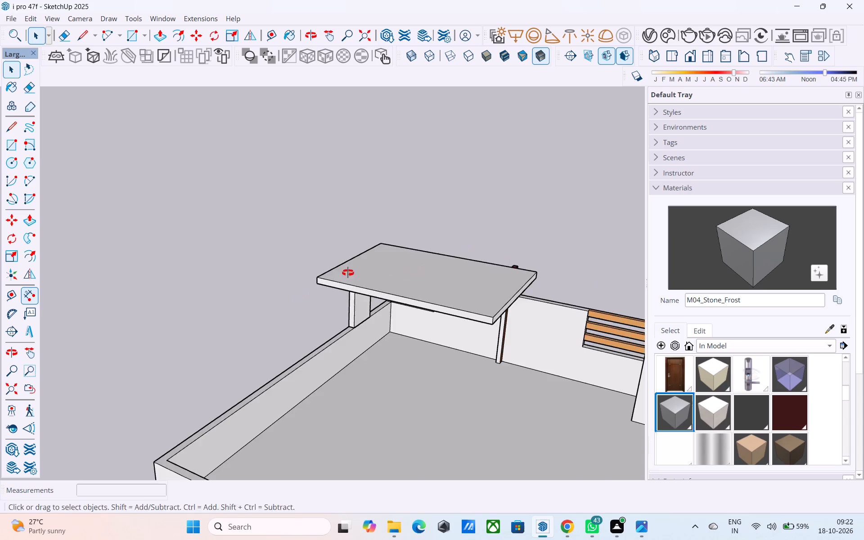
{"action": "middle_click_drag", "start_coordinate": [348, 273], "coordinate": [308, 282]}
{"action": "middle_click_drag", "start_coordinate": [333, 292], "coordinate": [201, 303]}
{"action": "middle_click_drag", "start_coordinate": [397, 310], "coordinate": [342, 299]}
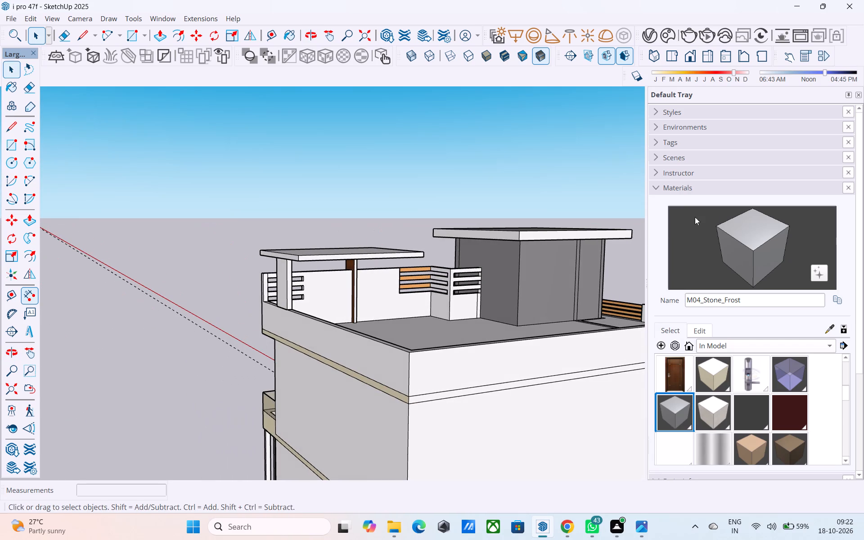
{"action": "left_click", "coordinate": [760, 230]}
{"action": "middle_click_drag", "start_coordinate": [395, 245], "coordinate": [561, 253]}
{"action": "scroll", "coordinate": [391, 270], "scroll_direction": "up", "scroll_amount": 7}
{"action": "left_click", "coordinate": [357, 258]}
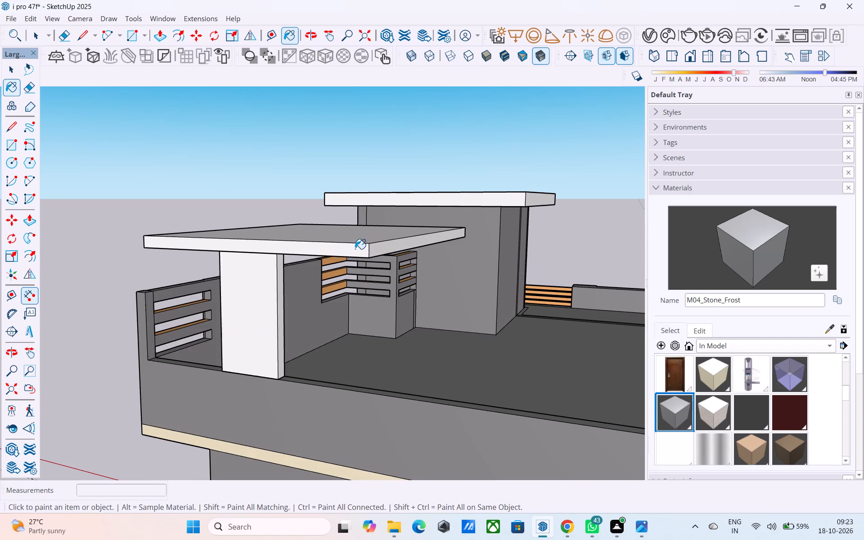
{"action": "key", "text": "ctrl+z"}
{"action": "left_click", "coordinate": [353, 243]}
{"action": "left_click", "coordinate": [349, 248]}
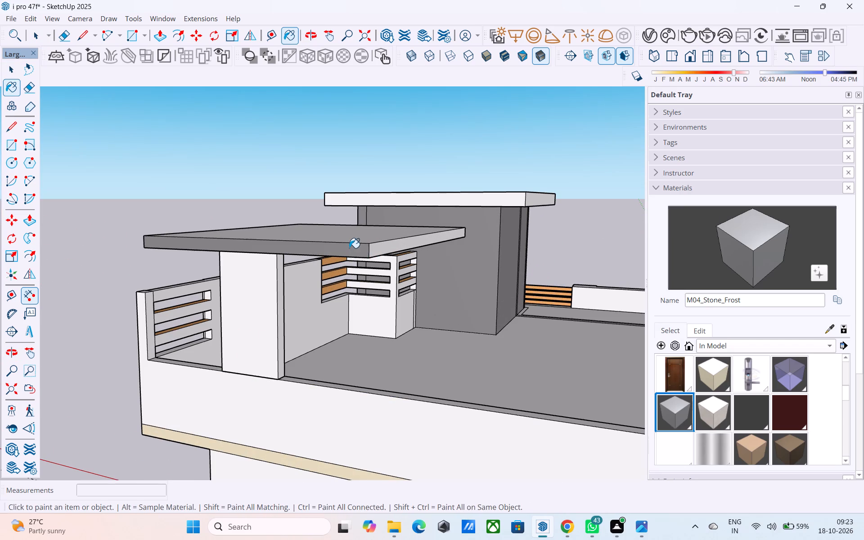
{"action": "left_click", "coordinate": [351, 236]}
{"action": "left_click", "coordinate": [380, 251]}
Paint the canopy's facade-side edge and tower-side end with M04_Stone_Frost.
{"action": "middle_click_drag", "start_coordinate": [371, 249], "coordinate": [580, 237]}
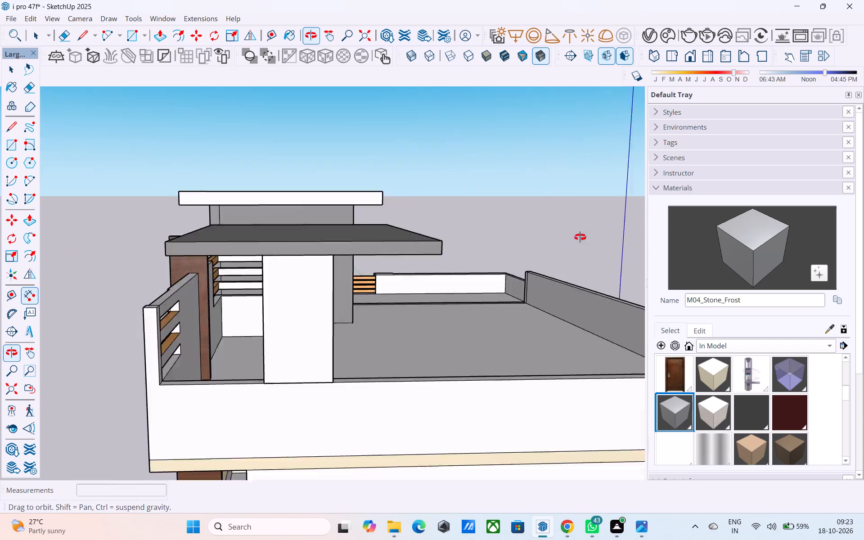
{"action": "middle_click_drag", "start_coordinate": [580, 237], "coordinate": [710, 212]}
{"action": "left_click", "coordinate": [283, 221]}
{"action": "middle_click_drag", "start_coordinate": [282, 221], "coordinate": [630, 248]}
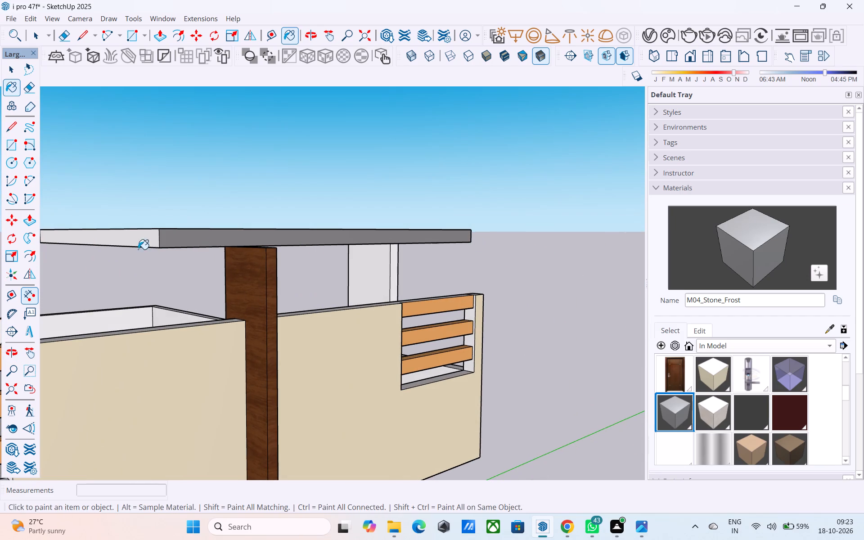
{"action": "left_click", "coordinate": [119, 241]}
Paint the remaining white edges of the corner tower's roof slab with M04_Stone_Frost.
{"action": "scroll", "coordinate": [386, 197], "scroll_direction": "down", "scroll_amount": 9}
{"action": "middle_click_drag", "start_coordinate": [387, 220], "coordinate": [120, 243]}
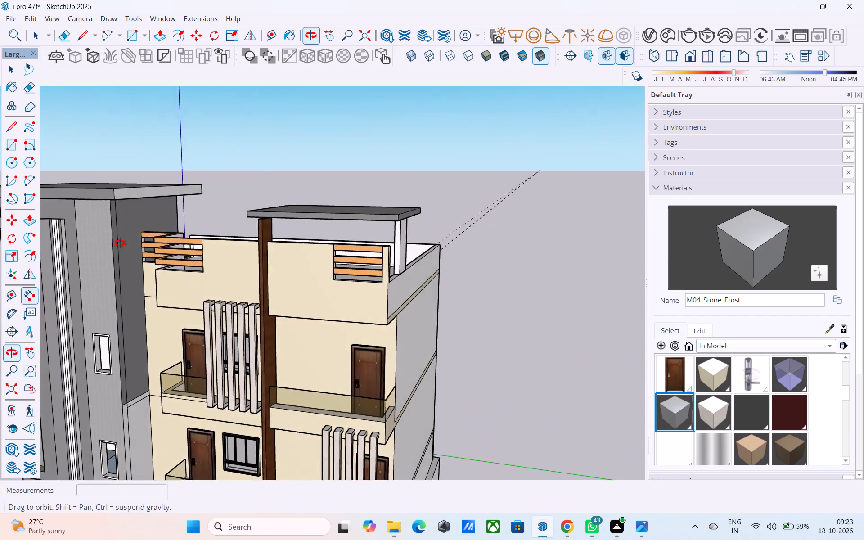
{"action": "middle_click_drag", "start_coordinate": [120, 243], "coordinate": [154, 274]}
{"action": "scroll", "coordinate": [158, 268], "scroll_direction": "up", "scroll_amount": 6}
{"action": "left_click", "coordinate": [213, 225]}
{"action": "middle_click_drag", "start_coordinate": [229, 221], "coordinate": [0, 261]}
{"action": "scroll", "coordinate": [0, 261], "scroll_direction": "up", "scroll_amount": 1}
{"action": "middle_click_drag", "start_coordinate": [346, 214], "coordinate": [270, 221]}
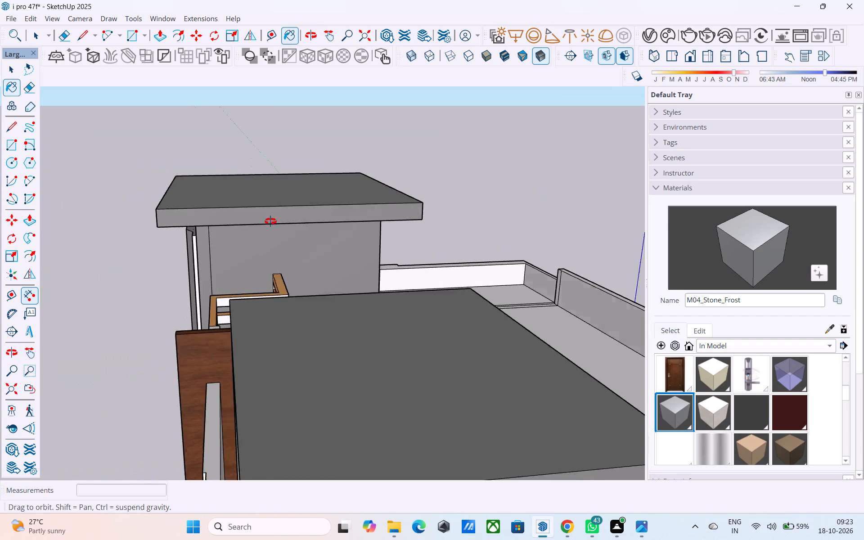
{"action": "middle_click_drag", "start_coordinate": [270, 221], "coordinate": [62, 236]}
{"action": "middle_click_drag", "start_coordinate": [383, 251], "coordinate": [217, 262], "text": "shift"}
{"action": "scroll", "coordinate": [244, 254], "scroll_direction": "up", "scroll_amount": 2}
{"action": "left_click", "coordinate": [246, 251]}
Examine the tower roof slab and the facade with the new canopy from several sides.
{"action": "scroll", "coordinate": [242, 251], "scroll_direction": "up", "scroll_amount": 1}
{"action": "middle_click_drag", "start_coordinate": [234, 253], "coordinate": [607, 237]}
{"action": "middle_click_drag", "start_coordinate": [433, 245], "coordinate": [403, 245]}
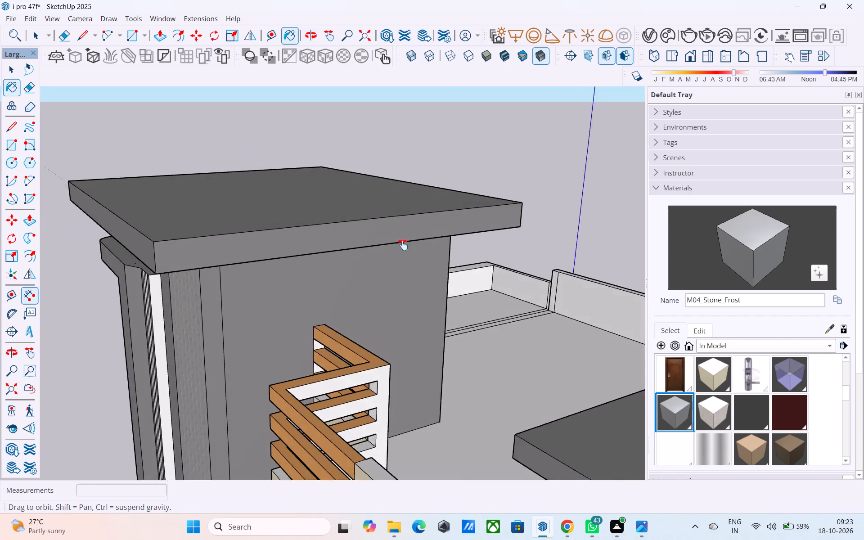
{"action": "middle_click_drag", "start_coordinate": [403, 245], "coordinate": [559, 184]}
{"action": "scroll", "coordinate": [555, 179], "scroll_direction": "down", "scroll_amount": 8}
{"action": "middle_click_drag", "start_coordinate": [356, 257], "coordinate": [427, 297], "text": "shift"}
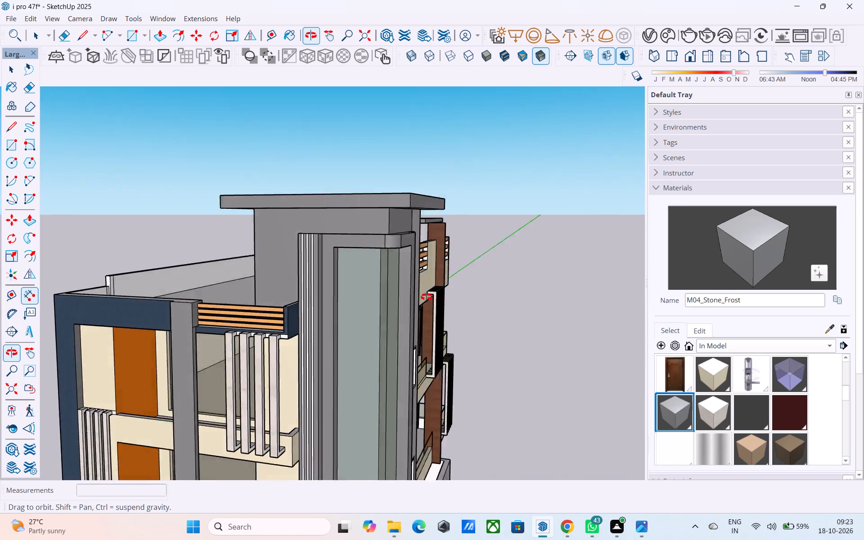
{"action": "middle_click_drag", "start_coordinate": [427, 297], "coordinate": [138, 336], "text": "shift"}
{"action": "middle_click_drag", "start_coordinate": [454, 279], "coordinate": [415, 238], "text": "shift"}
{"action": "scroll", "coordinate": [423, 225], "scroll_direction": "down", "scroll_amount": 5}
{"action": "middle_click_drag", "start_coordinate": [392, 269], "coordinate": [495, 224]}
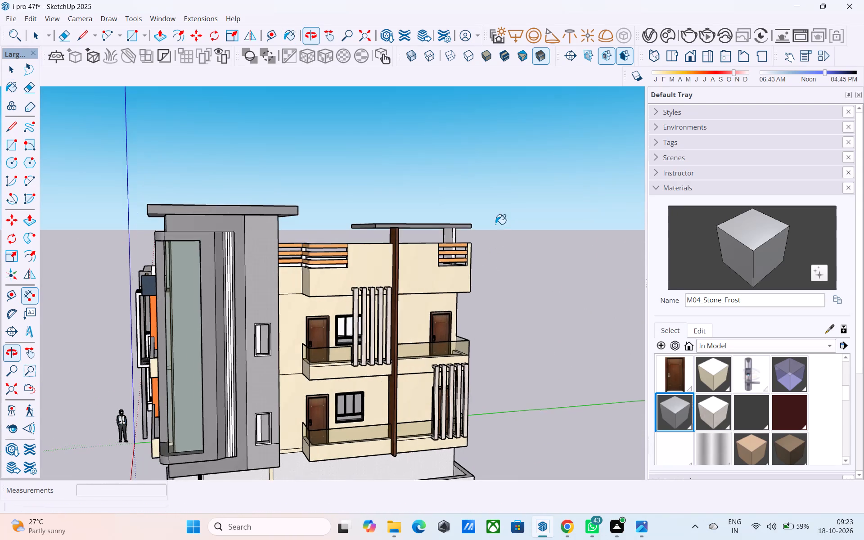
Save the model with the painted canopy and tower roof slab.
{"action": "key", "text": "ctrl+s"}
{"action": "key", "text": "space"}
Paint the visible faces of the white post under the terrace canopy with mat_03 and save the model.
{"action": "middle_click_drag", "start_coordinate": [420, 283], "coordinate": [466, 207]}
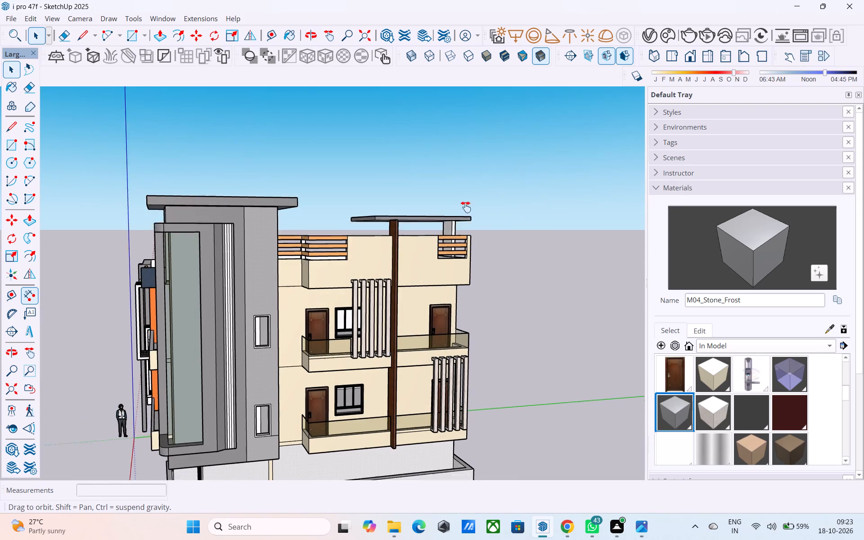
{"action": "middle_click_drag", "start_coordinate": [466, 207], "coordinate": [515, 142]}
{"action": "middle_click_drag", "start_coordinate": [436, 243], "coordinate": [538, 339]}
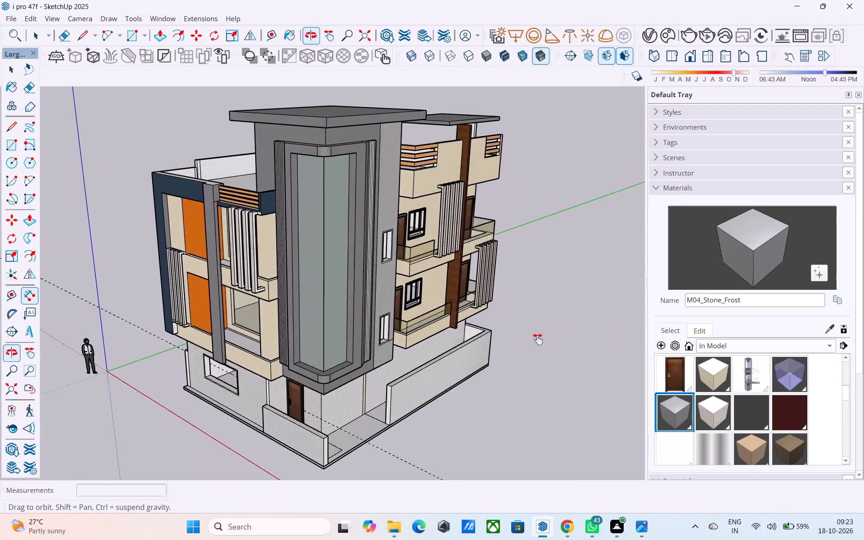
{"action": "middle_click_drag", "start_coordinate": [538, 339], "coordinate": [296, 352]}
{"action": "scroll", "coordinate": [432, 275], "scroll_direction": "up", "scroll_amount": 2}
{"action": "left_click", "coordinate": [792, 413]}
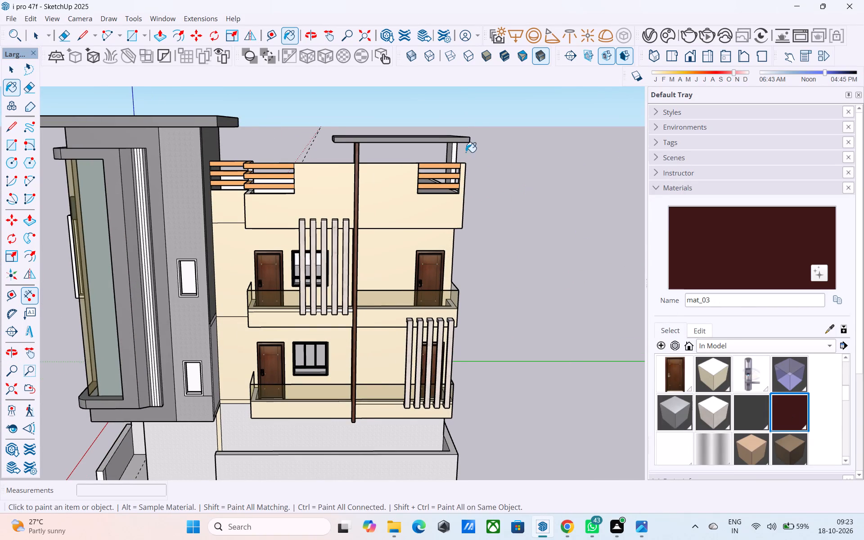
{"action": "scroll", "coordinate": [466, 152], "scroll_direction": "up", "scroll_amount": 8}
{"action": "left_click", "coordinate": [443, 159]}
{"action": "middle_click_drag", "start_coordinate": [441, 159], "coordinate": [223, 181]}
{"action": "left_click", "coordinate": [421, 189]}
{"action": "middle_click_drag", "start_coordinate": [422, 183], "coordinate": [242, 188]}
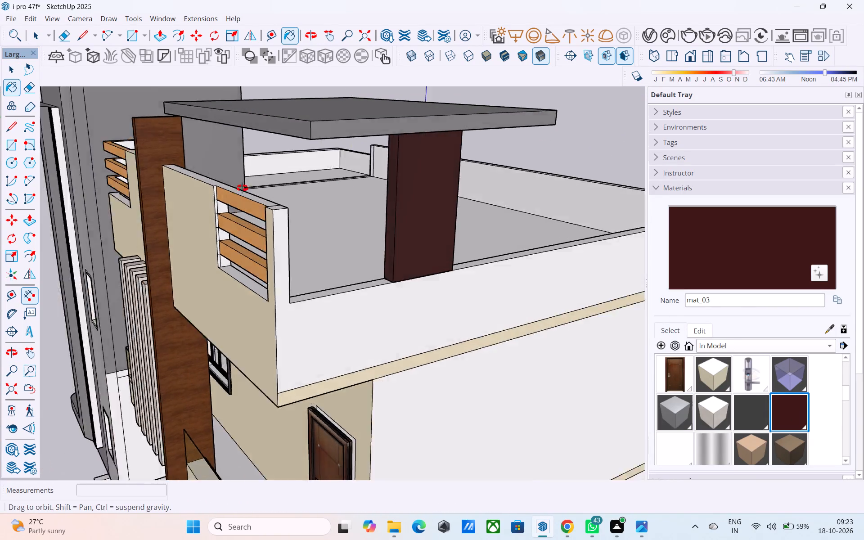
{"action": "middle_click_drag", "start_coordinate": [242, 188], "coordinate": [101, 216]}
{"action": "scroll", "coordinate": [226, 217], "scroll_direction": "up", "scroll_amount": 1}
{"action": "middle_click_drag", "start_coordinate": [268, 217], "coordinate": [118, 216]}
{"action": "middle_click_drag", "start_coordinate": [288, 217], "coordinate": [142, 217]}
{"action": "scroll", "coordinate": [271, 217], "scroll_direction": "up", "scroll_amount": 4}
{"action": "left_click_drag", "start_coordinate": [307, 219], "coordinate": [299, 221]}
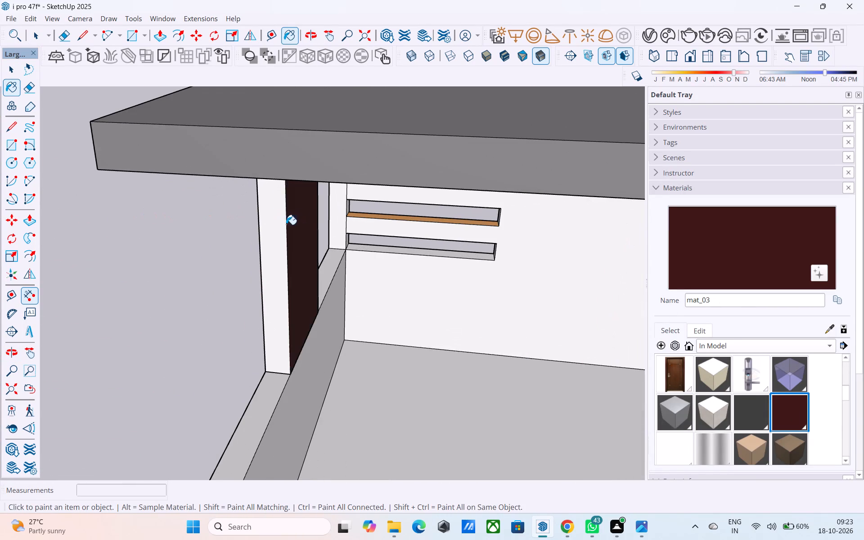
{"action": "left_click", "coordinate": [280, 225]}
{"action": "middle_click_drag", "start_coordinate": [274, 235], "coordinate": [757, 259]}
{"action": "middle_click_drag", "start_coordinate": [204, 270], "coordinate": [404, 231]}
{"action": "scroll", "coordinate": [418, 225], "scroll_direction": "down", "scroll_amount": 8}
{"action": "middle_click_drag", "start_coordinate": [332, 264], "coordinate": [664, 242]}
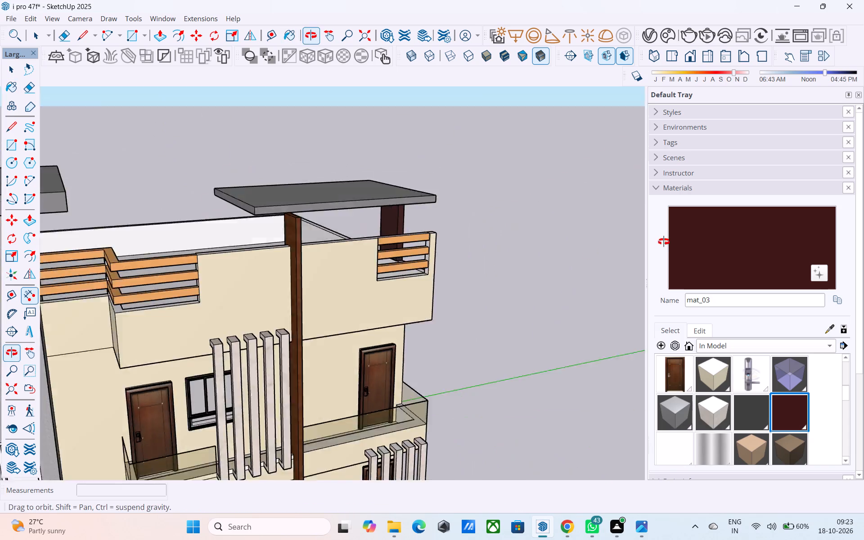
{"action": "middle_click_drag", "start_coordinate": [664, 242], "coordinate": [723, 232]}
{"action": "middle_click_drag", "start_coordinate": [331, 253], "coordinate": [159, 239]}
{"action": "middle_click_drag", "start_coordinate": [370, 224], "coordinate": [481, 226], "text": "shift"}
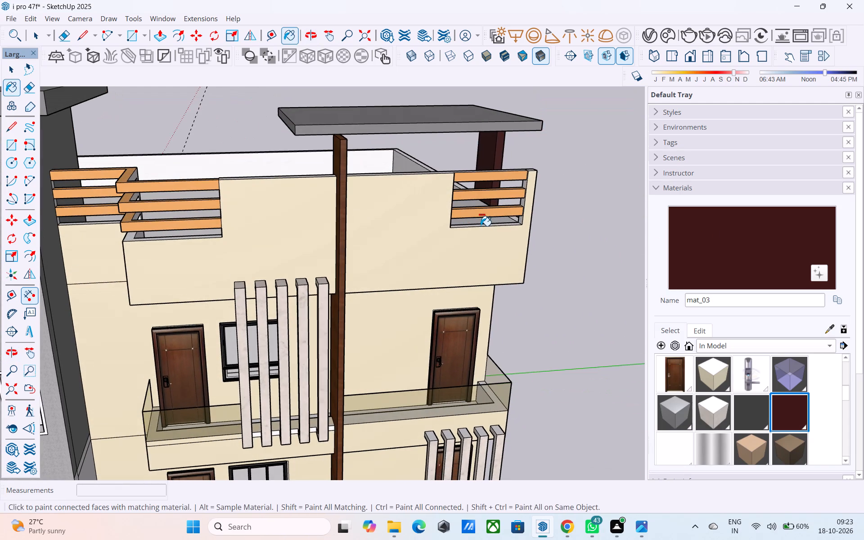
{"action": "key", "text": "ctrl+s"}
{"action": "key", "text": "space"}
Examine the whole building's exterior from several sides and distances, saving the model along the way.
{"action": "scroll", "coordinate": [481, 225], "scroll_direction": "down", "scroll_amount": 6}
{"action": "middle_click_drag", "start_coordinate": [447, 251], "coordinate": [485, 219]}
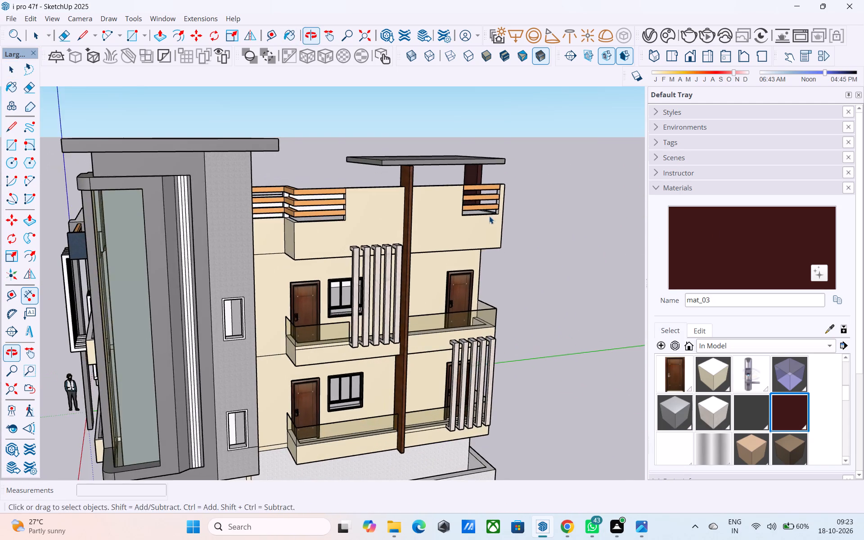
{"action": "scroll", "coordinate": [490, 213], "scroll_direction": "down", "scroll_amount": 4}
{"action": "middle_click_drag", "start_coordinate": [299, 270], "coordinate": [624, 237]}
{"action": "middle_click_drag", "start_coordinate": [419, 240], "coordinate": [443, 276]}
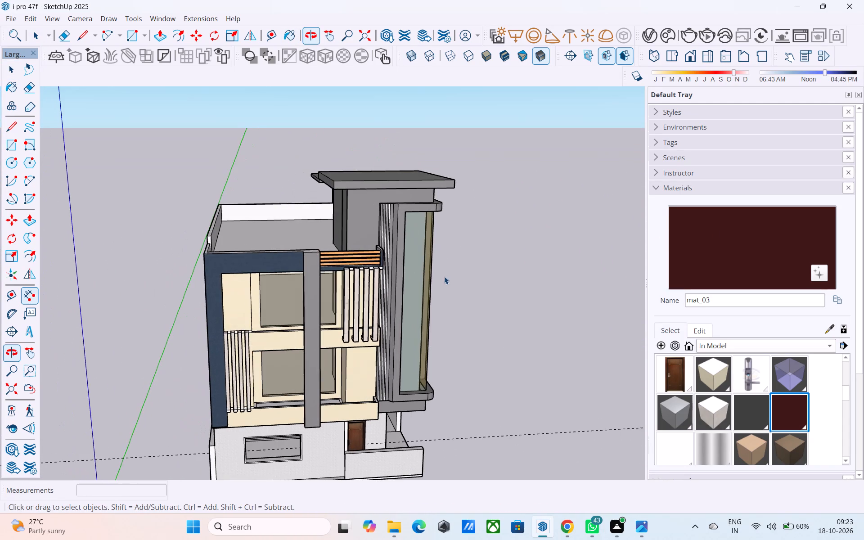
{"action": "scroll", "coordinate": [235, 267], "scroll_direction": "up", "scroll_amount": 4}
{"action": "scroll", "coordinate": [237, 253], "scroll_direction": "down", "scroll_amount": 4}
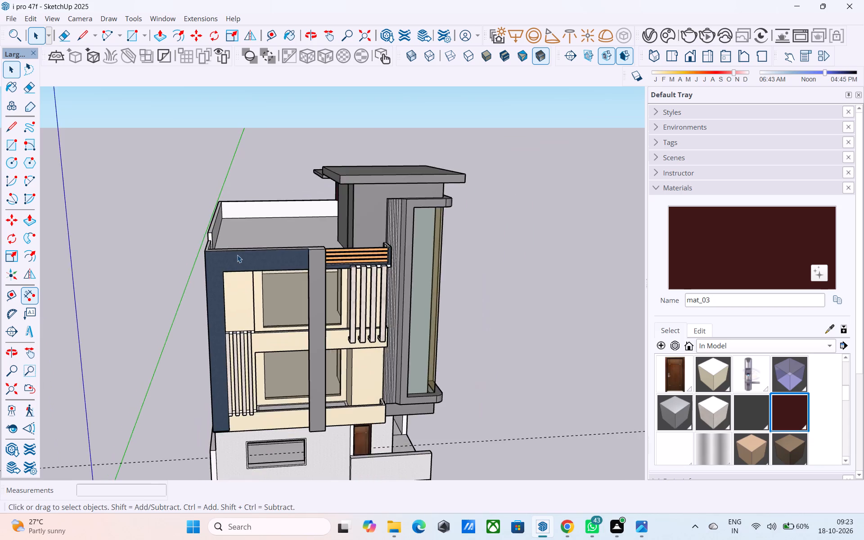
{"action": "middle_click_drag", "start_coordinate": [237, 256], "coordinate": [224, 211]}
{"action": "key", "text": "ctrl+s"}
{"action": "key", "text": "space"}
{"action": "middle_click_drag", "start_coordinate": [251, 220], "coordinate": [89, 243]}
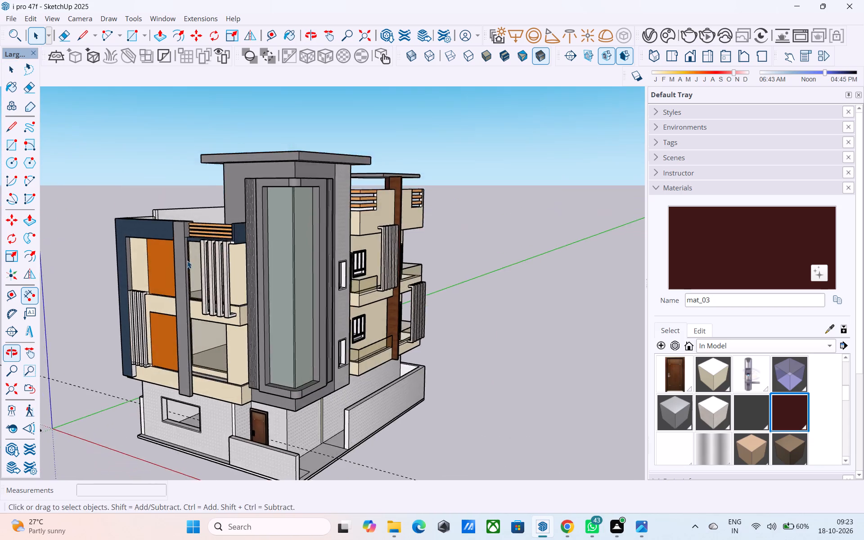
{"action": "scroll", "coordinate": [269, 245], "scroll_direction": "down", "scroll_amount": 2}
{"action": "middle_click_drag", "start_coordinate": [292, 241], "coordinate": [281, 229]}
{"action": "middle_click_drag", "start_coordinate": [347, 226], "coordinate": [321, 225]}
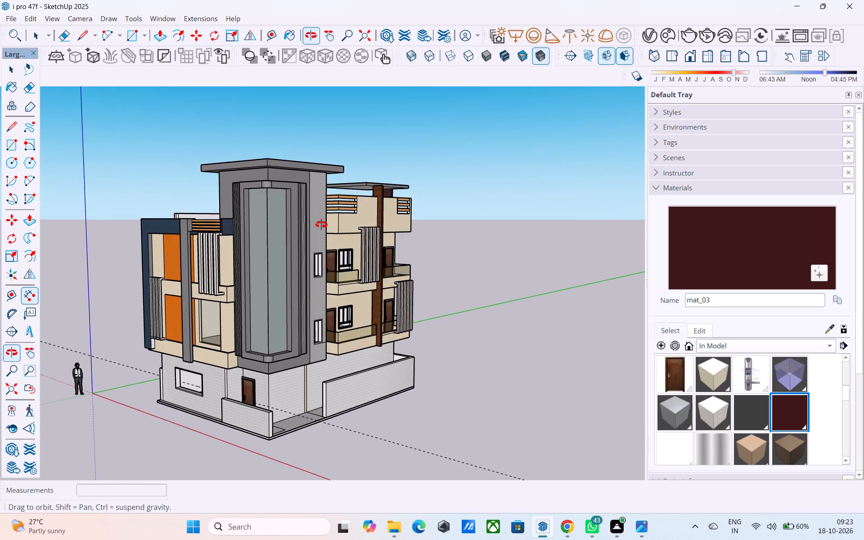
{"action": "middle_click_drag", "start_coordinate": [321, 225], "coordinate": [326, 228]}
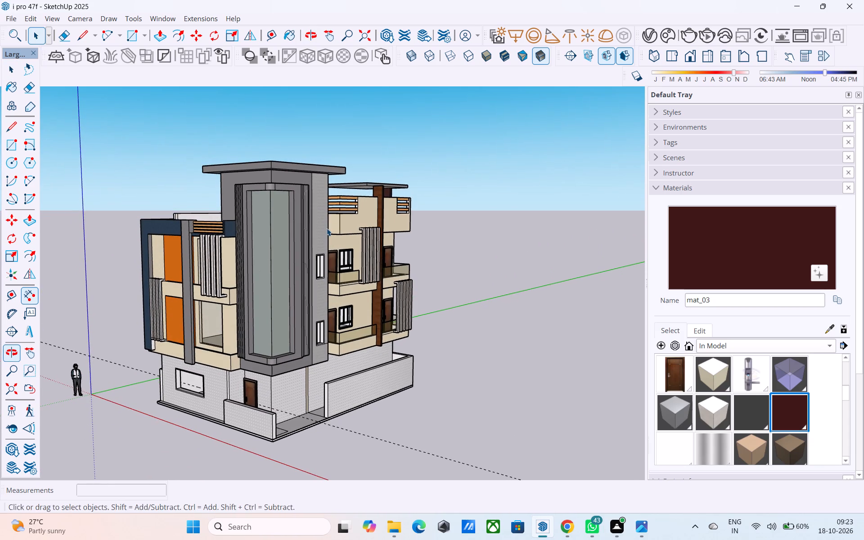
{"action": "scroll", "coordinate": [328, 228], "scroll_direction": "down", "scroll_amount": 5}
{"action": "middle_click_drag", "start_coordinate": [324, 242], "coordinate": [263, 168]}
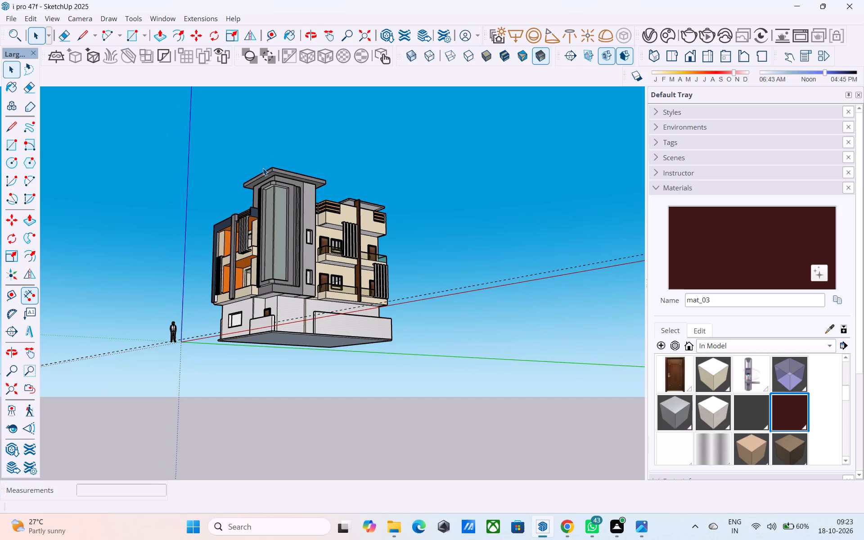
{"action": "scroll", "coordinate": [263, 168], "scroll_direction": "up", "scroll_amount": 1}
{"action": "middle_click_drag", "start_coordinate": [380, 264], "coordinate": [345, 328]}
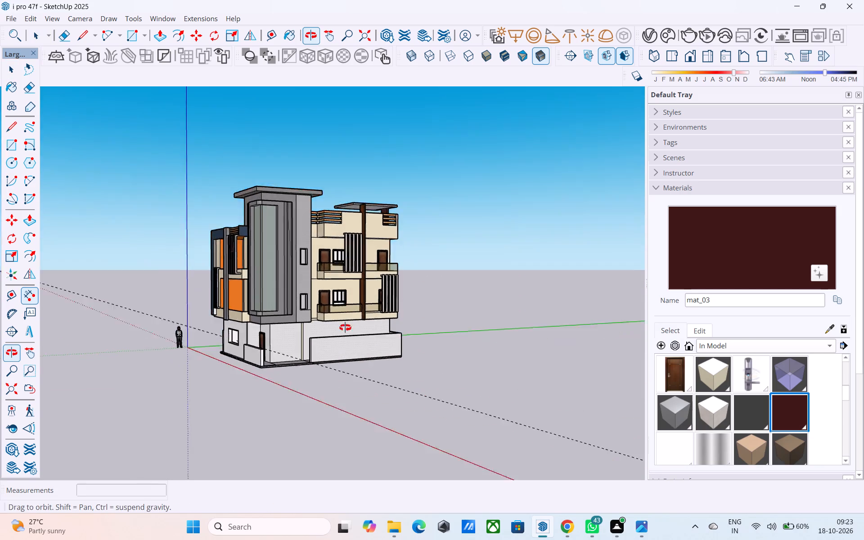
{"action": "middle_click_drag", "start_coordinate": [345, 328], "coordinate": [331, 397]}
{"action": "scroll", "coordinate": [242, 392], "scroll_direction": "up", "scroll_amount": 4}
{"action": "middle_click_drag", "start_coordinate": [242, 390], "coordinate": [190, 319]}
{"action": "scroll", "coordinate": [190, 319], "scroll_direction": "up", "scroll_amount": 1}
{"action": "scroll", "coordinate": [323, 153], "scroll_direction": "down", "scroll_amount": 8}
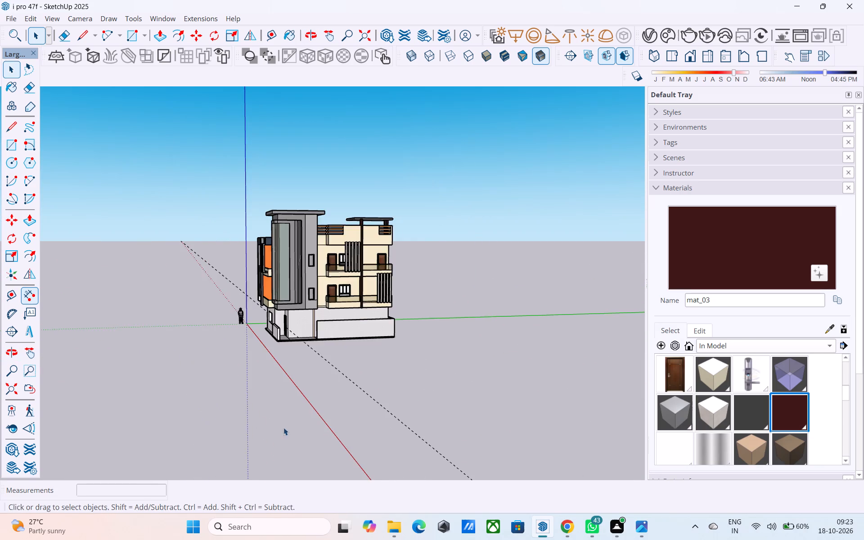
{"action": "scroll", "coordinate": [299, 188], "scroll_direction": "up", "scroll_amount": 5}
{"action": "middle_click_drag", "start_coordinate": [364, 294], "coordinate": [337, 303]}
{"action": "key", "text": "ctrl+s"}
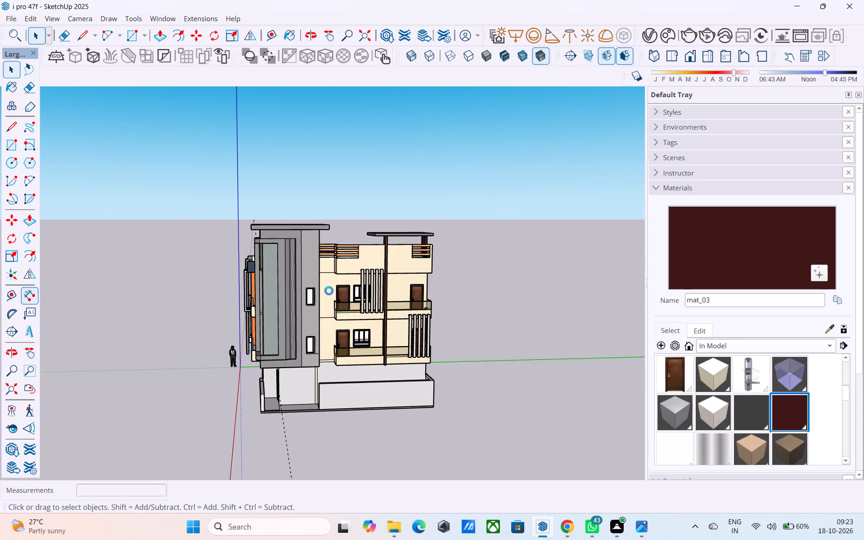
{"action": "middle_click_drag", "start_coordinate": [329, 290], "coordinate": [351, 304]}
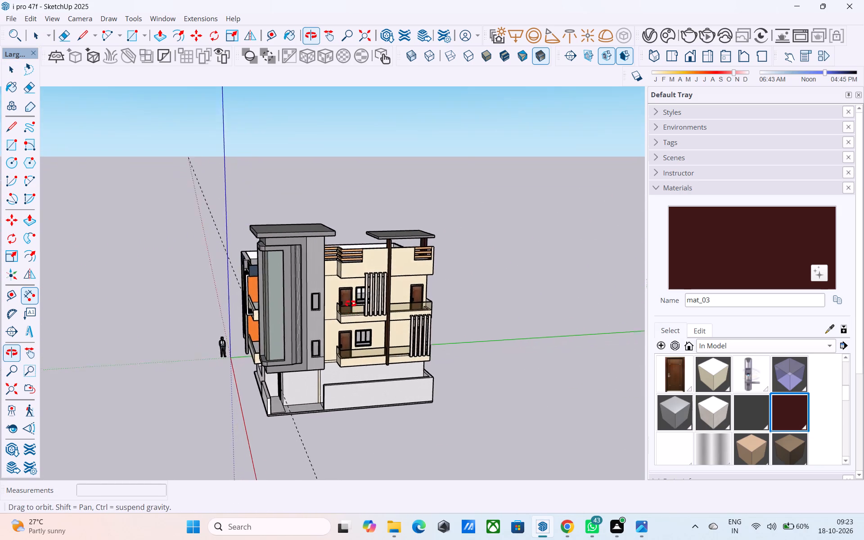
{"action": "middle_click_drag", "start_coordinate": [351, 304], "coordinate": [339, 267]}
{"action": "scroll", "coordinate": [339, 268], "scroll_direction": "up", "scroll_amount": 5}
{"action": "middle_click_drag", "start_coordinate": [251, 266], "coordinate": [444, 247]}
{"action": "scroll", "coordinate": [412, 244], "scroll_direction": "down", "scroll_amount": 4}
{"action": "middle_click_drag", "start_coordinate": [393, 277], "coordinate": [288, 341]}
{"action": "scroll", "coordinate": [280, 337], "scroll_direction": "down", "scroll_amount": 2}
{"action": "middle_click_drag", "start_coordinate": [275, 338], "coordinate": [353, 332]}
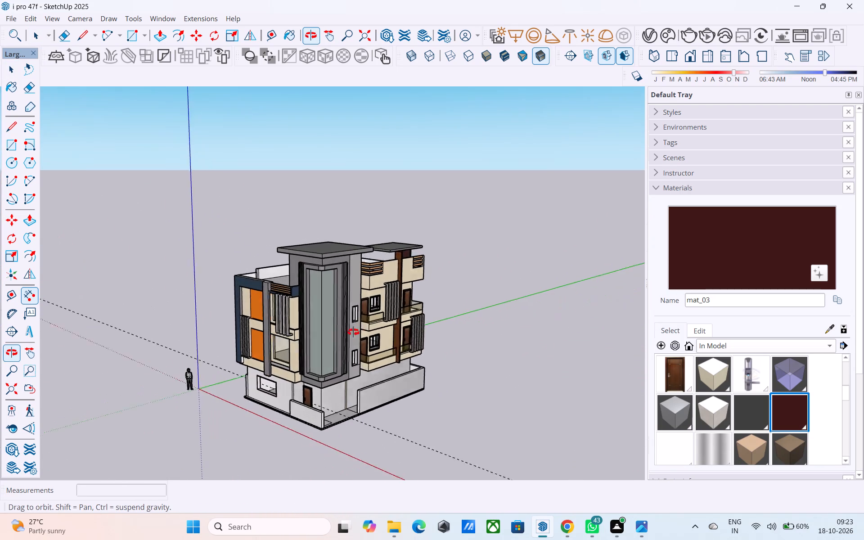
{"action": "middle_click_drag", "start_coordinate": [353, 332], "coordinate": [386, 325]}
{"action": "middle_click_drag", "start_coordinate": [357, 370], "coordinate": [342, 328]}
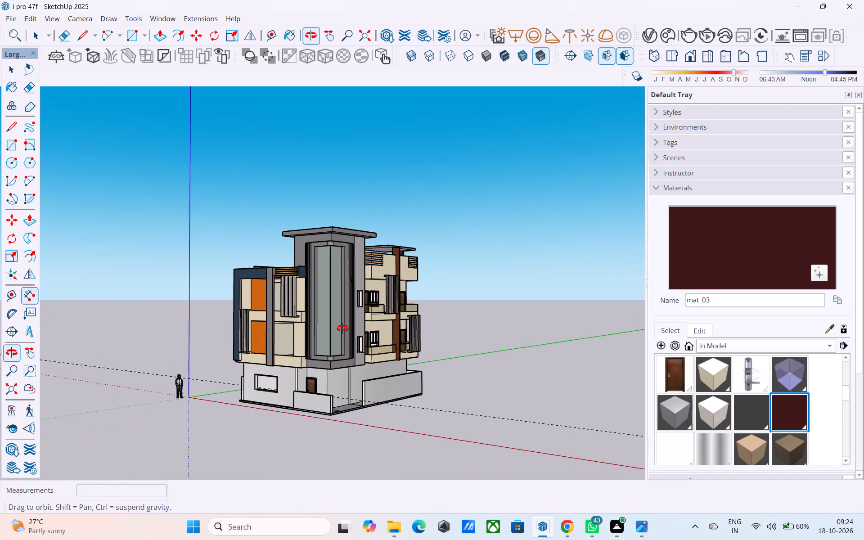
{"action": "middle_click_drag", "start_coordinate": [342, 328], "coordinate": [343, 328]}
{"action": "scroll", "coordinate": [339, 329], "scroll_direction": "down", "scroll_amount": 4}
{"action": "middle_click_drag", "start_coordinate": [316, 402], "coordinate": [217, 399]}
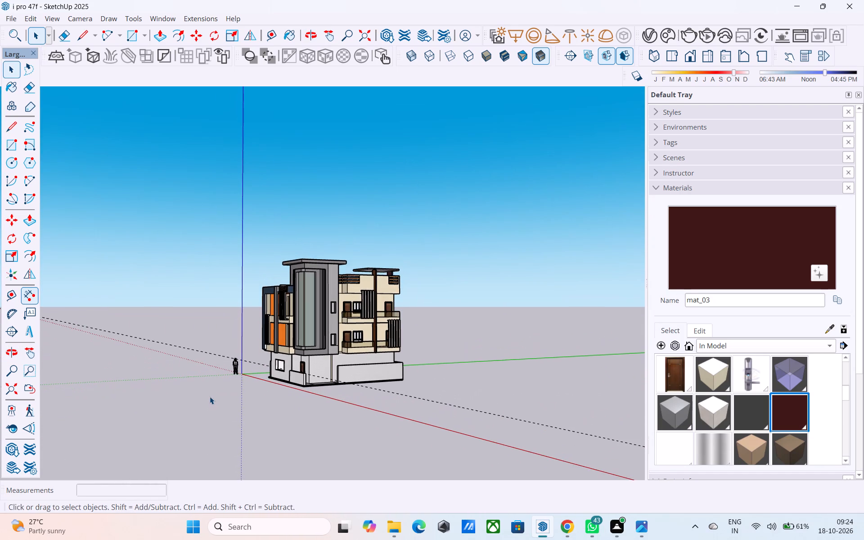
{"action": "middle_click_drag", "start_coordinate": [209, 396], "coordinate": [171, 387]}
{"action": "scroll", "coordinate": [175, 379], "scroll_direction": "down", "scroll_amount": 3}
{"action": "middle_click_drag", "start_coordinate": [176, 378], "coordinate": [292, 426]}
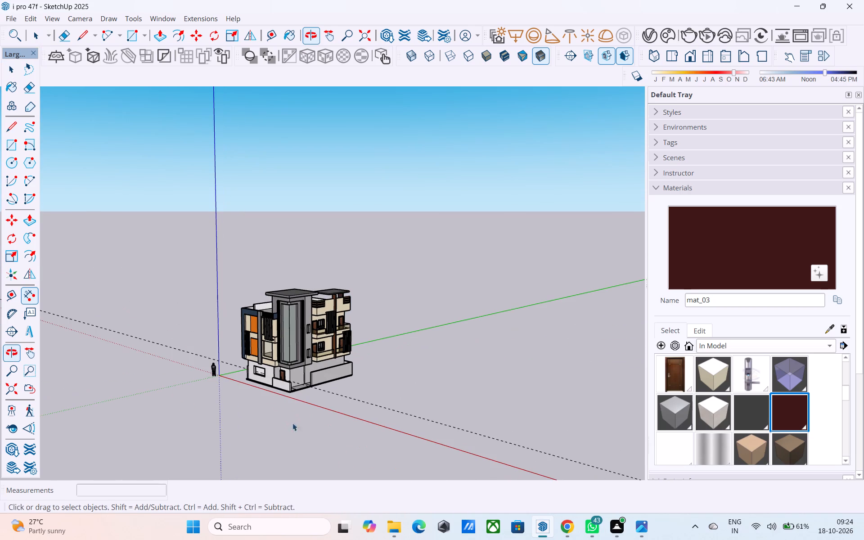
Erase the dashed guide line in front of the building from inside the building group, and save the model.
{"action": "key", "text": "e"}
{"action": "left_click_drag", "start_coordinate": [340, 405], "coordinate": [355, 394]}
{"action": "key", "text": "space"}
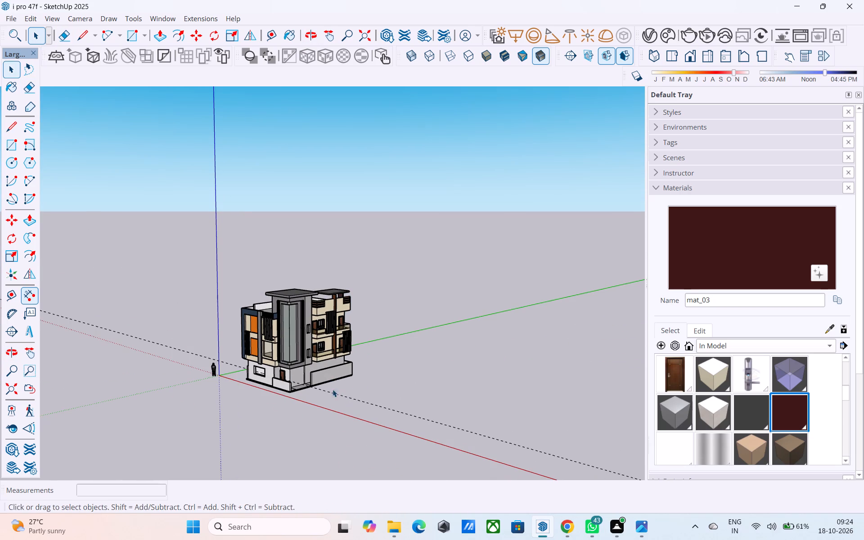
{"action": "double_click", "coordinate": [301, 378]}
{"action": "key", "text": "e"}
{"action": "left_click_drag", "start_coordinate": [388, 450], "coordinate": [435, 416]}
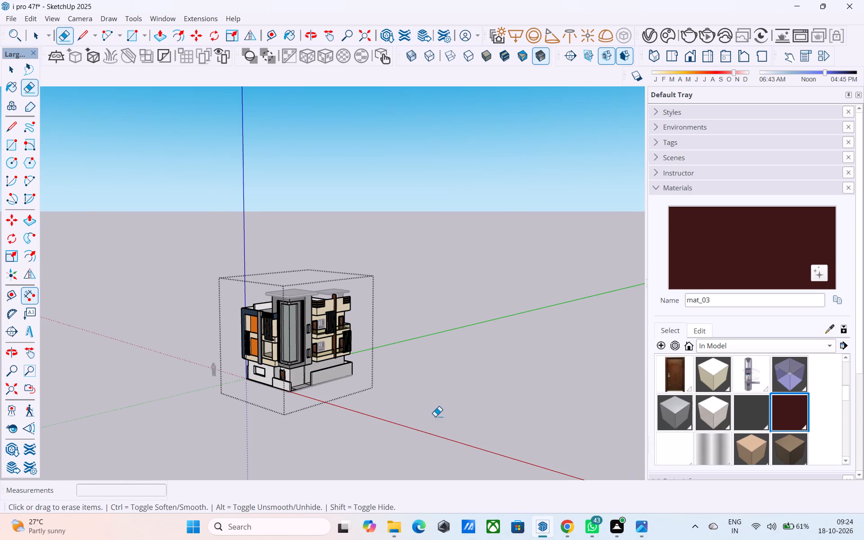
{"action": "key", "text": "space"}
{"action": "left_click", "coordinate": [433, 407]}
{"action": "key", "text": "ctrl+s"}
Examine the building's facades, corner tower and roof terrace from low and high viewpoints.
{"action": "middle_click_drag", "start_coordinate": [427, 390], "coordinate": [316, 418]}
{"action": "scroll", "coordinate": [284, 363], "scroll_direction": "up", "scroll_amount": 6}
{"action": "scroll", "coordinate": [283, 320], "scroll_direction": "up", "scroll_amount": 1}
{"action": "middle_click_drag", "start_coordinate": [282, 323], "coordinate": [317, 301]}
{"action": "middle_click_drag", "start_coordinate": [281, 340], "coordinate": [553, 364]}
{"action": "middle_click_drag", "start_coordinate": [332, 364], "coordinate": [457, 354]}
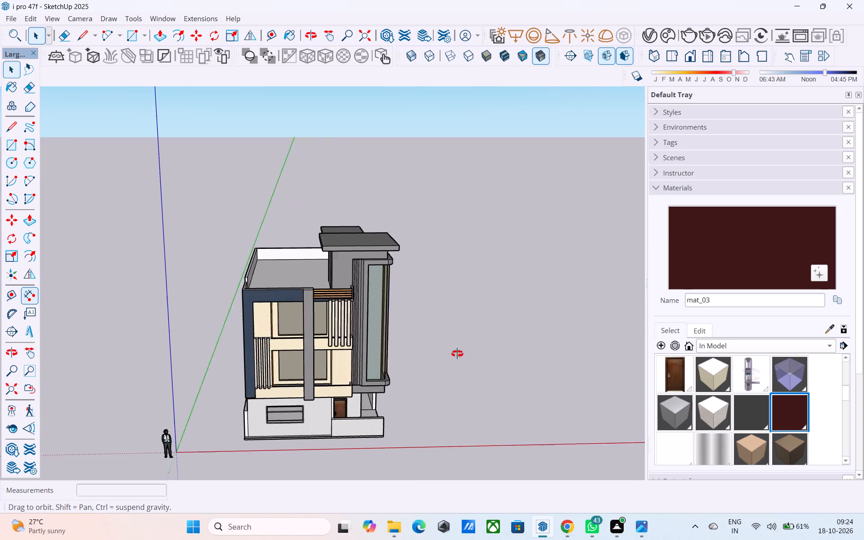
{"action": "middle_click_drag", "start_coordinate": [457, 354], "coordinate": [146, 351]}
{"action": "middle_click_drag", "start_coordinate": [260, 334], "coordinate": [166, 265]}
{"action": "scroll", "coordinate": [169, 268], "scroll_direction": "up", "scroll_amount": 2}
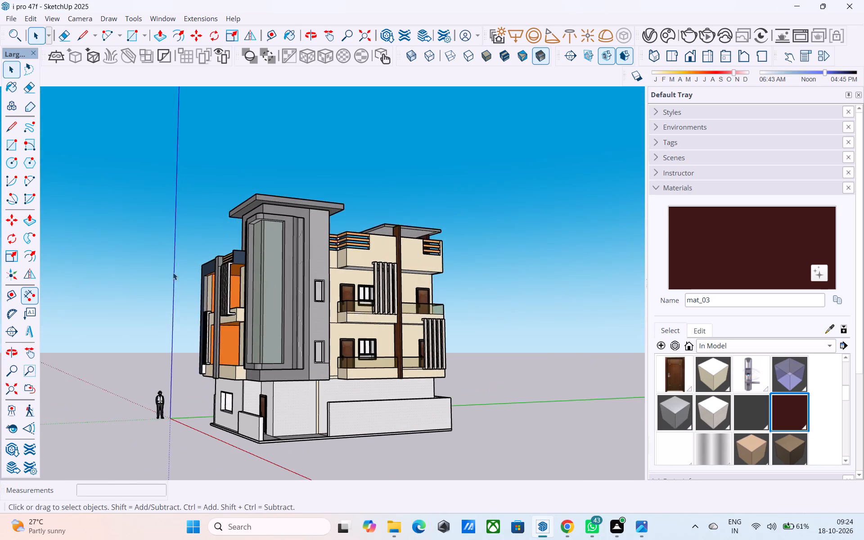
{"action": "middle_click_drag", "start_coordinate": [180, 277], "coordinate": [211, 287]}
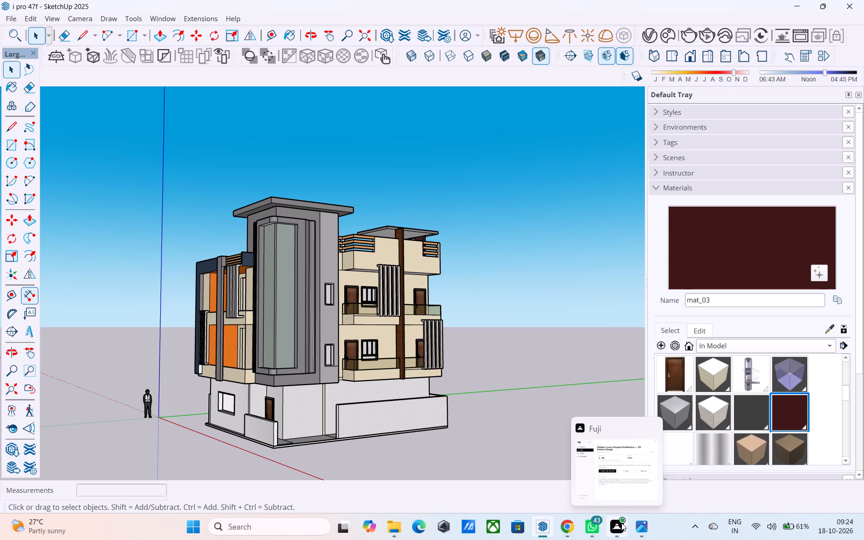
{"action": "middle_click_drag", "start_coordinate": [432, 338], "coordinate": [422, 453]}
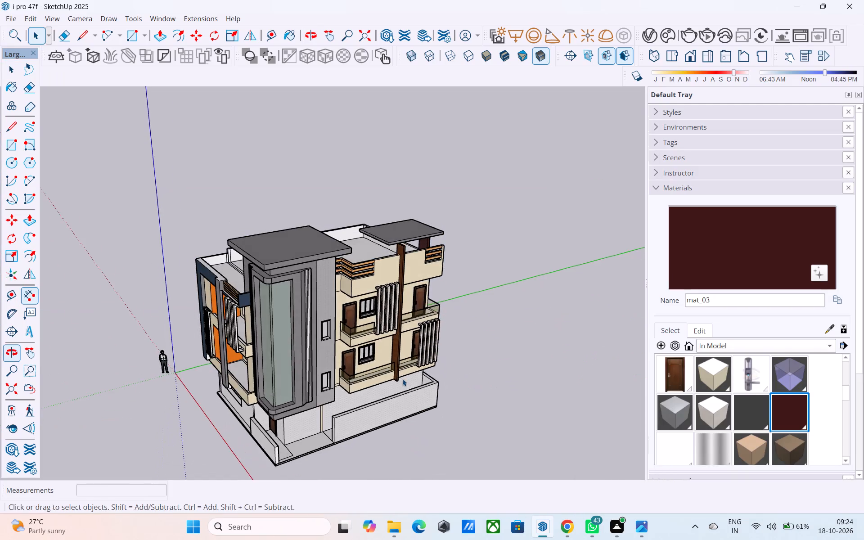
{"action": "scroll", "coordinate": [402, 378], "scroll_direction": "down", "scroll_amount": 4}
{"action": "middle_click_drag", "start_coordinate": [402, 378], "coordinate": [97, 381]}
{"action": "scroll", "coordinate": [202, 347], "scroll_direction": "up", "scroll_amount": 4}
{"action": "middle_click_drag", "start_coordinate": [218, 343], "coordinate": [549, 408]}
{"action": "middle_click_drag", "start_coordinate": [243, 333], "coordinate": [253, 330]}
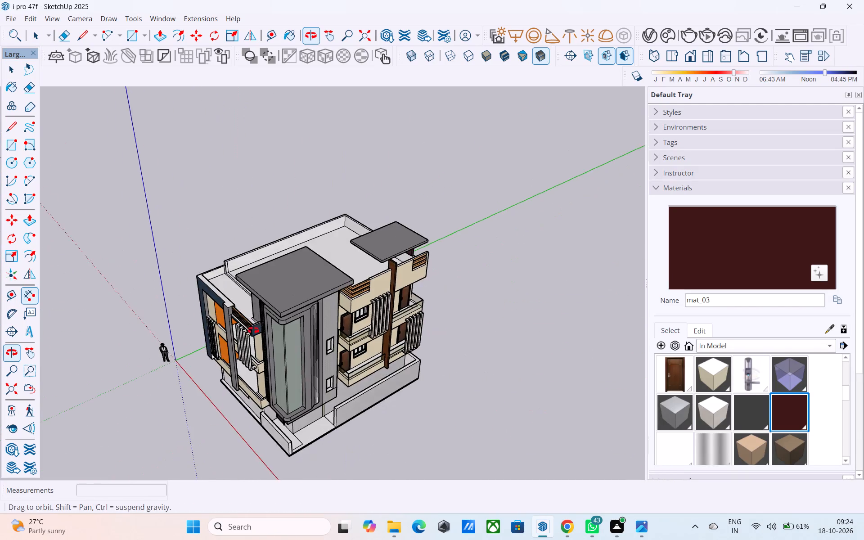
{"action": "middle_click_drag", "start_coordinate": [253, 330], "coordinate": [553, 320]}
{"action": "middle_click_drag", "start_coordinate": [378, 308], "coordinate": [353, 332]}
Erase the stray edges across the roof terrace floor and around the tower's base inside the building group, and save the model.
{"action": "scroll", "coordinate": [353, 338], "scroll_direction": "up", "scroll_amount": 12}
{"action": "left_click", "coordinate": [338, 319]}
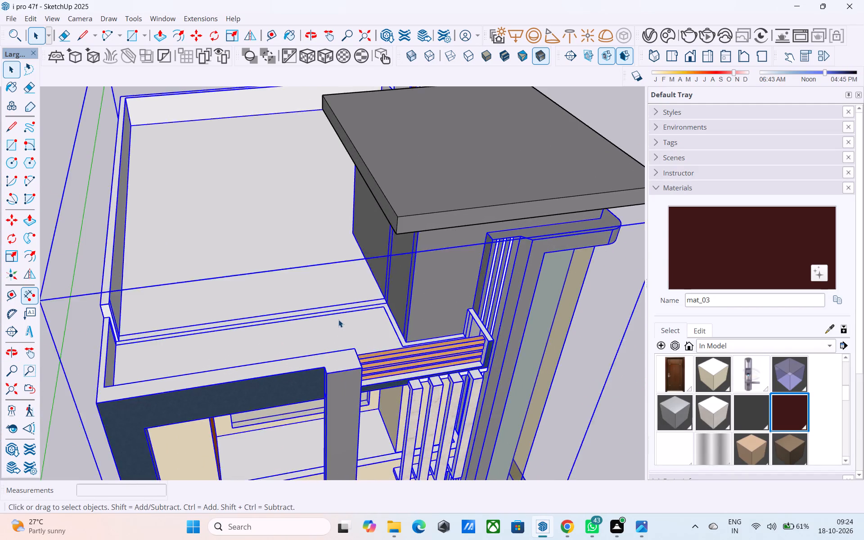
{"action": "scroll", "coordinate": [338, 319], "scroll_direction": "up", "scroll_amount": 3}
{"action": "double_click", "coordinate": [334, 319]}
{"action": "key", "text": "e"}
{"action": "left_click_drag", "start_coordinate": [304, 315], "coordinate": [291, 256]}
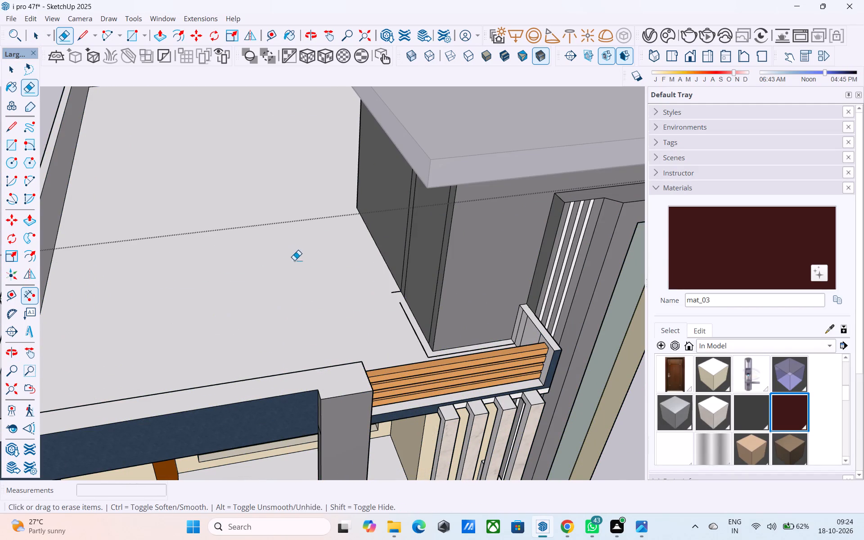
{"action": "scroll", "coordinate": [300, 266], "scroll_direction": "down", "scroll_amount": 3}
{"action": "middle_click_drag", "start_coordinate": [308, 279], "coordinate": [360, 306]}
{"action": "scroll", "coordinate": [405, 329], "scroll_direction": "up", "scroll_amount": 4}
{"action": "left_click_drag", "start_coordinate": [484, 368], "coordinate": [470, 364]}
{"action": "left_click_drag", "start_coordinate": [414, 292], "coordinate": [422, 302]}
{"action": "left_click_drag", "start_coordinate": [430, 308], "coordinate": [433, 313]}
{"action": "scroll", "coordinate": [433, 322], "scroll_direction": "down", "scroll_amount": 5}
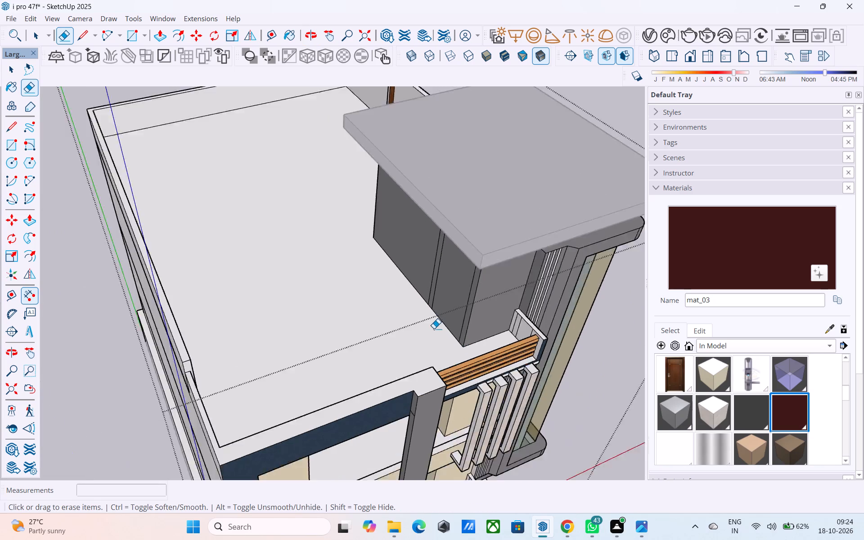
{"action": "scroll", "coordinate": [434, 328], "scroll_direction": "down", "scroll_amount": 4}
{"action": "middle_click_drag", "start_coordinate": [409, 358], "coordinate": [520, 254]}
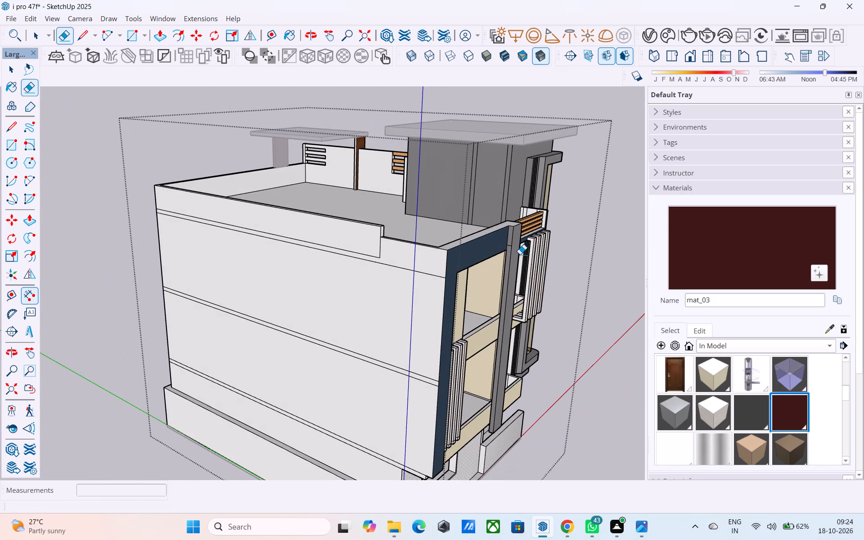
{"action": "key", "text": "ctrl+s"}
{"action": "key", "text": "space"}
{"action": "middle_click_drag", "start_coordinate": [487, 278], "coordinate": [317, 284]}
{"action": "scroll", "coordinate": [315, 288], "scroll_direction": "down", "scroll_amount": 4}
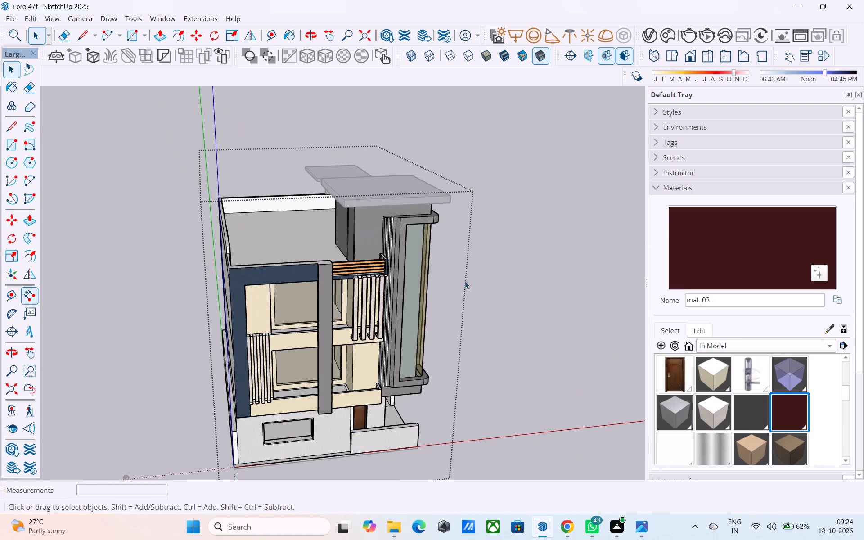
{"action": "left_click", "coordinate": [517, 272]}
{"action": "middle_click_drag", "start_coordinate": [416, 285], "coordinate": [376, 271]}
{"action": "key", "text": "ctrl+s"}
{"action": "key", "text": "space"}
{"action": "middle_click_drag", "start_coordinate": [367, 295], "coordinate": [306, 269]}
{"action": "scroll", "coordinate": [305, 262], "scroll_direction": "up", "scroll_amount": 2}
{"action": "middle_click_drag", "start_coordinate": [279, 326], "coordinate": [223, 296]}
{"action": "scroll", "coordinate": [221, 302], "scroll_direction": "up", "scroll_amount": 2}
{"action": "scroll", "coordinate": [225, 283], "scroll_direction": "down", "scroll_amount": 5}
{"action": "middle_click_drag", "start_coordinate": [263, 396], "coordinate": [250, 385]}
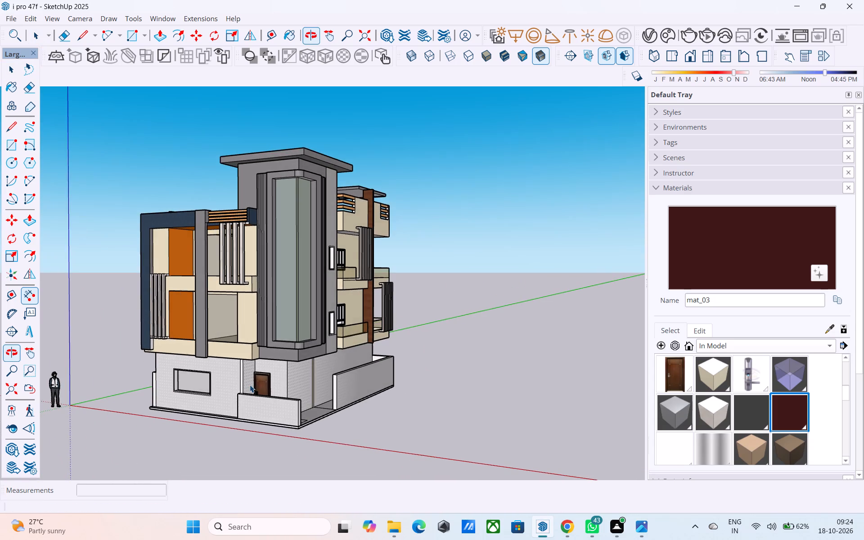
Inside the building group, draw a 2' vertical line up from the upper front balcony's parapet beside the orange wall.
{"action": "middle_click_drag", "start_coordinate": [250, 385], "coordinate": [285, 459]}
{"action": "scroll", "coordinate": [215, 340], "scroll_direction": "up", "scroll_amount": 8}
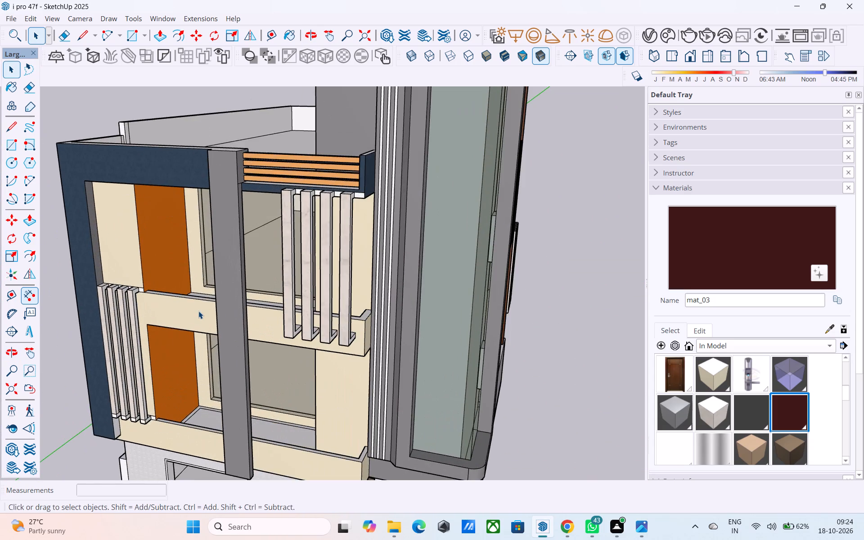
{"action": "middle_click_drag", "start_coordinate": [194, 311], "coordinate": [204, 348]}
{"action": "middle_click_drag", "start_coordinate": [204, 348], "coordinate": [207, 376], "text": "shift"}
{"action": "scroll", "coordinate": [189, 370], "scroll_direction": "up", "scroll_amount": 5}
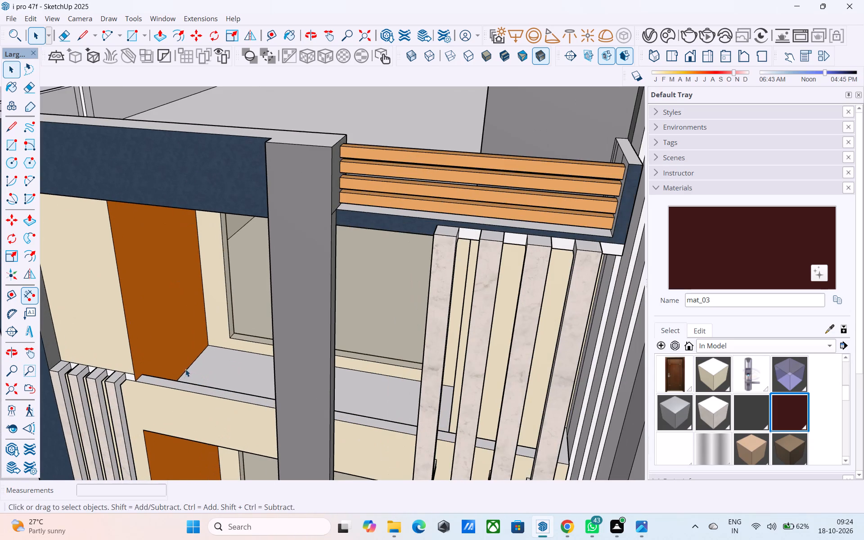
{"action": "middle_click", "coordinate": [142, 367]}
{"action": "key", "text": "l"}
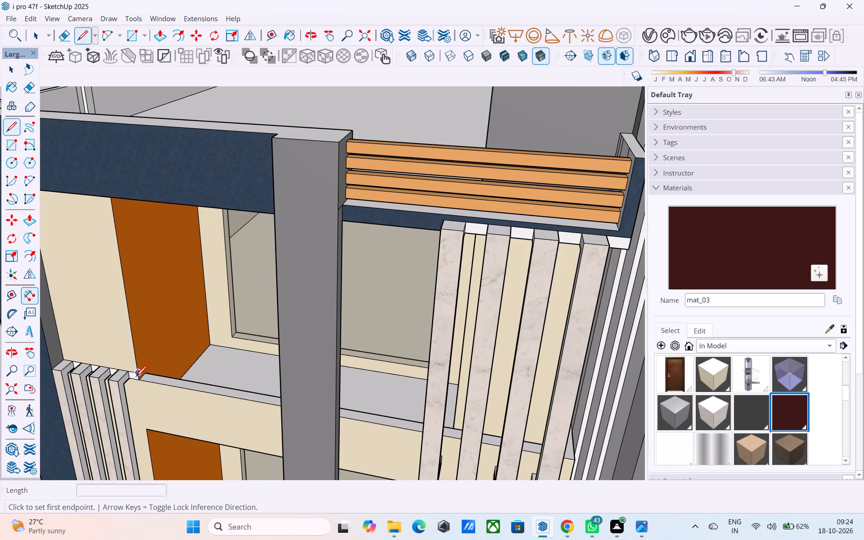
{"action": "key", "text": "space"}
{"action": "double_click", "coordinate": [136, 378]}
{"action": "scroll", "coordinate": [136, 378], "scroll_direction": "up", "scroll_amount": 2}
{"action": "key", "text": "l"}
{"action": "left_click", "coordinate": [138, 380]}
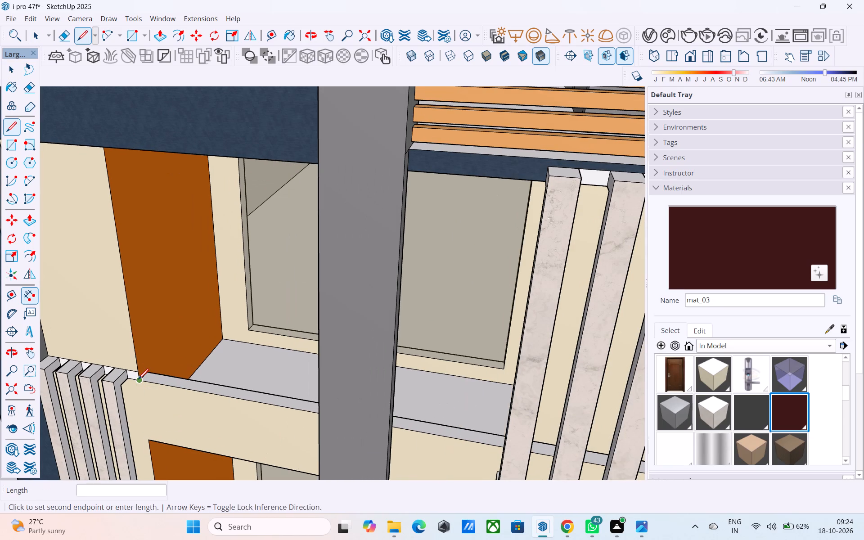
{"action": "left_click", "coordinate": [129, 329]}
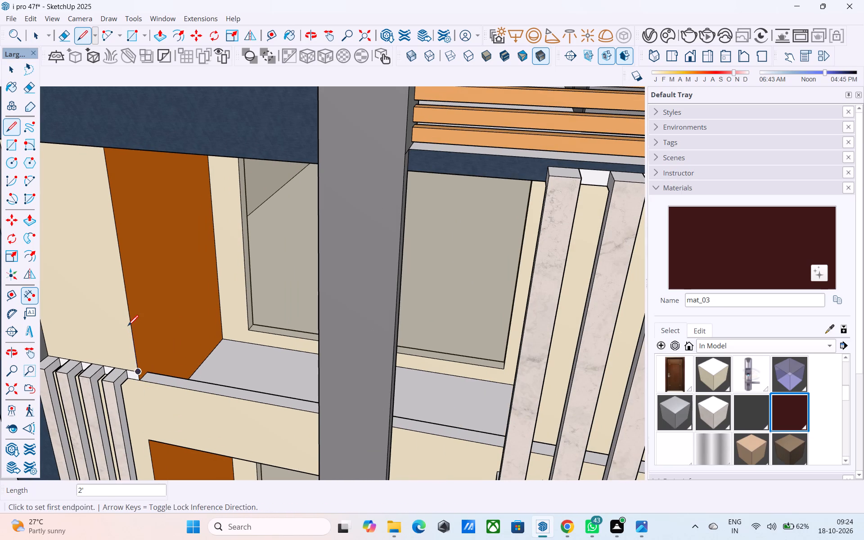
Draw rectangular railing panels from the 2' line along the upper front balcony's parapet and across its short side return.
{"action": "key", "text": "r"}
{"action": "left_click", "coordinate": [133, 328]}
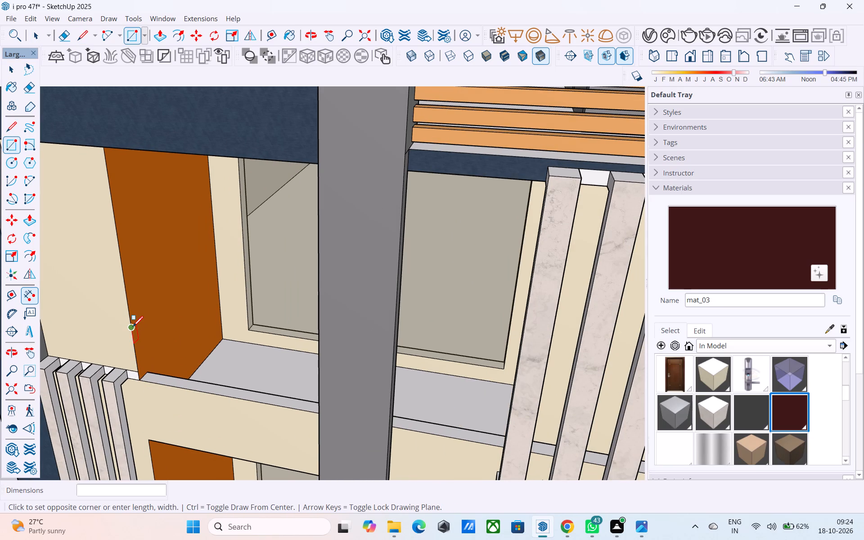
{"action": "scroll", "coordinate": [133, 329], "scroll_direction": "down", "scroll_amount": 9}
{"action": "scroll", "coordinate": [264, 367], "scroll_direction": "up", "scroll_amount": 4}
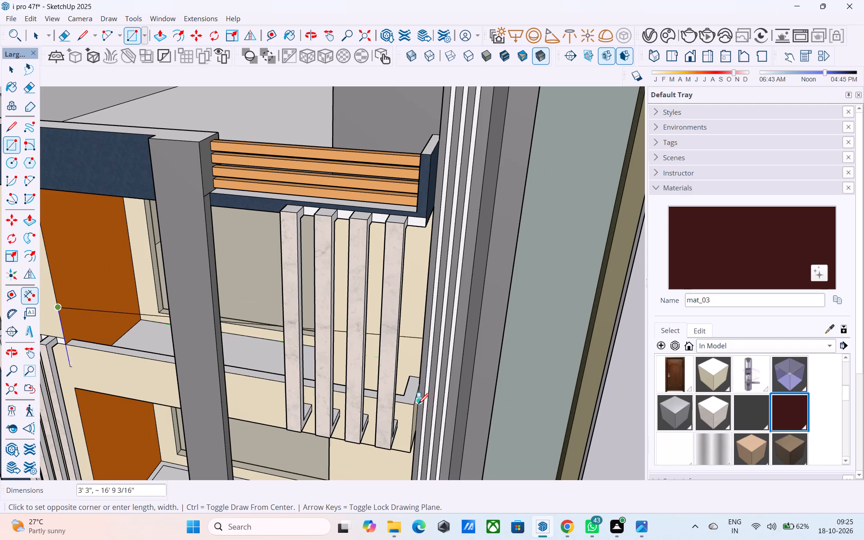
{"action": "left_click", "coordinate": [415, 406]}
{"action": "middle_click_drag", "start_coordinate": [415, 406], "coordinate": [378, 396]}
{"action": "scroll", "coordinate": [329, 352], "scroll_direction": "up", "scroll_amount": 4}
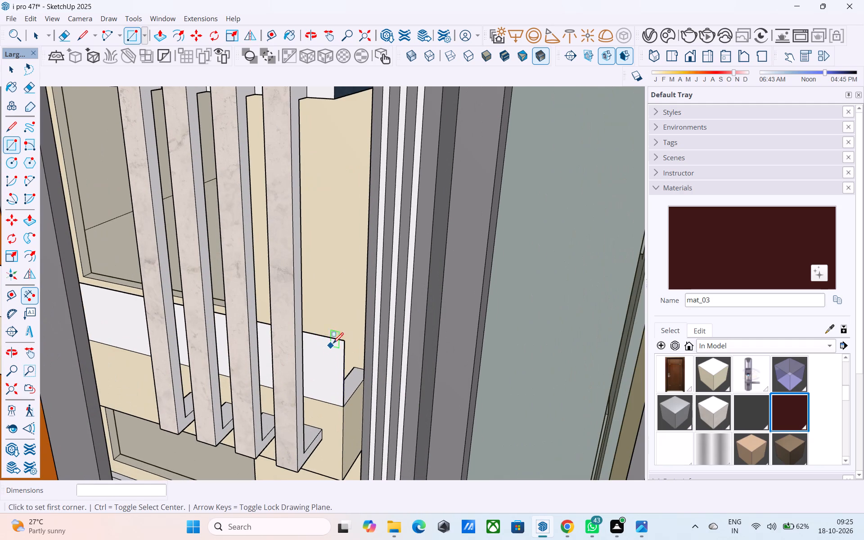
{"action": "left_click", "coordinate": [341, 339]}
{"action": "left_click", "coordinate": [365, 377]}
Draw railing panels about 1' 10" high on the lower front balcony's parapet, about 16' 8" along the front plus the short side return.
{"action": "scroll", "coordinate": [367, 374], "scroll_direction": "down", "scroll_amount": 15}
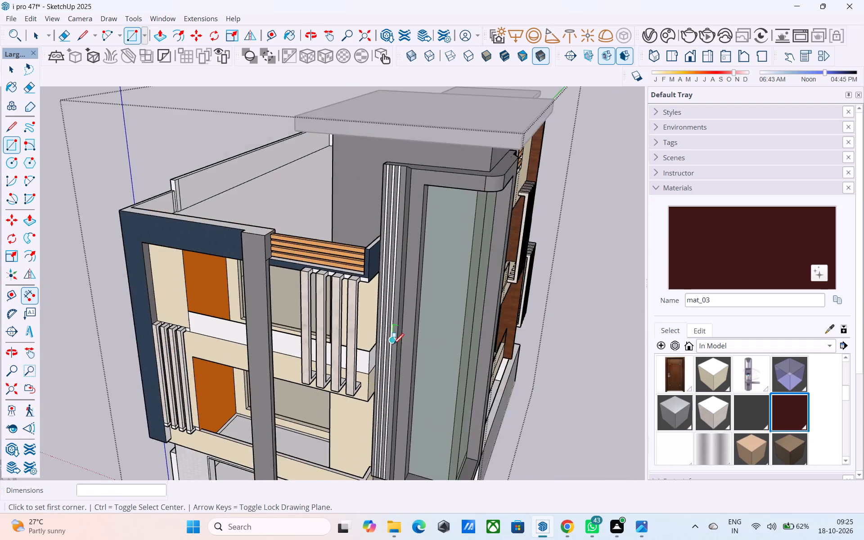
{"action": "scroll", "coordinate": [393, 345], "scroll_direction": "down", "scroll_amount": 2}
{"action": "scroll", "coordinate": [287, 395], "scroll_direction": "up", "scroll_amount": 12}
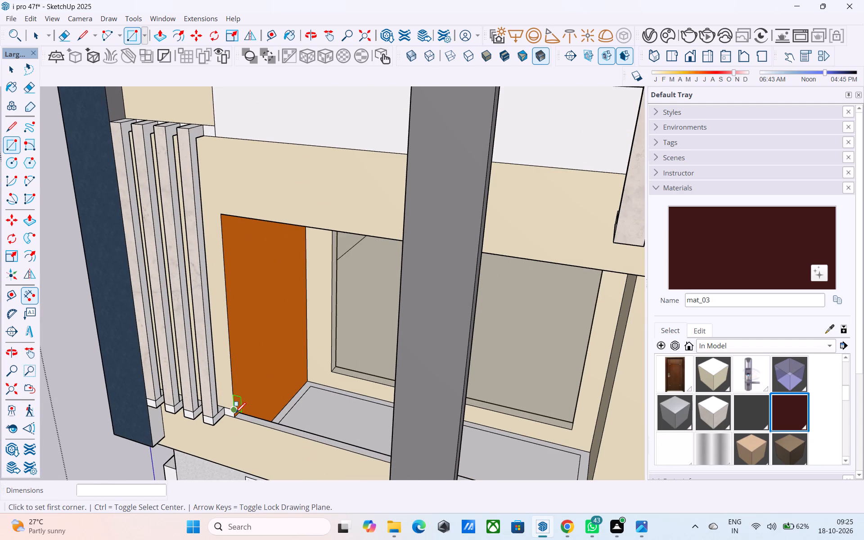
{"action": "key", "text": "l"}
{"action": "left_click", "coordinate": [235, 418]}
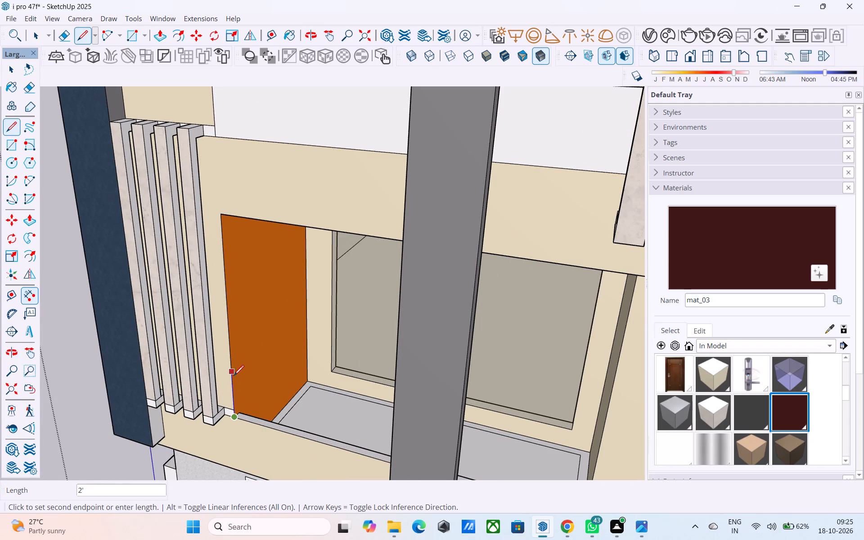
{"action": "key", "text": "r"}
{"action": "left_click", "coordinate": [233, 375]}
{"action": "scroll", "coordinate": [234, 375], "scroll_direction": "down", "scroll_amount": 4}
{"action": "scroll", "coordinate": [373, 449], "scroll_direction": "down", "scroll_amount": 4}
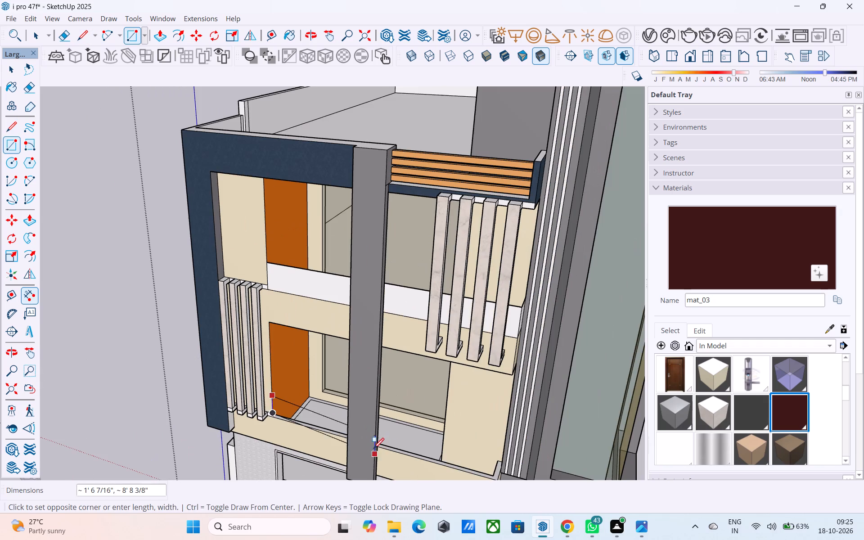
{"action": "middle_click_drag", "start_coordinate": [490, 475], "coordinate": [441, 399], "text": "shift"}
{"action": "scroll", "coordinate": [442, 400], "scroll_direction": "up", "scroll_amount": 4}
{"action": "left_click", "coordinate": [448, 409]}
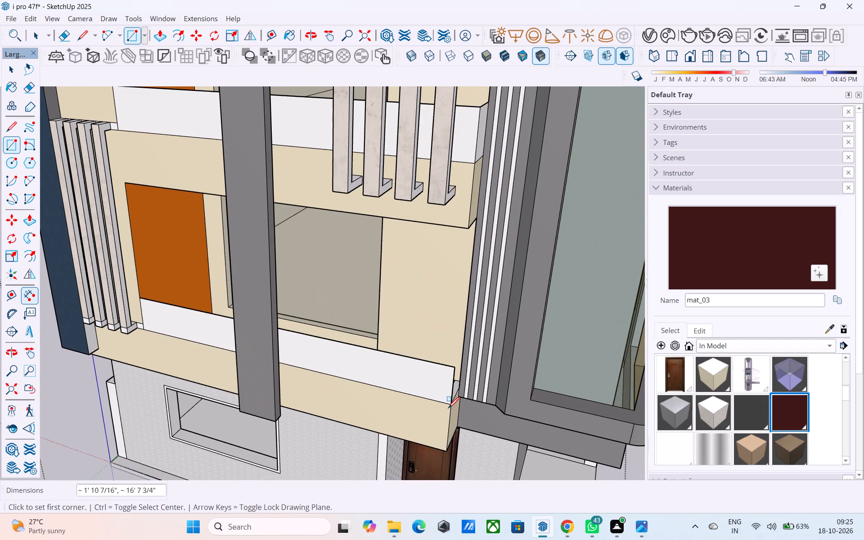
{"action": "middle_click_drag", "start_coordinate": [447, 406], "coordinate": [412, 387]}
{"action": "left_click", "coordinate": [397, 341]}
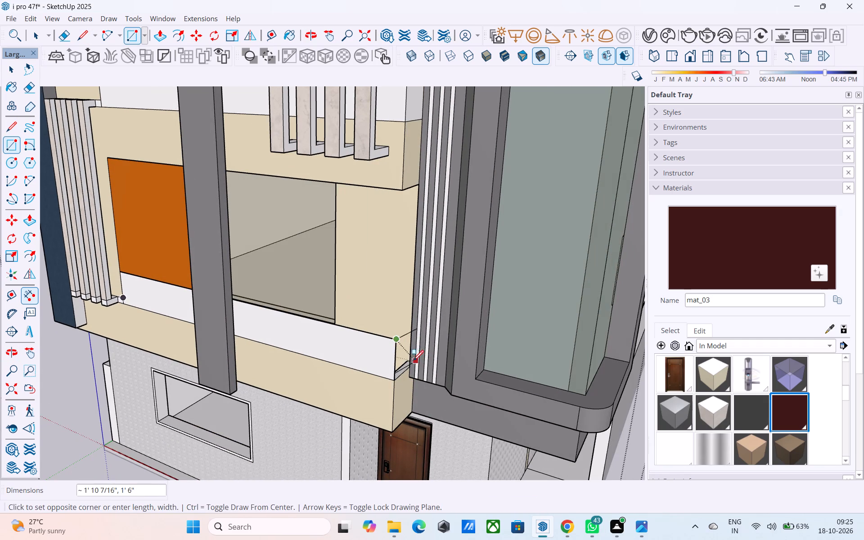
{"action": "left_click", "coordinate": [410, 363]}
Paint the front and side railing panels of both front balconies with Glass_Basic_01, and save the model.
{"action": "key", "text": "space"}
{"action": "left_click", "coordinate": [795, 369]}
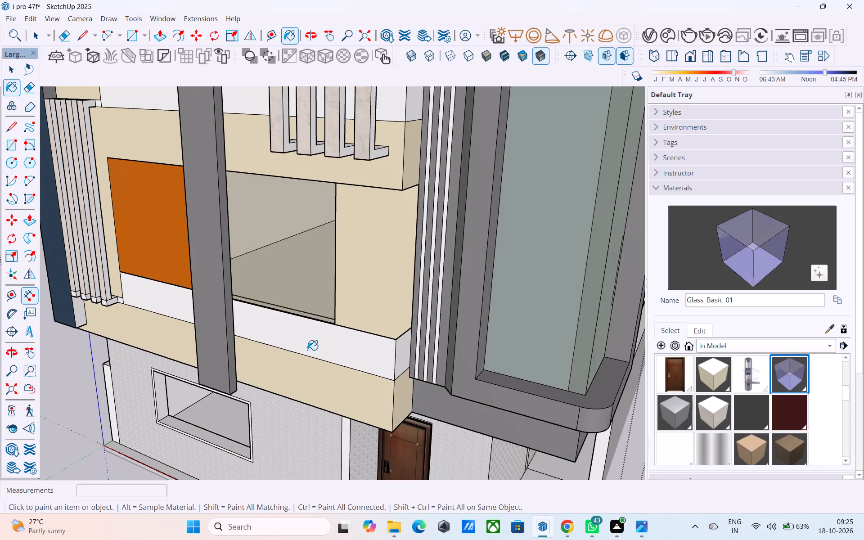
{"action": "left_click", "coordinate": [309, 348]}
{"action": "left_click", "coordinate": [401, 354]}
{"action": "scroll", "coordinate": [401, 355], "scroll_direction": "down", "scroll_amount": 4}
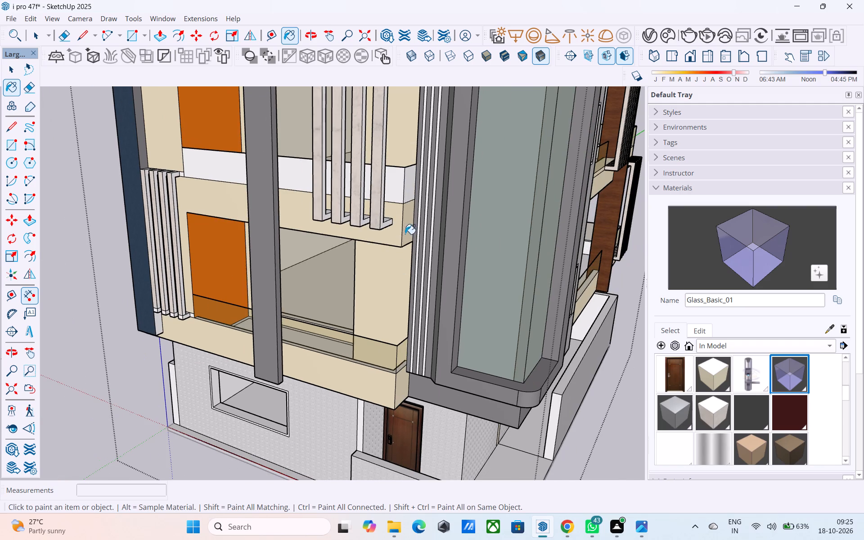
{"action": "left_click", "coordinate": [408, 191]}
{"action": "left_click", "coordinate": [396, 183]}
{"action": "scroll", "coordinate": [397, 240], "scroll_direction": "down", "scroll_amount": 4}
{"action": "middle_click_drag", "start_coordinate": [325, 302], "coordinate": [378, 289]}
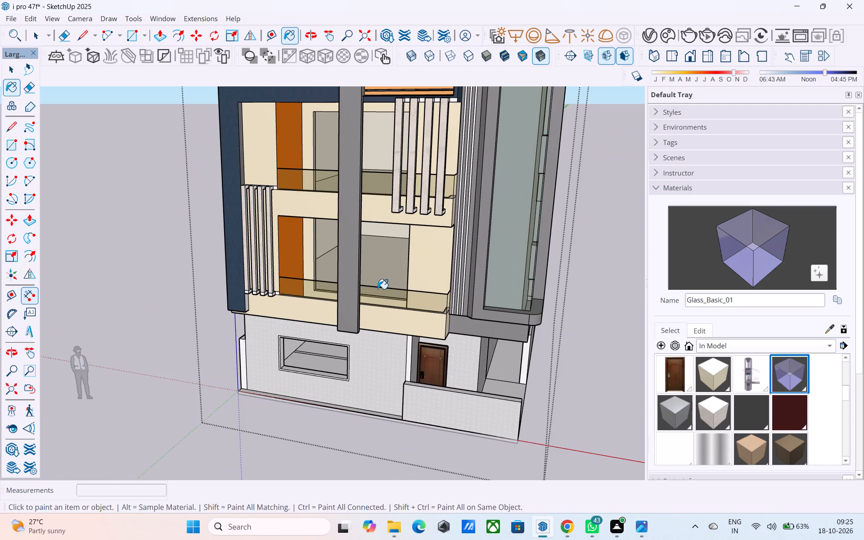
{"action": "key", "text": "ctrl+s"}
{"action": "key", "text": "space"}
Examine the building's front and side facades with the glass balcony railings from several angles and distances.
{"action": "scroll", "coordinate": [378, 288], "scroll_direction": "down", "scroll_amount": 7}
{"action": "middle_click_drag", "start_coordinate": [289, 333], "coordinate": [216, 318]}
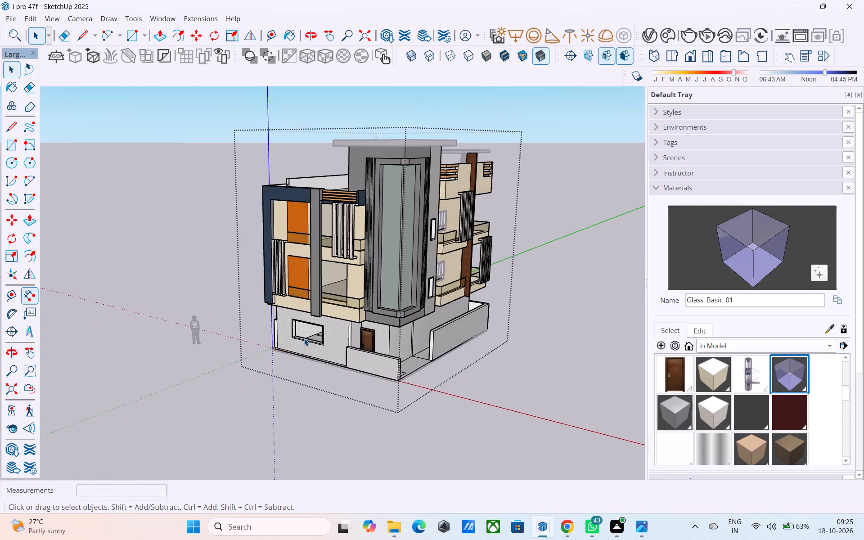
{"action": "middle_click_drag", "start_coordinate": [300, 338], "coordinate": [265, 339]}
{"action": "scroll", "coordinate": [266, 339], "scroll_direction": "up", "scroll_amount": 3}
{"action": "scroll", "coordinate": [226, 340], "scroll_direction": "up", "scroll_amount": 1}
{"action": "scroll", "coordinate": [209, 339], "scroll_direction": "down", "scroll_amount": 4}
{"action": "middle_click_drag", "start_coordinate": [270, 351], "coordinate": [320, 343]}
{"action": "scroll", "coordinate": [225, 351], "scroll_direction": "down", "scroll_amount": 1}
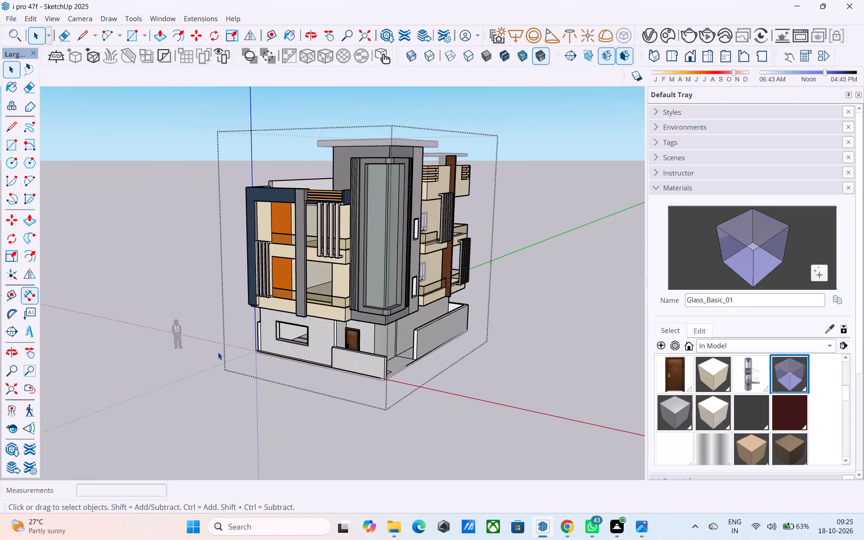
{"action": "scroll", "coordinate": [218, 352], "scroll_direction": "down", "scroll_amount": 2}
{"action": "middle_click_drag", "start_coordinate": [218, 352], "coordinate": [312, 341]}
{"action": "middle_click_drag", "start_coordinate": [312, 337], "coordinate": [290, 335]}
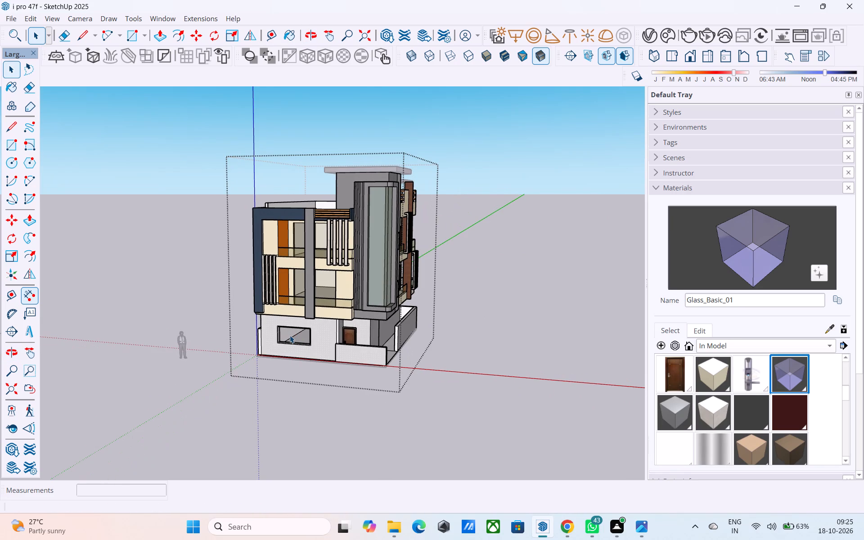
{"action": "middle_click_drag", "start_coordinate": [292, 335], "coordinate": [247, 324]}
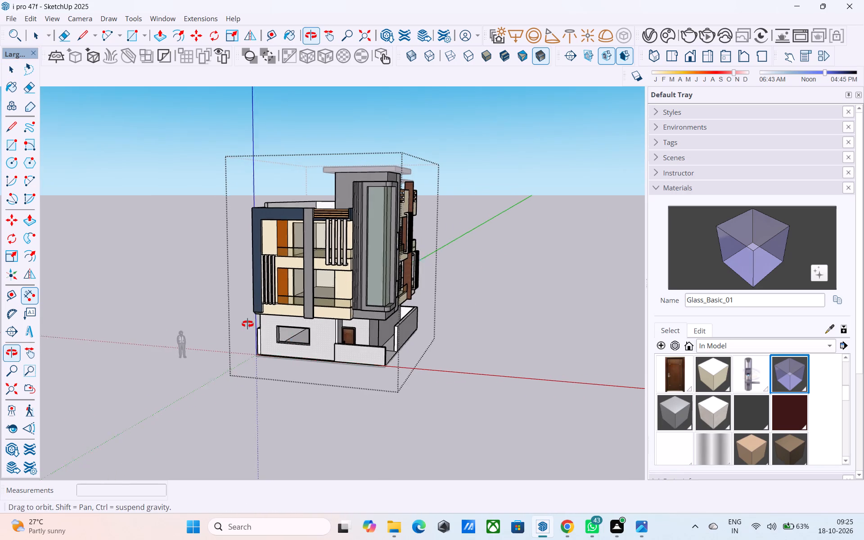
{"action": "middle_click_drag", "start_coordinate": [247, 324], "coordinate": [243, 322]}
{"action": "middle_click_drag", "start_coordinate": [319, 342], "coordinate": [260, 346]}
{"action": "middle_click_drag", "start_coordinate": [300, 366], "coordinate": [249, 377]}
Draw a 12' 6" by 4' rectangle closing the side gap between the low front wall and the taller compound wall.
{"action": "scroll", "coordinate": [283, 363], "scroll_direction": "up", "scroll_amount": 10}
{"action": "middle_click_drag", "start_coordinate": [345, 351], "coordinate": [325, 336]}
{"action": "scroll", "coordinate": [310, 344], "scroll_direction": "up", "scroll_amount": 3}
{"action": "middle_click_drag", "start_coordinate": [300, 342], "coordinate": [289, 344]}
{"action": "key", "text": "r"}
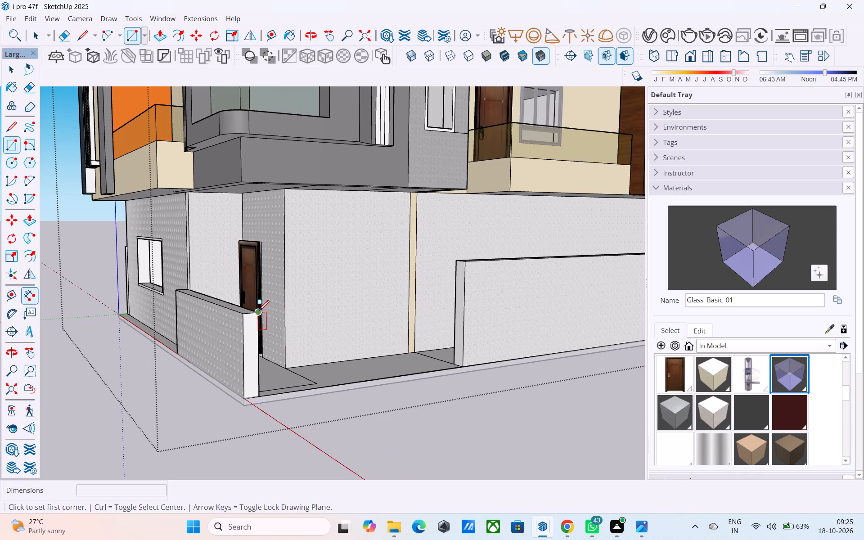
{"action": "left_click", "coordinate": [259, 312]}
{"action": "left_click", "coordinate": [462, 368]}
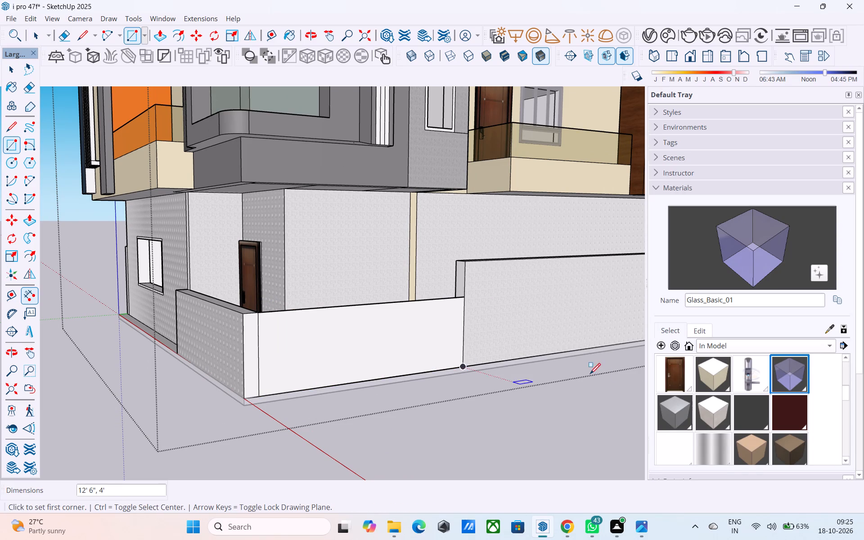
Paint the new gate panel between the compound walls with Plywood_08_1K from the Wood materials.
{"action": "scroll", "coordinate": [753, 411], "scroll_direction": "down", "scroll_amount": 8}
{"action": "left_click", "coordinate": [729, 306]}
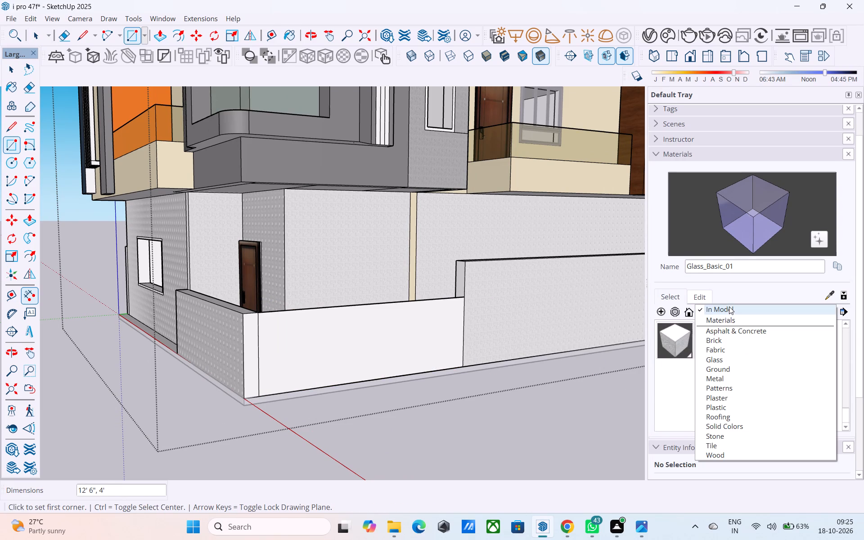
{"action": "left_click", "coordinate": [733, 462]}
{"action": "left_click", "coordinate": [706, 315]}
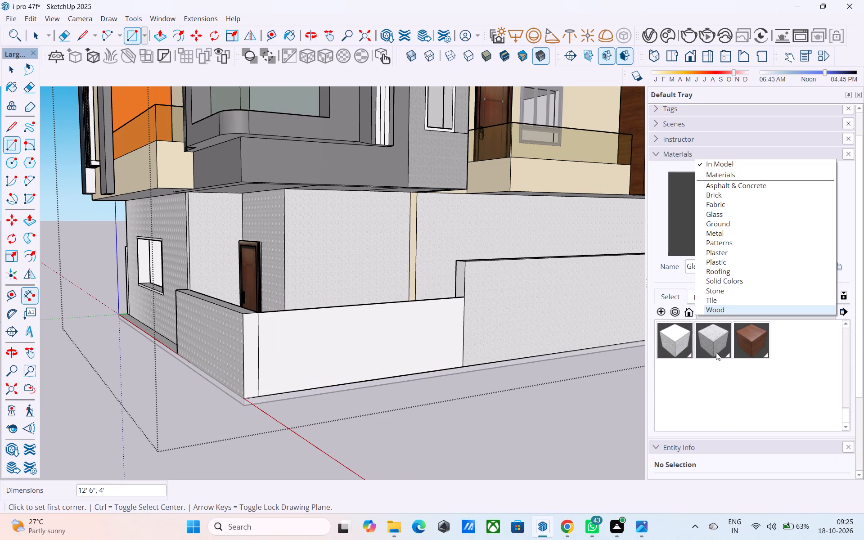
{"action": "left_click", "coordinate": [717, 312]}
{"action": "left_click", "coordinate": [717, 334]}
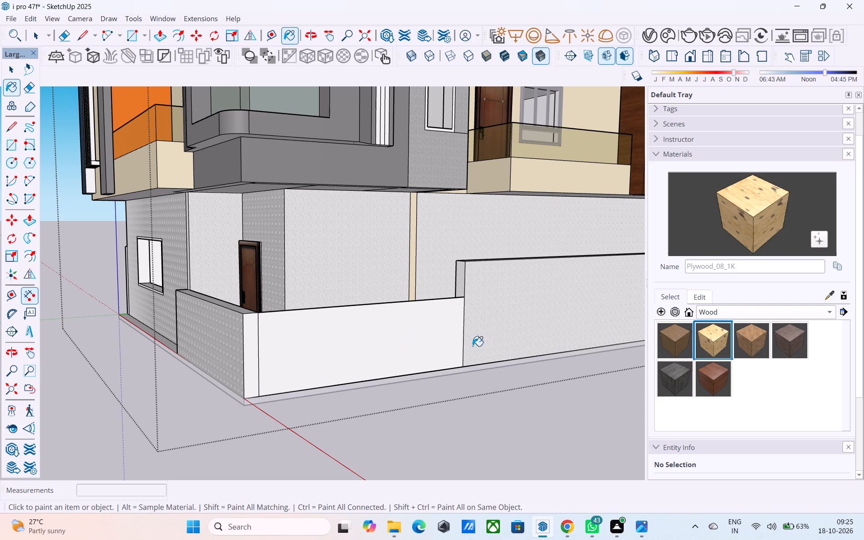
{"action": "left_click", "coordinate": [393, 343]}
{"action": "middle_click_drag", "start_coordinate": [372, 361], "coordinate": [425, 403]}
{"action": "scroll", "coordinate": [494, 364], "scroll_direction": "down", "scroll_amount": 6}
{"action": "middle_click_drag", "start_coordinate": [450, 382], "coordinate": [415, 364]}
{"action": "scroll", "coordinate": [396, 387], "scroll_direction": "up", "scroll_amount": 7}
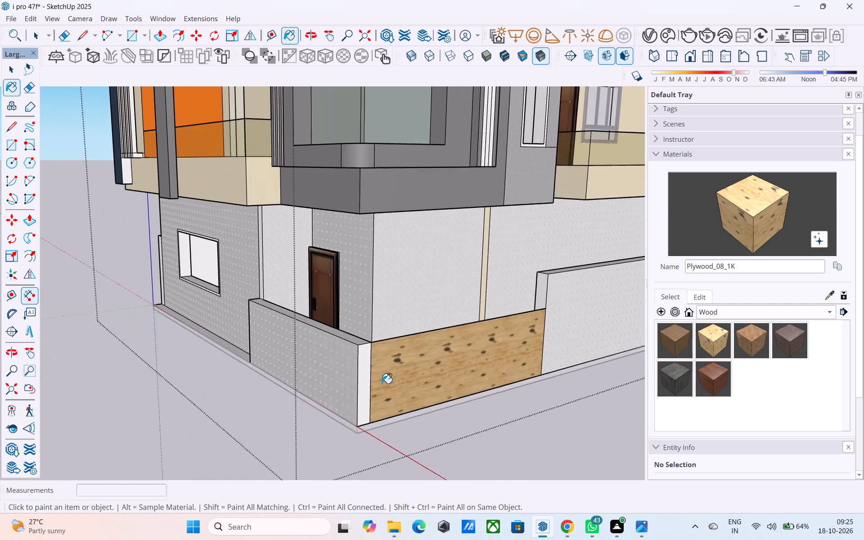
Push/Pull the gate panel's inner face 9" to give the gate thickness.
{"action": "middle_click_drag", "start_coordinate": [377, 370], "coordinate": [616, 436]}
{"action": "key", "text": "space"}
{"action": "left_click", "coordinate": [532, 308]}
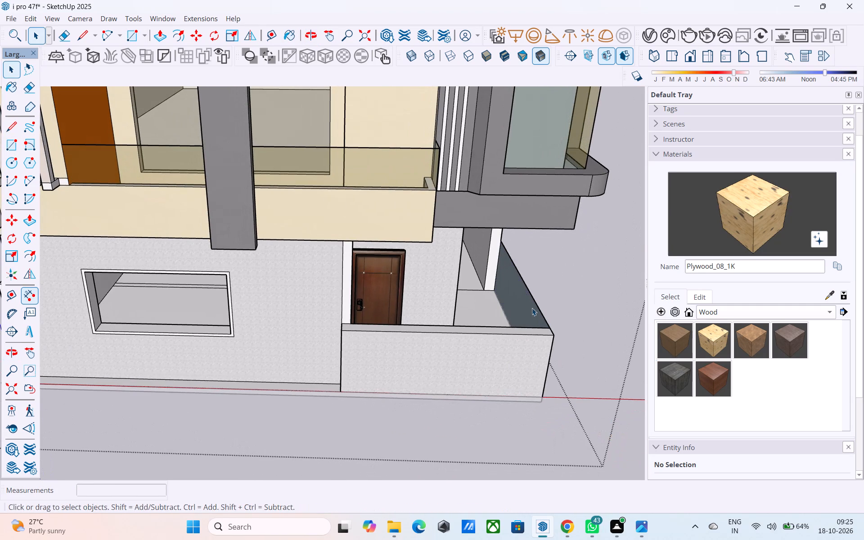
{"action": "key", "text": "p"}
{"action": "left_click", "coordinate": [532, 308]}
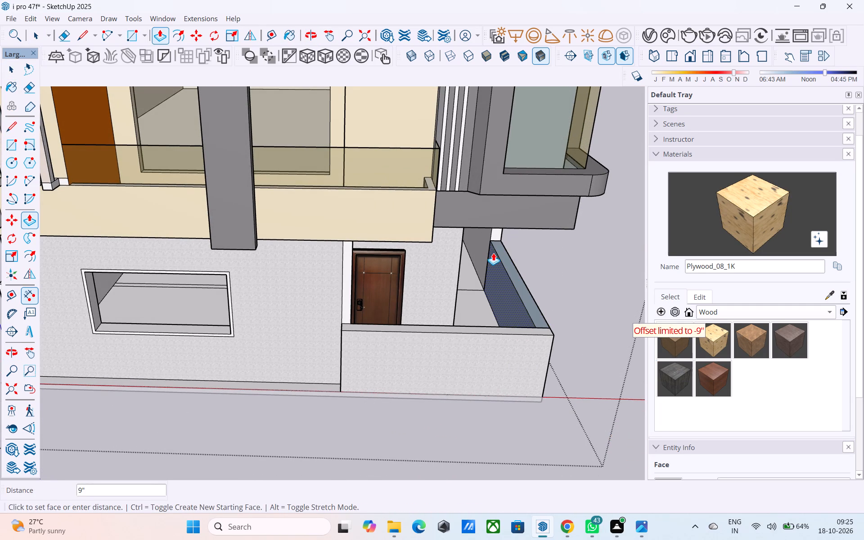
{"action": "left_click", "coordinate": [493, 253]}
Draw a rectangle over the gate's outer side, from the low front wall's top edge to the taller wall's base.
{"action": "middle_click_drag", "start_coordinate": [520, 288], "coordinate": [296, 278]}
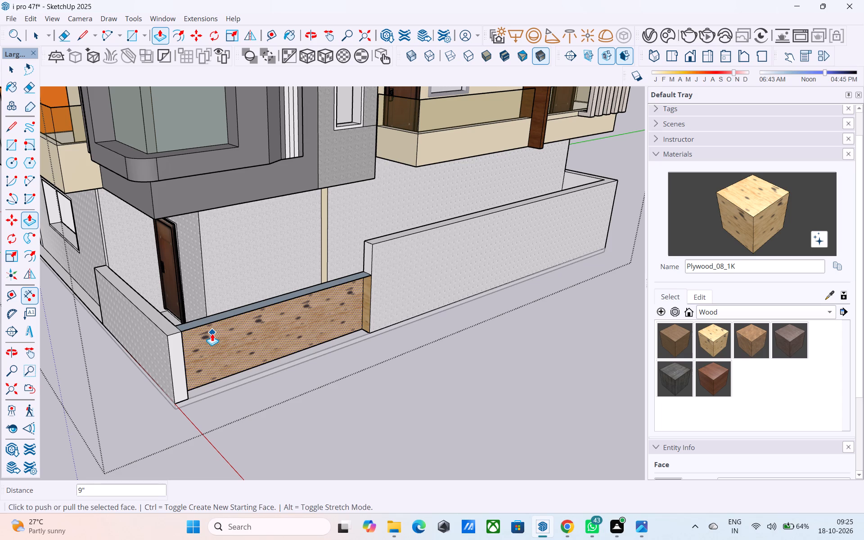
{"action": "key", "text": "r"}
{"action": "left_click", "coordinate": [179, 331]}
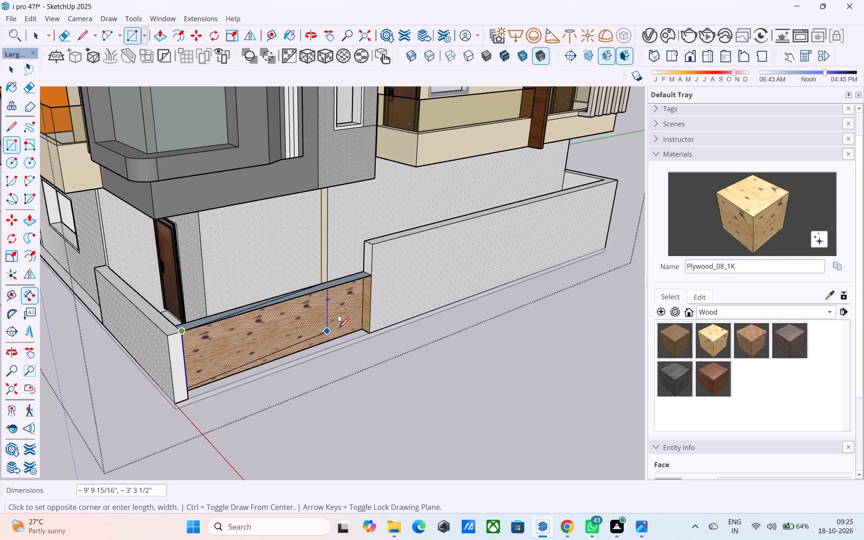
{"action": "left_click", "coordinate": [367, 336]}
Paint the gate's outer, top and inner faces with Plywood_08_1K, and save the model.
{"action": "key", "text": "space"}
{"action": "left_click", "coordinate": [750, 225]}
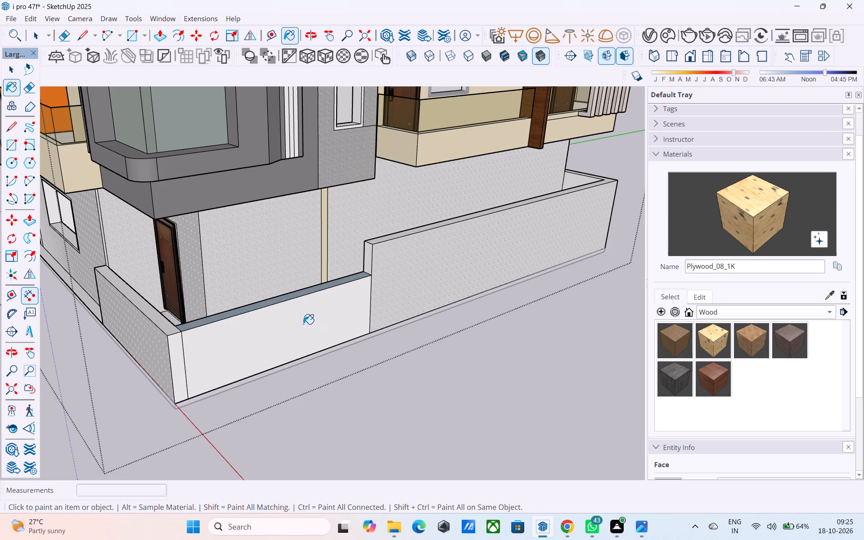
{"action": "left_click", "coordinate": [303, 324]}
{"action": "left_click", "coordinate": [288, 298]}
{"action": "middle_click_drag", "start_coordinate": [286, 301], "coordinate": [578, 341]}
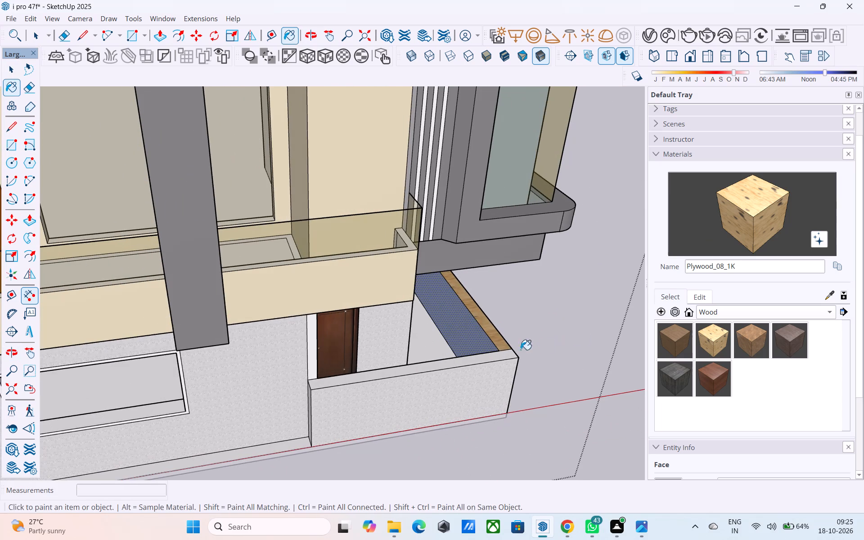
{"action": "left_click", "coordinate": [468, 328]}
{"action": "key", "text": "space"}
{"action": "middle_click_drag", "start_coordinate": [520, 345], "coordinate": [270, 271]}
{"action": "scroll", "coordinate": [275, 260], "scroll_direction": "down", "scroll_amount": 5}
{"action": "middle_click_drag", "start_coordinate": [431, 371], "coordinate": [372, 341]}
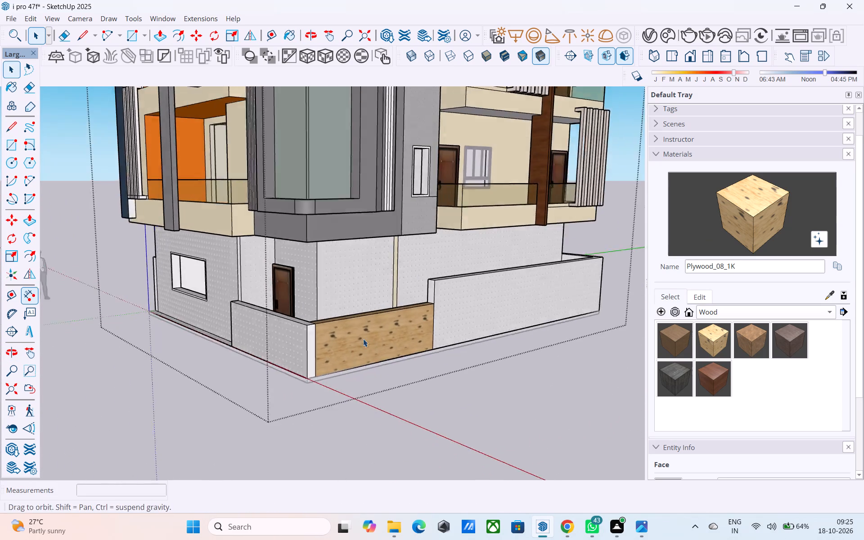
{"action": "scroll", "coordinate": [360, 348], "scroll_direction": "down", "scroll_amount": 4}
{"action": "key", "text": "ctrl+s"}
{"action": "key", "text": "space"}
{"action": "scroll", "coordinate": [376, 396], "scroll_direction": "down", "scroll_amount": 8}
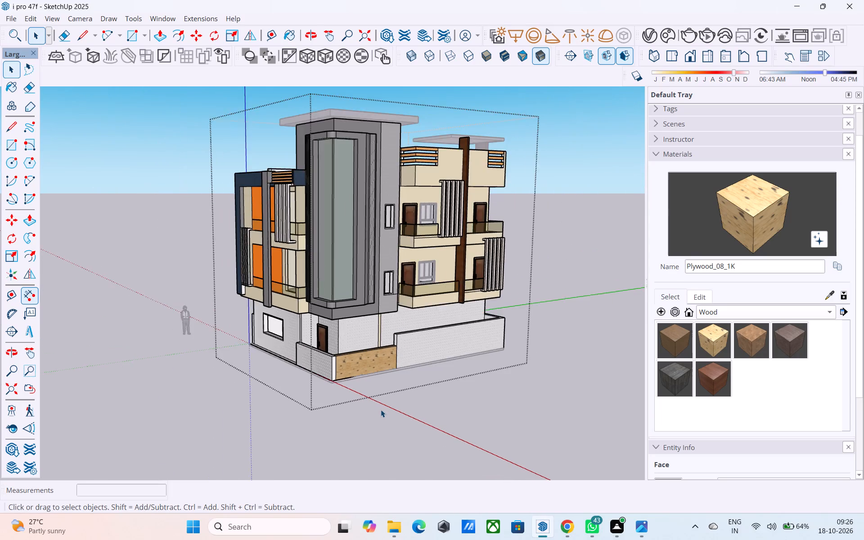
Examine the finished exterior and the wooden compound gate from several sides.
{"action": "scroll", "coordinate": [381, 409], "scroll_direction": "down", "scroll_amount": 4}
{"action": "middle_click_drag", "start_coordinate": [377, 437], "coordinate": [365, 405]}
{"action": "left_click", "coordinate": [598, 326]}
{"action": "scroll", "coordinate": [379, 308], "scroll_direction": "up", "scroll_amount": 1}
{"action": "middle_click_drag", "start_coordinate": [379, 307], "coordinate": [346, 291]}
{"action": "scroll", "coordinate": [335, 290], "scroll_direction": "up", "scroll_amount": 2}
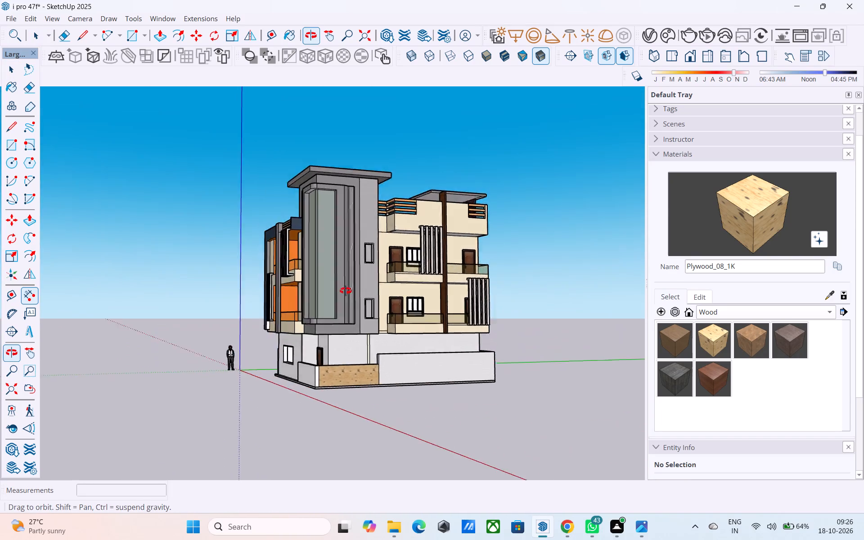
{"action": "middle_click_drag", "start_coordinate": [346, 291], "coordinate": [348, 291]}
{"action": "scroll", "coordinate": [346, 291], "scroll_direction": "up", "scroll_amount": 3}
{"action": "middle_click_drag", "start_coordinate": [348, 294], "coordinate": [495, 306]}
{"action": "scroll", "coordinate": [450, 326], "scroll_direction": "up", "scroll_amount": 3}
{"action": "scroll", "coordinate": [390, 345], "scroll_direction": "down", "scroll_amount": 2}
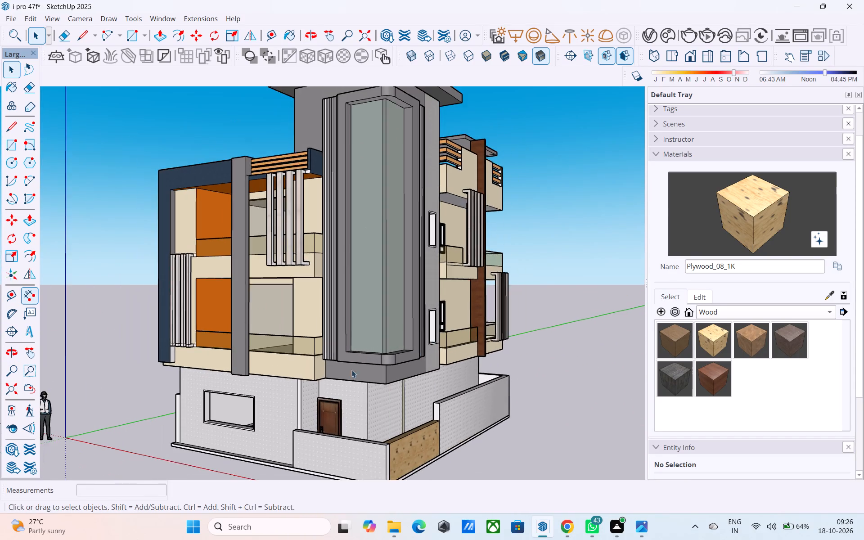
{"action": "middle_click_drag", "start_coordinate": [332, 359], "coordinate": [220, 389]}
{"action": "scroll", "coordinate": [220, 388], "scroll_direction": "down", "scroll_amount": 4}
{"action": "middle_click_drag", "start_coordinate": [229, 393], "coordinate": [294, 372]}
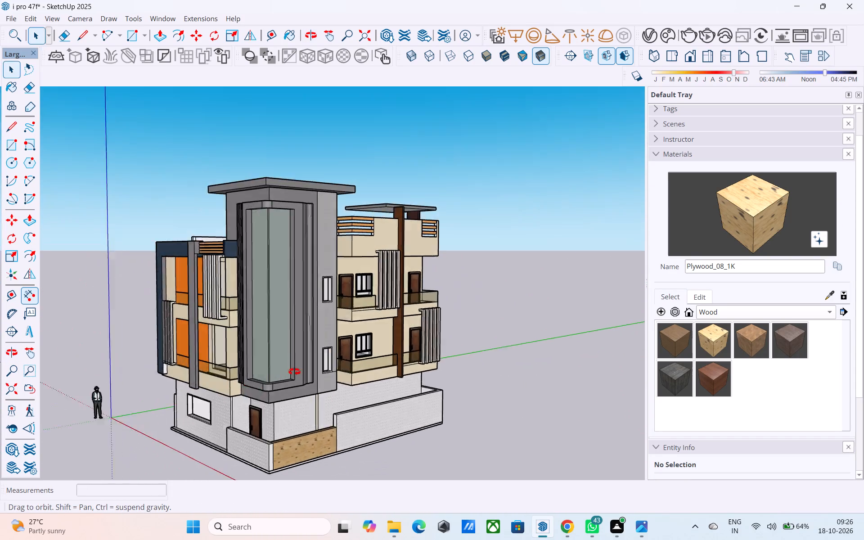
{"action": "middle_click_drag", "start_coordinate": [294, 372], "coordinate": [304, 360]}
{"action": "scroll", "coordinate": [304, 360], "scroll_direction": "up", "scroll_amount": 1}
Save the model.
{"action": "key", "text": "ctrl+s"}
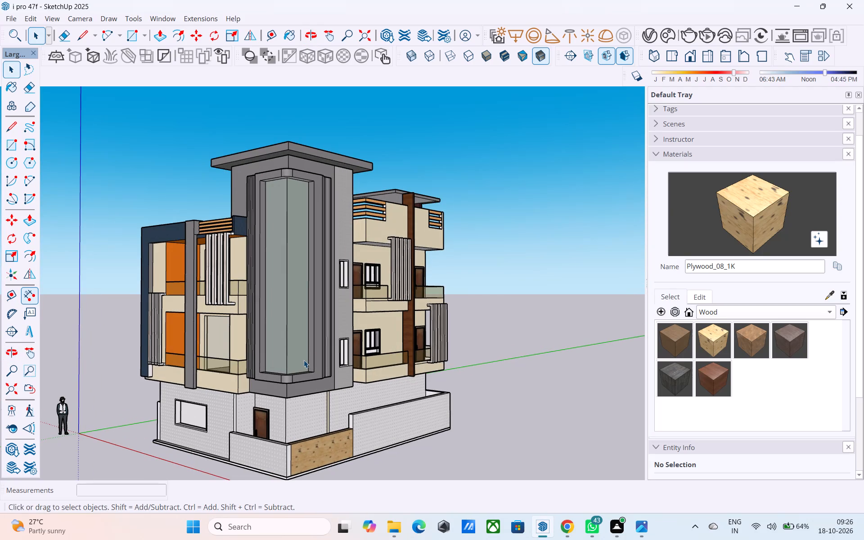
Inside the building group, draw a rectangle about 2' 4 9/16" by 4" on the terrace side parapet's top, near the front corner.
{"action": "middle_click_drag", "start_coordinate": [302, 364], "coordinate": [307, 402]}
{"action": "scroll", "coordinate": [307, 402], "scroll_direction": "down", "scroll_amount": 1}
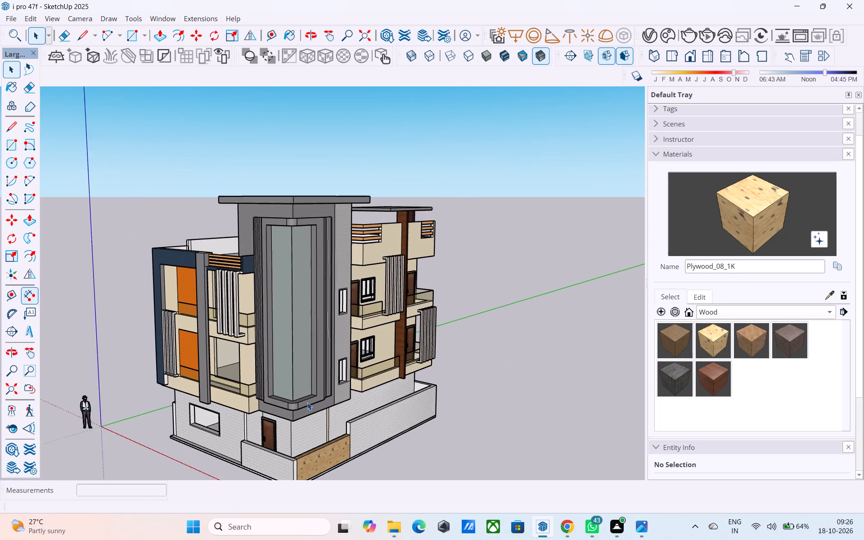
{"action": "scroll", "coordinate": [307, 402], "scroll_direction": "down", "scroll_amount": 1}
{"action": "middle_click_drag", "start_coordinate": [307, 402], "coordinate": [467, 412]}
{"action": "middle_click_drag", "start_coordinate": [332, 319], "coordinate": [342, 343]}
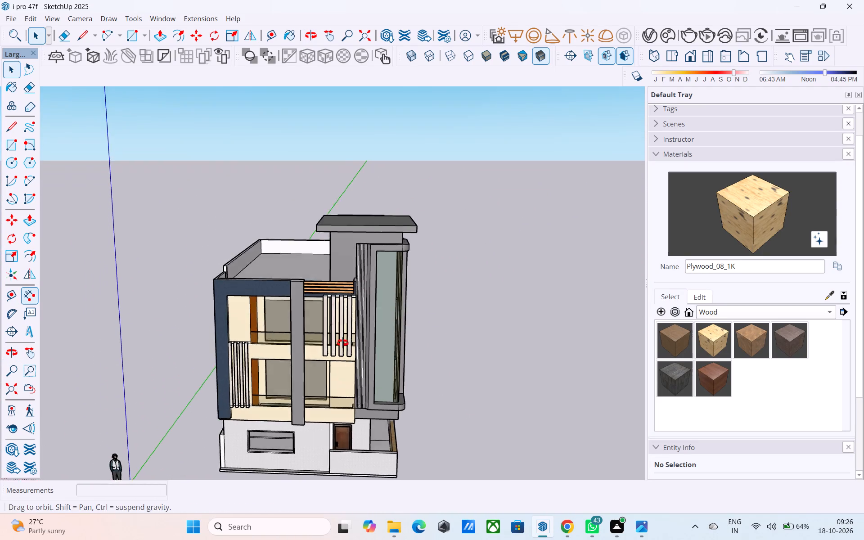
{"action": "middle_click_drag", "start_coordinate": [342, 343], "coordinate": [364, 378]}
{"action": "scroll", "coordinate": [256, 323], "scroll_direction": "up", "scroll_amount": 9}
{"action": "middle_click_drag", "start_coordinate": [220, 310], "coordinate": [238, 349]}
{"action": "key", "text": "r"}
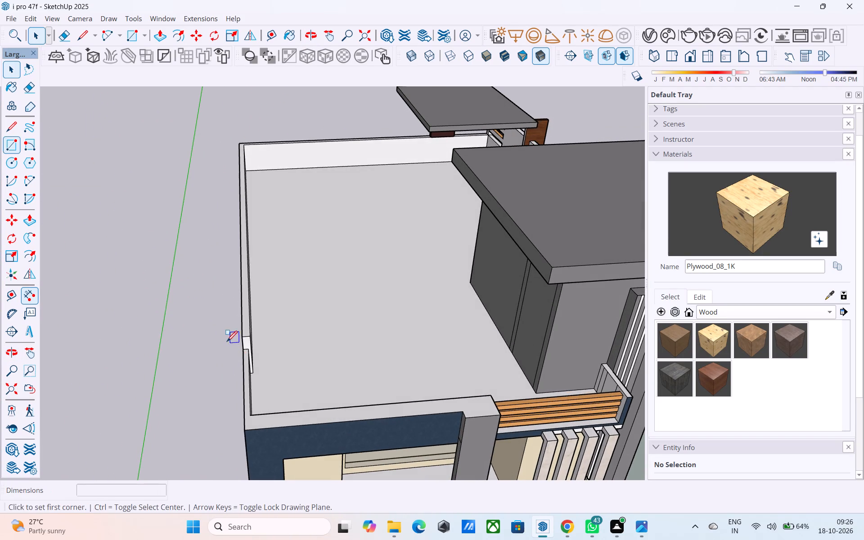
{"action": "key", "text": "space"}
{"action": "scroll", "coordinate": [244, 376], "scroll_direction": "up", "scroll_amount": 3}
{"action": "left_click", "coordinate": [243, 377]}
{"action": "scroll", "coordinate": [243, 378], "scroll_direction": "up", "scroll_amount": 3}
{"action": "double_click", "coordinate": [243, 378]}
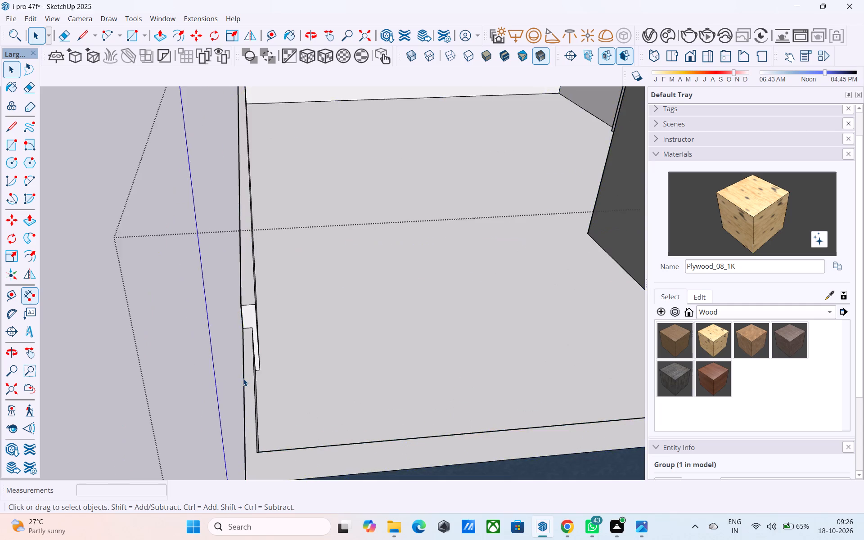
{"action": "key", "text": "r"}
{"action": "left_click", "coordinate": [242, 369]}
{"action": "left_click", "coordinate": [254, 420]}
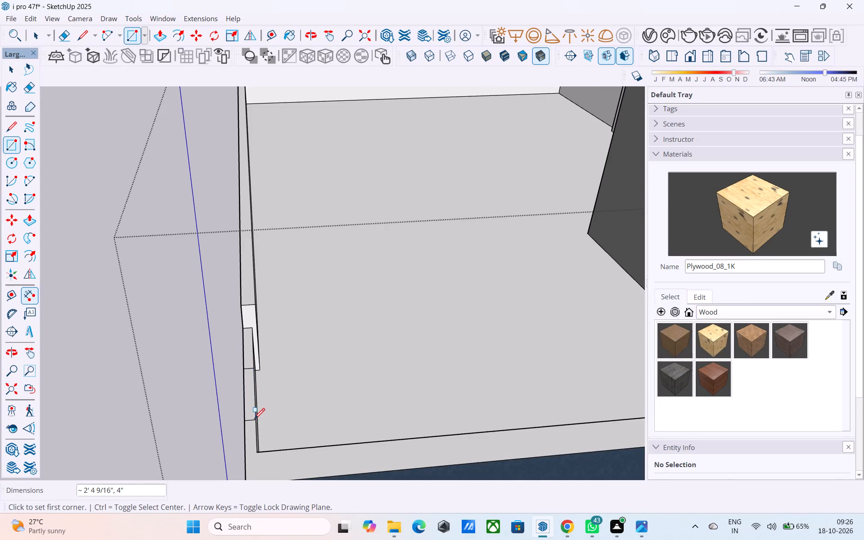
Push/Pull the new rectangle on the terrace parapet up 4' to form an upright panel.
{"action": "key", "text": "space"}
{"action": "left_click", "coordinate": [250, 411]}
{"action": "key", "text": "p"}
{"action": "left_click", "coordinate": [250, 411]}
{"action": "middle_click_drag", "start_coordinate": [256, 347], "coordinate": [275, 217]}
{"action": "middle_click_drag", "start_coordinate": [289, 287], "coordinate": [259, 443]}
{"action": "scroll", "coordinate": [252, 363], "scroll_direction": "down", "scroll_amount": 7}
{"action": "middle_click_drag", "start_coordinate": [272, 319], "coordinate": [394, 318]}
{"action": "type", "text": "4'"}
{"action": "key", "text": "Return"}
{"action": "scroll", "coordinate": [431, 202], "scroll_direction": "down", "scroll_amount": 1}
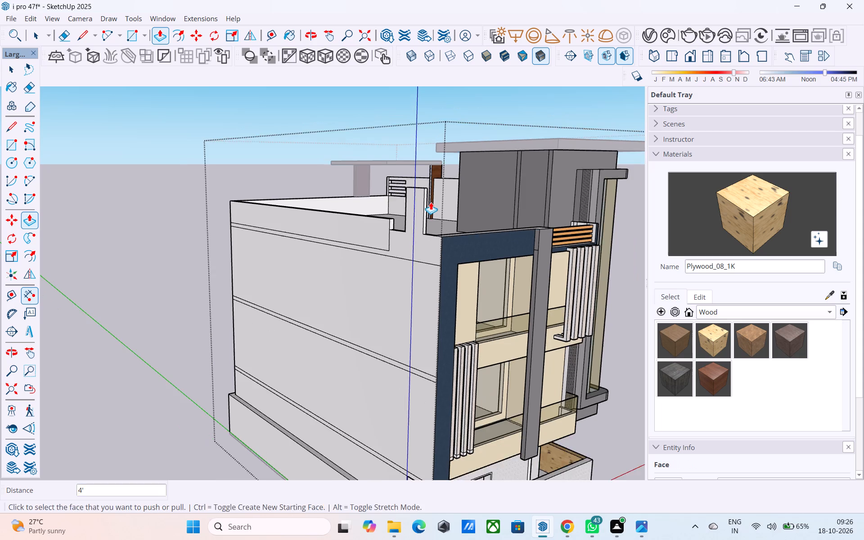
Draw a line along the upright panel's base to separate its inner face from the parapet's inner face.
{"action": "middle_click_drag", "start_coordinate": [431, 202], "coordinate": [362, 286], "text": "shift"}
{"action": "middle_click_drag", "start_coordinate": [363, 287], "coordinate": [350, 290], "text": "shift"}
{"action": "middle_click_drag", "start_coordinate": [343, 368], "coordinate": [276, 380]}
{"action": "key", "text": "space"}
{"action": "middle_click_drag", "start_coordinate": [217, 365], "coordinate": [243, 364]}
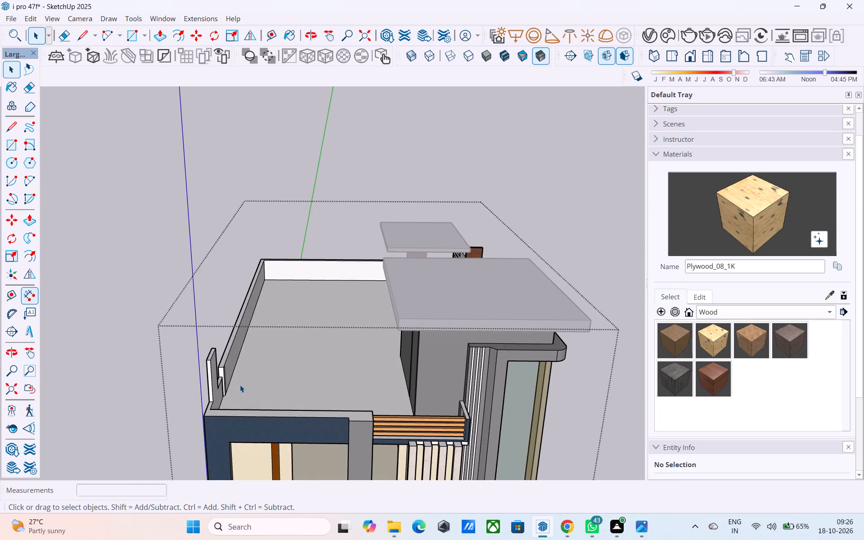
{"action": "scroll", "coordinate": [240, 385], "scroll_direction": "up", "scroll_amount": 3}
{"action": "left_click", "coordinate": [201, 372]}
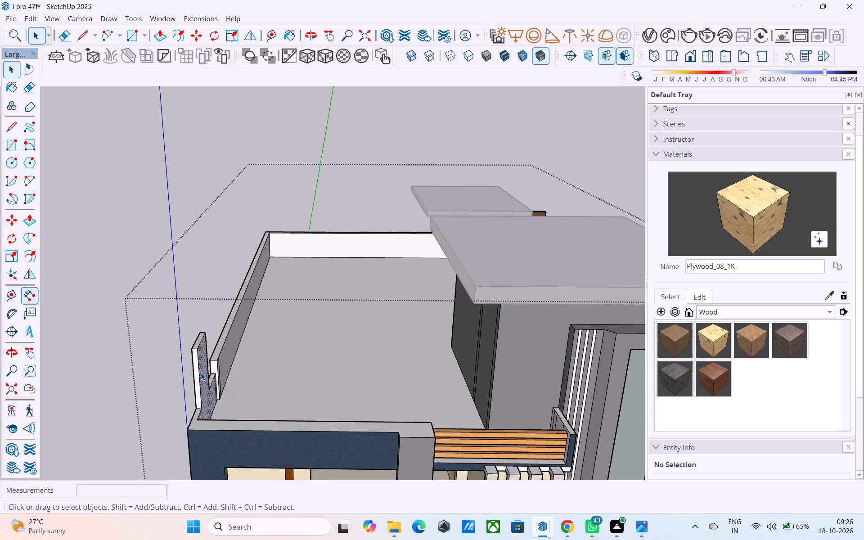
{"action": "middle_click_drag", "start_coordinate": [201, 373], "coordinate": [165, 382]}
{"action": "key", "text": "l"}
{"action": "scroll", "coordinate": [180, 398], "scroll_direction": "up", "scroll_amount": 4}
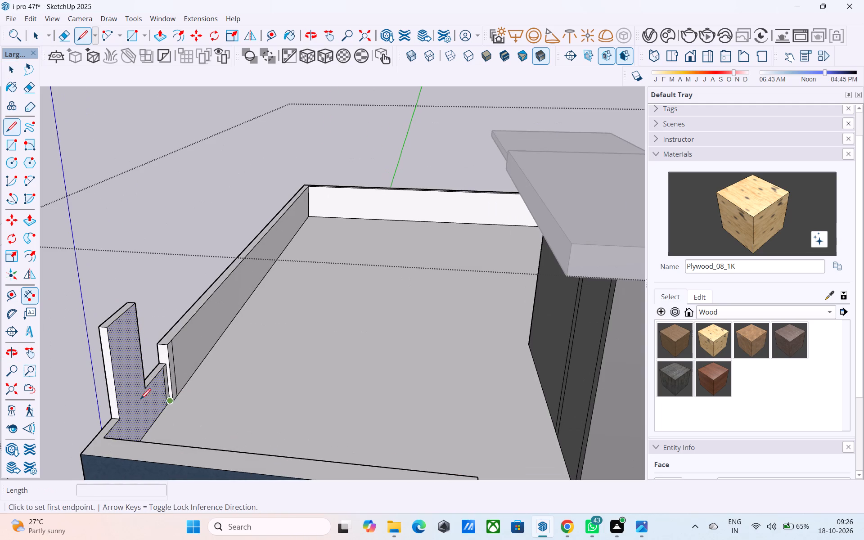
{"action": "left_click", "coordinate": [120, 418]}
{"action": "left_click", "coordinate": [148, 389]}
Copy the upright panel's inner and front faces about 5' 7 3/16" along the red axis over the terrace.
{"action": "key", "text": "space"}
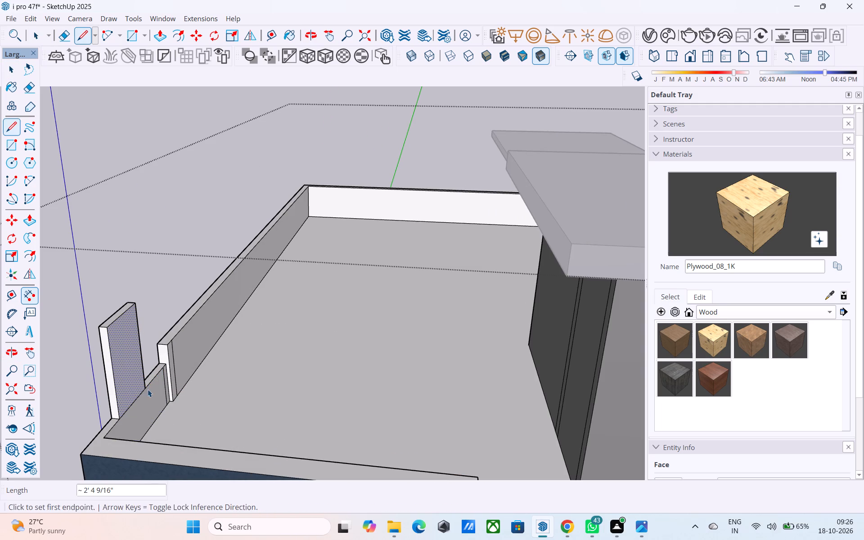
{"action": "left_click", "coordinate": [109, 383], "text": "shift"}
{"action": "key", "text": "m"}
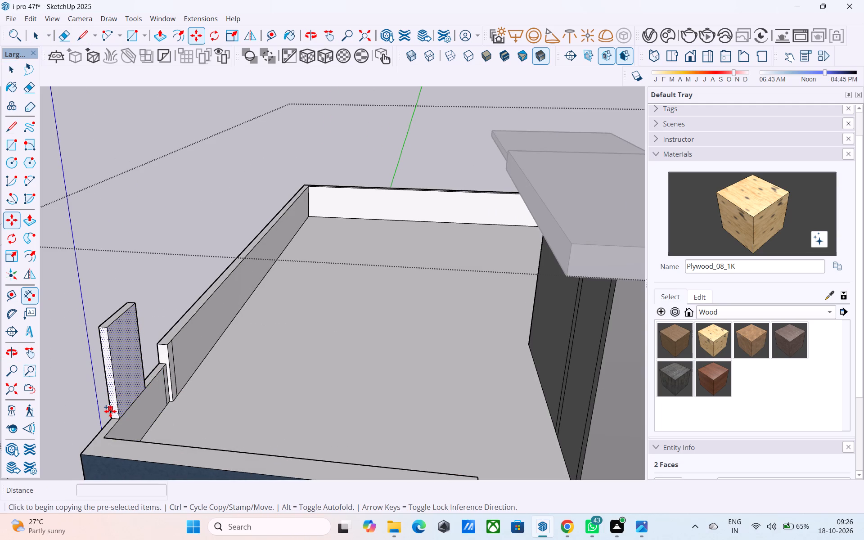
{"action": "left_click", "coordinate": [112, 419]}
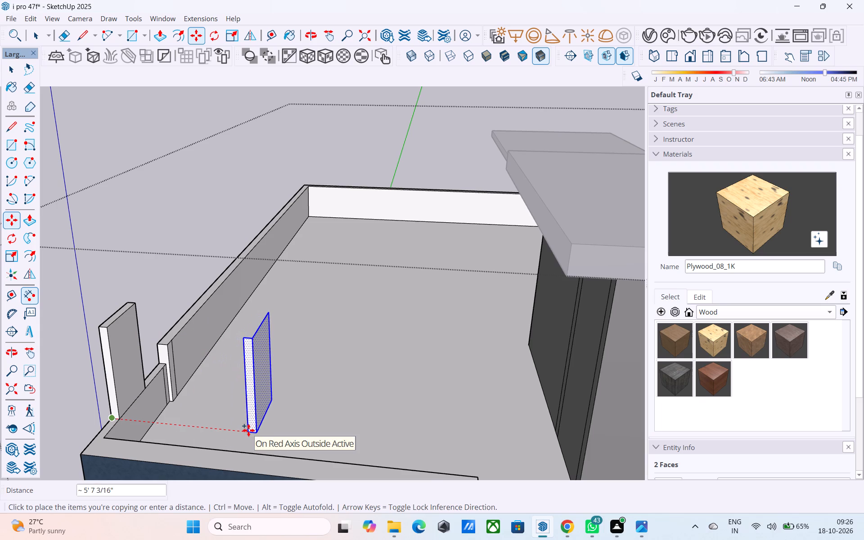
{"action": "left_click", "coordinate": [248, 430]}
{"action": "middle_click_drag", "start_coordinate": [250, 425], "coordinate": [305, 431]}
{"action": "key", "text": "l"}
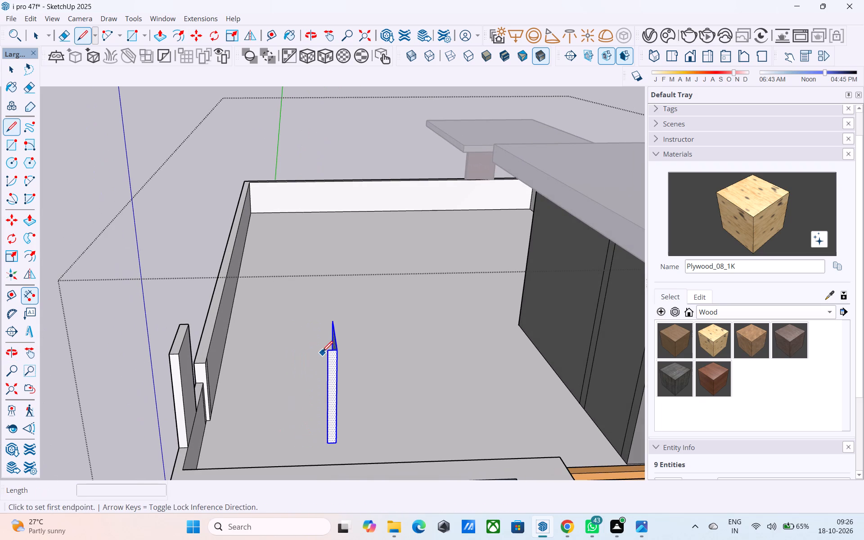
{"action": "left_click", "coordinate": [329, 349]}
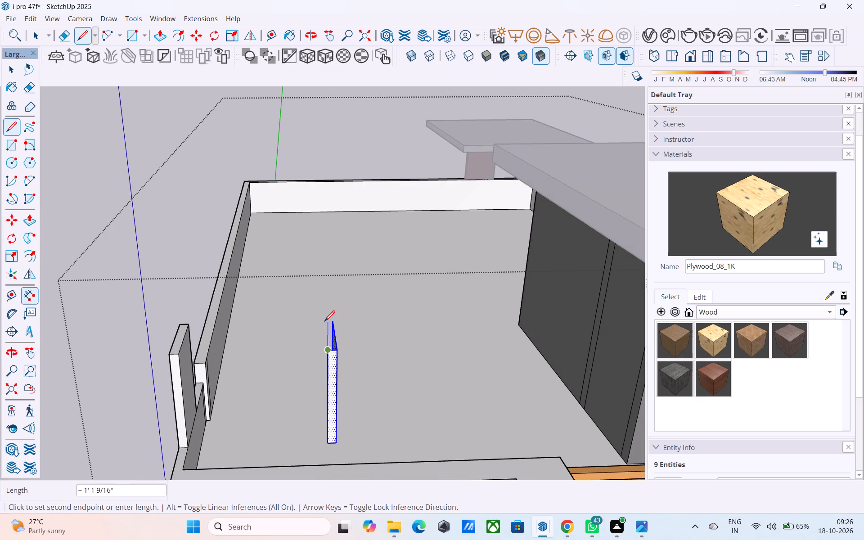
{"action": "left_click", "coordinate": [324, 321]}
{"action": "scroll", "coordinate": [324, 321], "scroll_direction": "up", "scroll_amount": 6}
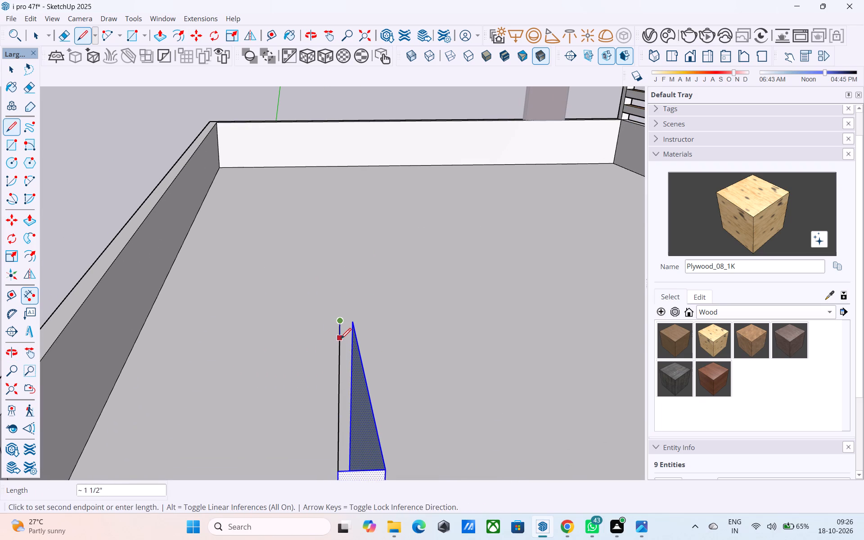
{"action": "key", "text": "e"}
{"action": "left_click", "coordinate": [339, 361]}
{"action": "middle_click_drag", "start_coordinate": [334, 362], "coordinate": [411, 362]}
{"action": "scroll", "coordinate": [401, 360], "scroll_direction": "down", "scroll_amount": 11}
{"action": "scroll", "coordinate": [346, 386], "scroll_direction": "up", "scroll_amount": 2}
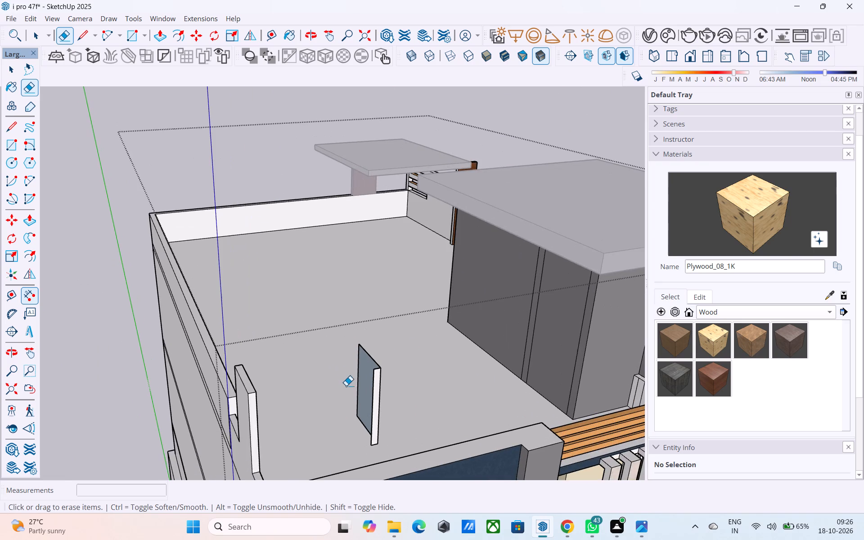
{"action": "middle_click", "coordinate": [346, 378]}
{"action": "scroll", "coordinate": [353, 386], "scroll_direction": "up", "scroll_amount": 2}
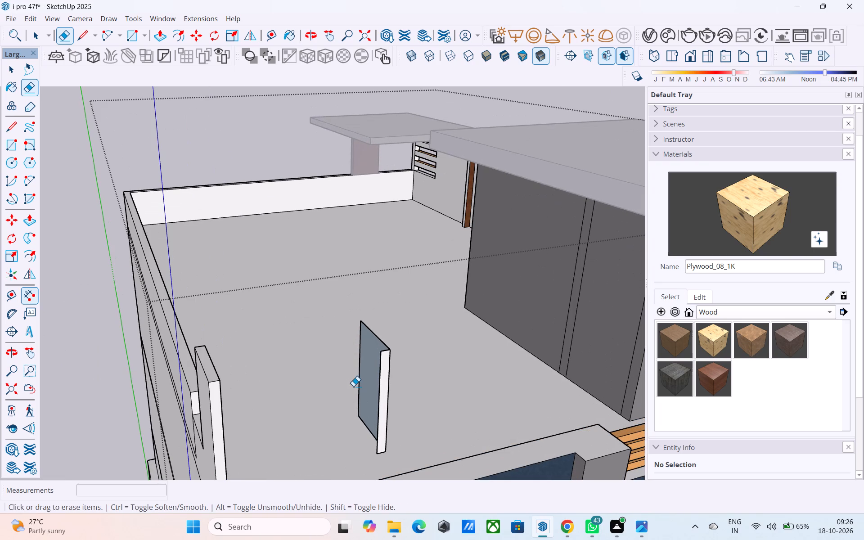
Close the copied panel into a solid with a base line, a 4' by about 2' 4 9/16" side rectangle and a top edge line.
{"action": "key", "text": "space"}
{"action": "key", "text": "l"}
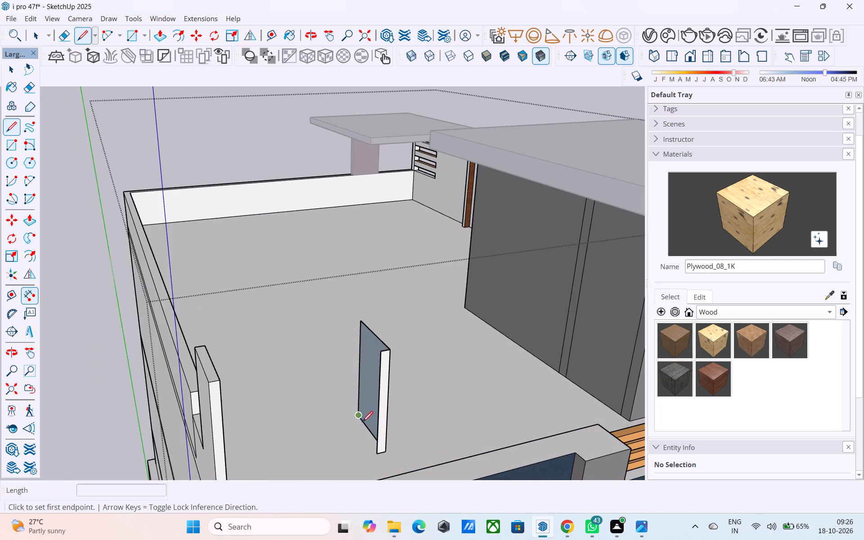
{"action": "left_click", "coordinate": [391, 353]}
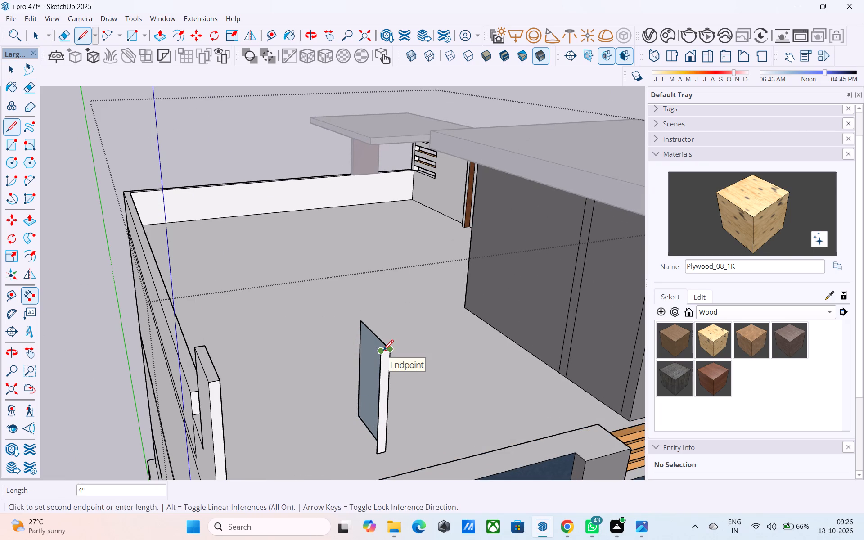
{"action": "key", "text": "l"}
{"action": "scroll", "coordinate": [370, 382], "scroll_direction": "up", "scroll_amount": 4}
{"action": "left_click", "coordinate": [352, 427]}
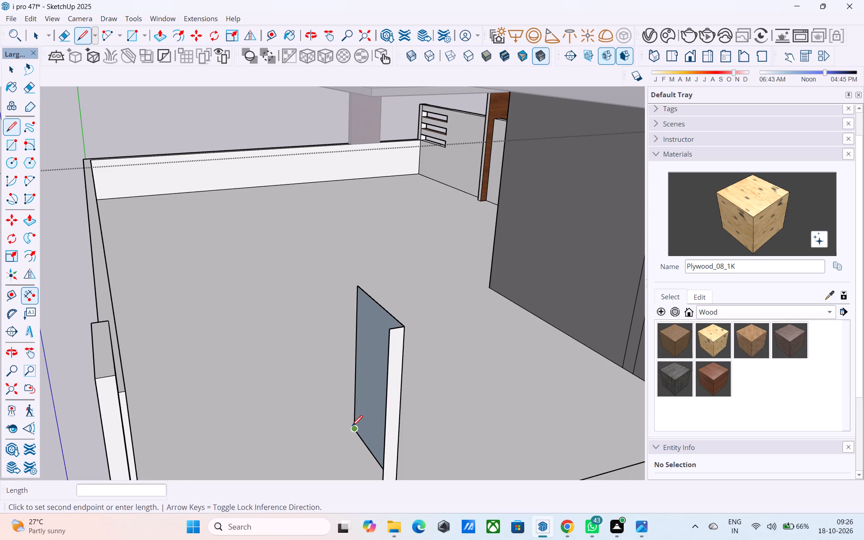
{"action": "left_click", "coordinate": [342, 427]}
{"action": "key", "text": "r"}
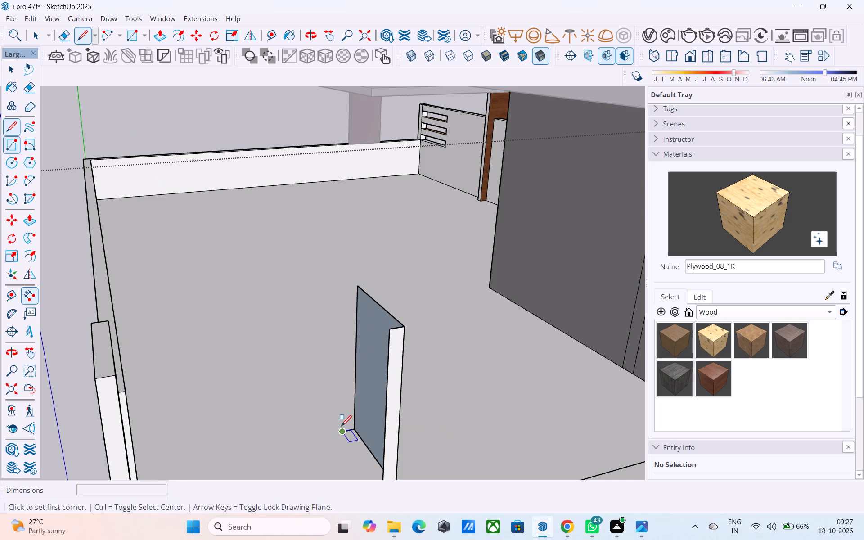
{"action": "left_click", "coordinate": [345, 432]}
{"action": "left_click", "coordinate": [394, 332]}
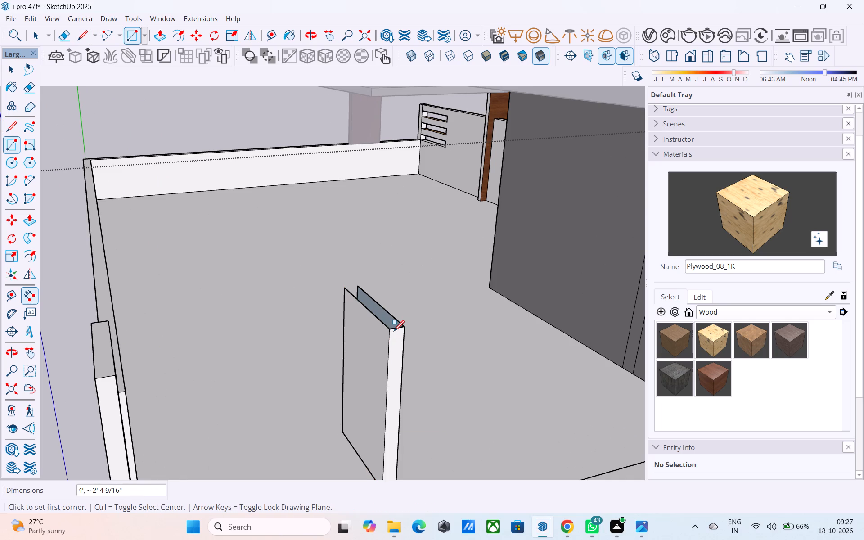
{"action": "key", "text": "l"}
{"action": "left_click", "coordinate": [344, 289]}
{"action": "left_click", "coordinate": [358, 286]}
{"action": "scroll", "coordinate": [359, 285], "scroll_direction": "down", "scroll_amount": 3}
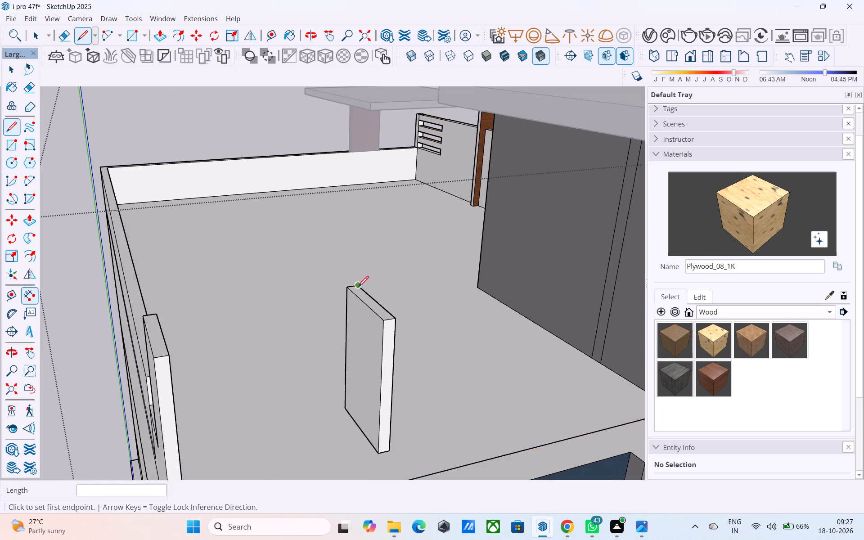
{"action": "scroll", "coordinate": [358, 288], "scroll_direction": "down", "scroll_amount": 1}
Push/Pull the copied panel's bottom face down to the terrace floor.
{"action": "middle_click_drag", "start_coordinate": [350, 304], "coordinate": [317, 326]}
{"action": "key", "text": "space"}
{"action": "scroll", "coordinate": [312, 314], "scroll_direction": "down", "scroll_amount": 3}
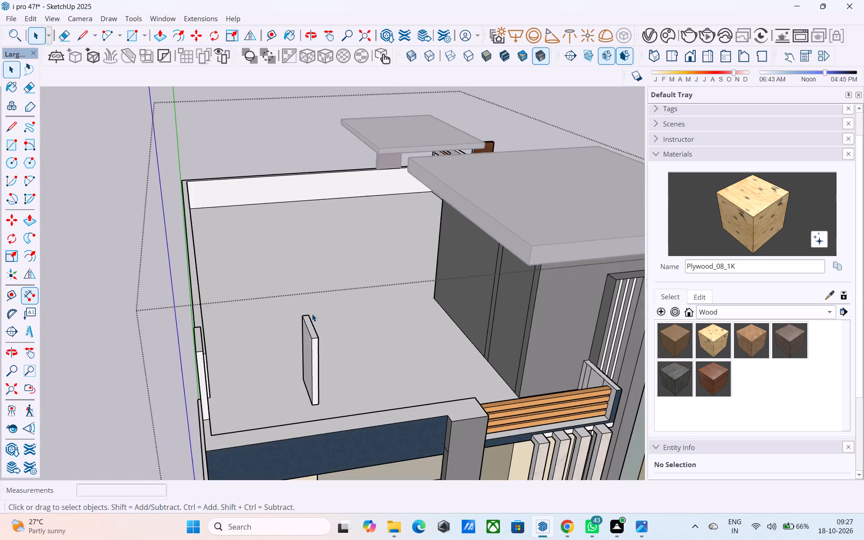
{"action": "middle_click_drag", "start_coordinate": [304, 339], "coordinate": [296, 316]}
{"action": "scroll", "coordinate": [296, 322], "scroll_direction": "up", "scroll_amount": 3}
{"action": "middle_click_drag", "start_coordinate": [286, 372], "coordinate": [539, 399]}
{"action": "scroll", "coordinate": [0, 221], "scroll_direction": "down", "scroll_amount": 4}
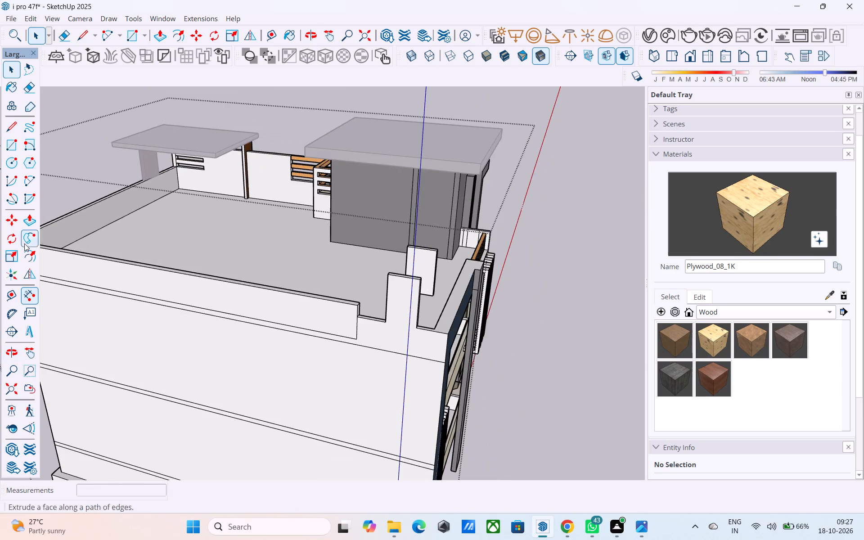
{"action": "middle_click_drag", "start_coordinate": [160, 245], "coordinate": [511, 238]}
{"action": "scroll", "coordinate": [544, 181], "scroll_direction": "up", "scroll_amount": 15}
{"action": "middle_click_drag", "start_coordinate": [420, 301], "coordinate": [489, 173]}
{"action": "scroll", "coordinate": [476, 210], "scroll_direction": "up", "scroll_amount": 2}
{"action": "scroll", "coordinate": [489, 173], "scroll_direction": "up", "scroll_amount": 3}
{"action": "scroll", "coordinate": [451, 231], "scroll_direction": "down", "scroll_amount": 9}
{"action": "middle_click_drag", "start_coordinate": [449, 256], "coordinate": [449, 276]}
{"action": "middle_click_drag", "start_coordinate": [448, 274], "coordinate": [446, 404]}
{"action": "scroll", "coordinate": [445, 331], "scroll_direction": "down", "scroll_amount": 4}
{"action": "middle_click_drag", "start_coordinate": [437, 310], "coordinate": [437, 310], "text": "shift"}
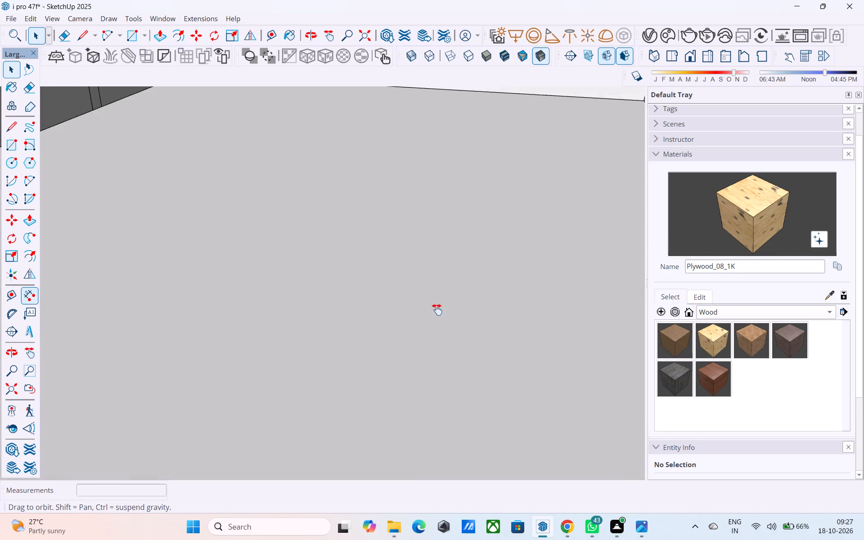
{"action": "middle_click_drag", "start_coordinate": [437, 310], "coordinate": [367, 538], "text": "shift"}
{"action": "middle_click_drag", "start_coordinate": [447, 281], "coordinate": [391, 337], "text": "shift"}
{"action": "scroll", "coordinate": [397, 316], "scroll_direction": "up", "scroll_amount": 5}
{"action": "middle_click_drag", "start_coordinate": [401, 342], "coordinate": [391, 371], "text": "shift"}
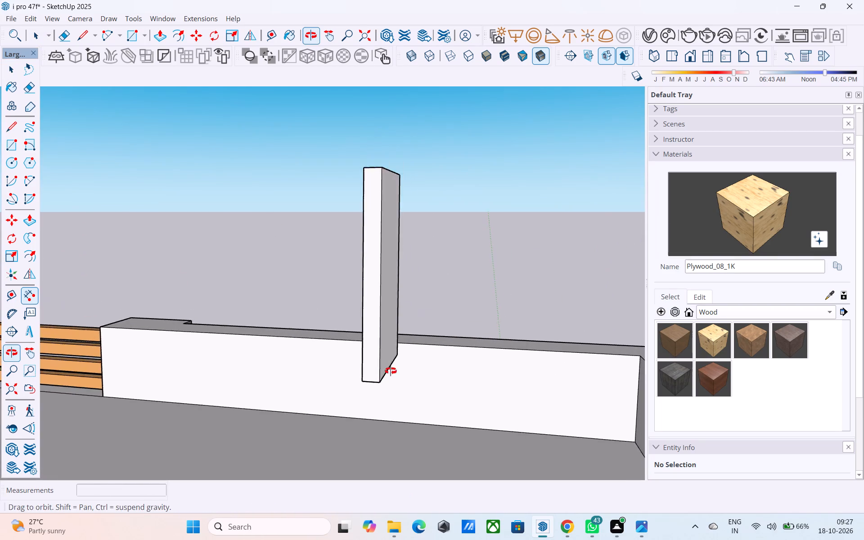
{"action": "middle_click_drag", "start_coordinate": [391, 371], "coordinate": [393, 316], "text": "shift"}
{"action": "scroll", "coordinate": [389, 342], "scroll_direction": "up", "scroll_amount": 5}
{"action": "middle_click_drag", "start_coordinate": [361, 389], "coordinate": [371, 328]}
{"action": "left_click", "coordinate": [368, 412]}
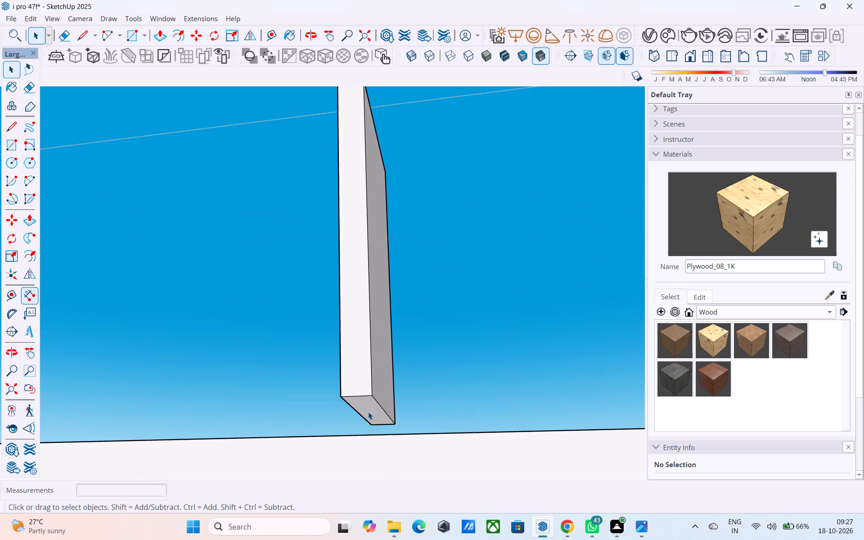
{"action": "key", "text": "p"}
{"action": "left_click", "coordinate": [368, 408]}
{"action": "scroll", "coordinate": [366, 417], "scroll_direction": "down", "scroll_amount": 4}
{"action": "middle_click_drag", "start_coordinate": [366, 417], "coordinate": [369, 489]}
{"action": "scroll", "coordinate": [328, 401], "scroll_direction": "up", "scroll_amount": 1}
{"action": "scroll", "coordinate": [328, 400], "scroll_direction": "down", "scroll_amount": 4}
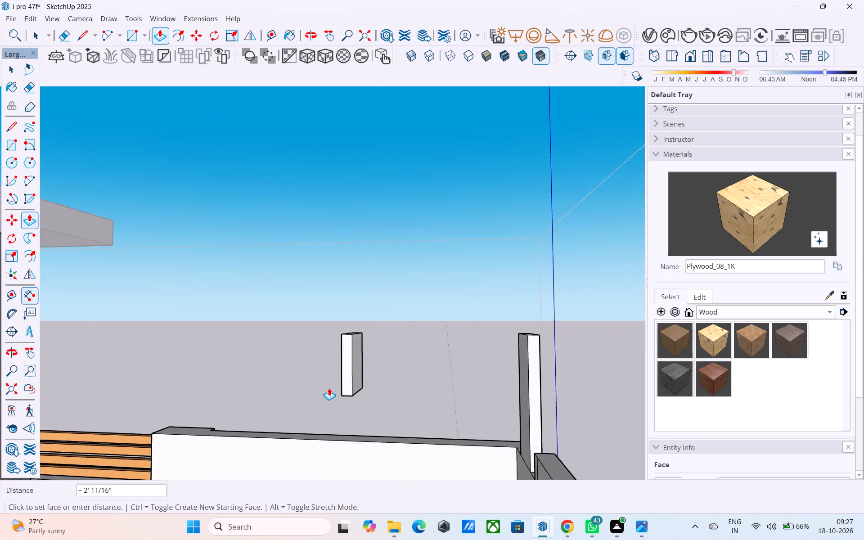
{"action": "scroll", "coordinate": [329, 388], "scroll_direction": "down", "scroll_amount": 10}
{"action": "left_click", "coordinate": [319, 465]}
Draw a rectangle of about 2' 4 9/16" by 5' 7 3/16" spanning the tops of the two upright terrace panels.
{"action": "middle_click_drag", "start_coordinate": [369, 415], "coordinate": [116, 453]}
{"action": "middle_click_drag", "start_coordinate": [360, 368], "coordinate": [127, 401]}
{"action": "key", "text": "space"}
{"action": "middle_click_drag", "start_coordinate": [134, 391], "coordinate": [234, 452], "text": "shift"}
{"action": "key", "text": "r"}
{"action": "scroll", "coordinate": [269, 452], "scroll_direction": "up", "scroll_amount": 4}
{"action": "scroll", "coordinate": [242, 438], "scroll_direction": "down", "scroll_amount": 5}
{"action": "scroll", "coordinate": [290, 441], "scroll_direction": "up", "scroll_amount": 5}
{"action": "scroll", "coordinate": [273, 463], "scroll_direction": "down", "scroll_amount": 8}
{"action": "middle_click_drag", "start_coordinate": [253, 409], "coordinate": [257, 427]}
{"action": "scroll", "coordinate": [258, 434], "scroll_direction": "up", "scroll_amount": 5}
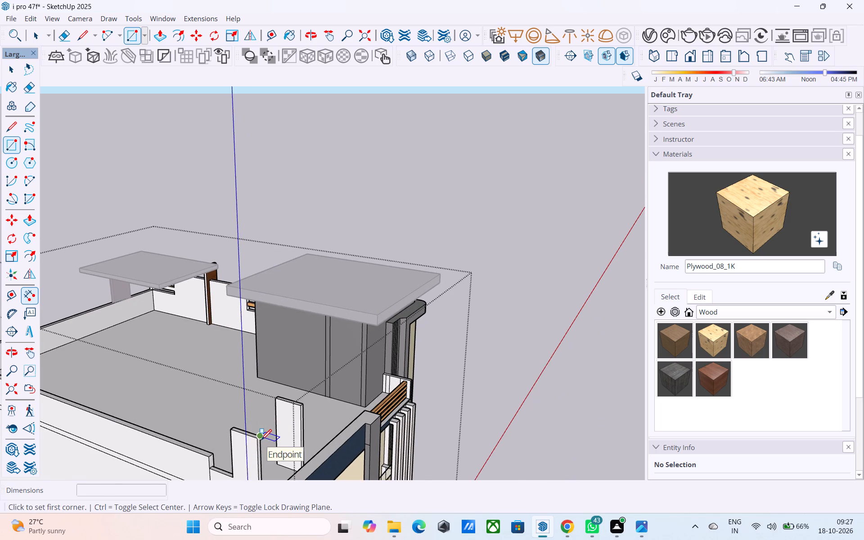
{"action": "scroll", "coordinate": [261, 441], "scroll_direction": "up", "scroll_amount": 4}
{"action": "left_click", "coordinate": [261, 441]}
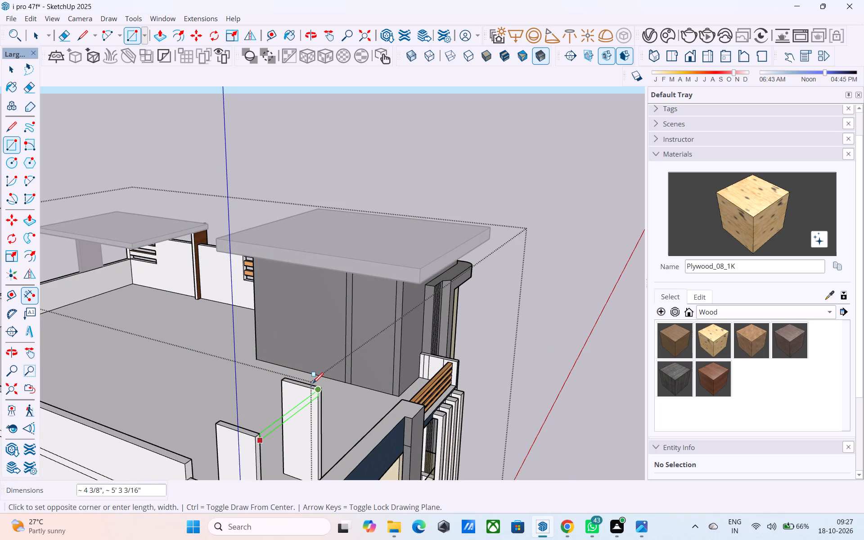
{"action": "key", "text": "r"}
{"action": "left_click", "coordinate": [286, 384]}
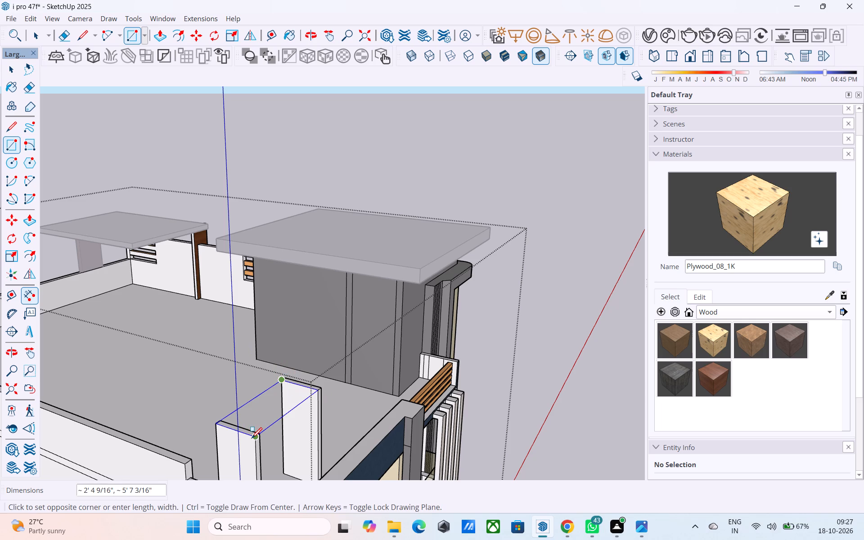
{"action": "left_click", "coordinate": [253, 439]}
Push/Pull the rectangle over the two panels up 6" into a top slab.
{"action": "key", "text": "space"}
{"action": "left_click", "coordinate": [256, 418]}
{"action": "type", "text": "[P"}
{"action": "left_click", "coordinate": [257, 418]}
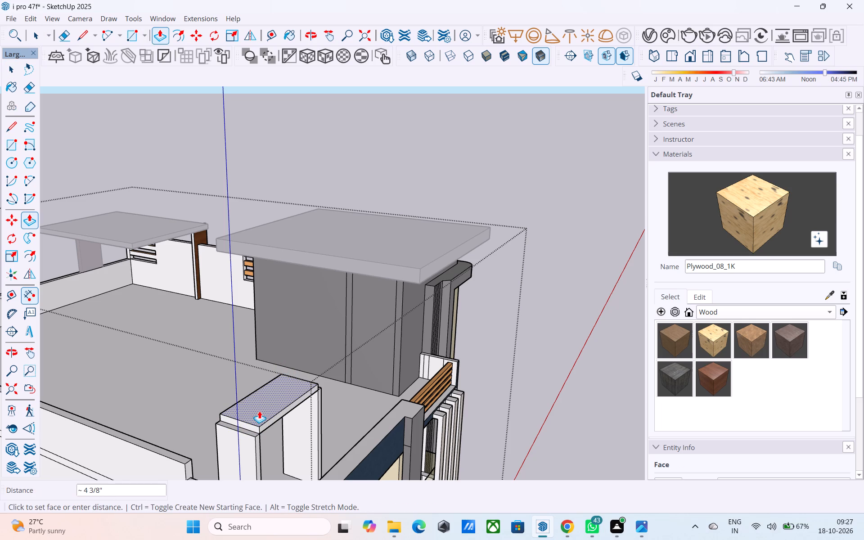
{"action": "type", "text": "6\""}
{"action": "key", "text": "Return"}
{"action": "key", "text": "space"}
Push/Pull the top slab's recessed end face flush with the outer face of the parapet-side panel.
{"action": "scroll", "coordinate": [258, 425], "scroll_direction": "up", "scroll_amount": 4}
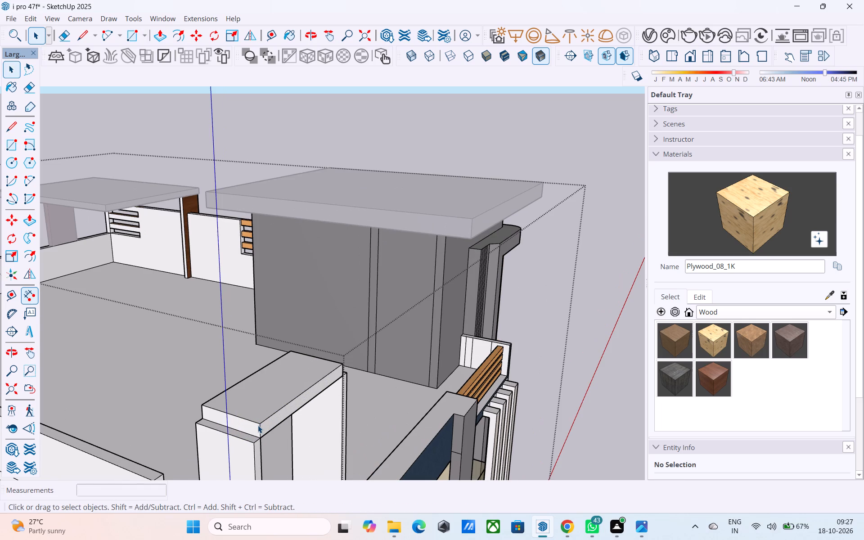
{"action": "left_click", "coordinate": [256, 426]}
{"action": "key", "text": "p"}
{"action": "left_click", "coordinate": [256, 426]}
{"action": "left_click", "coordinate": [248, 458]}
{"action": "key", "text": "space"}
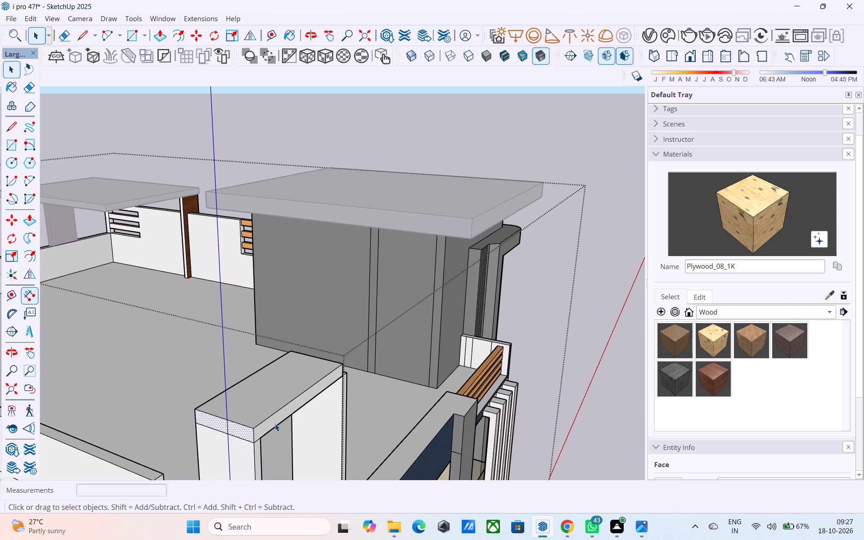
{"action": "left_click", "coordinate": [275, 423]}
{"action": "key", "text": "p"}
{"action": "left_click", "coordinate": [275, 422]}
{"action": "key", "text": "space"}
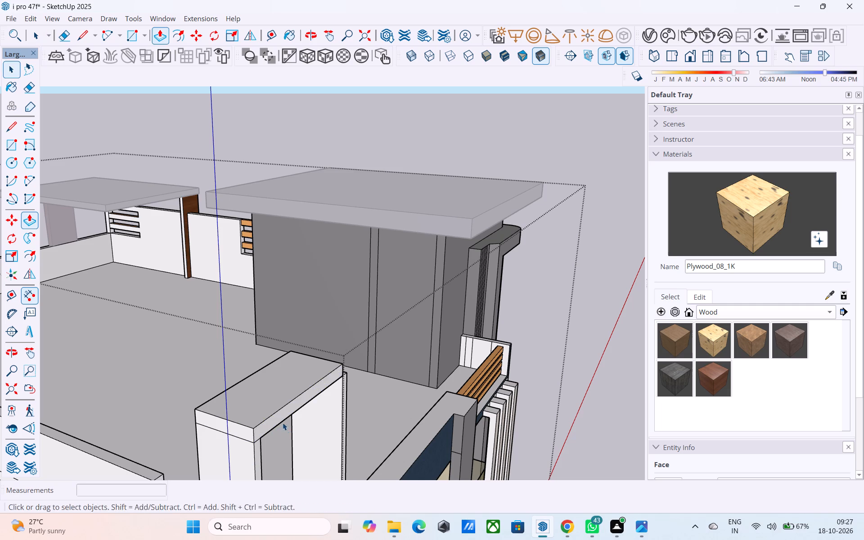
Push/Pull the top slab's end above the copied panel outward by 6" as an overhang.
{"action": "middle_click_drag", "start_coordinate": [282, 420], "coordinate": [140, 411]}
{"action": "middle_click_drag", "start_coordinate": [174, 392], "coordinate": [153, 398]}
{"action": "scroll", "coordinate": [159, 349], "scroll_direction": "up", "scroll_amount": 4}
{"action": "middle_click_drag", "start_coordinate": [156, 344], "coordinate": [132, 345], "text": "shift"}
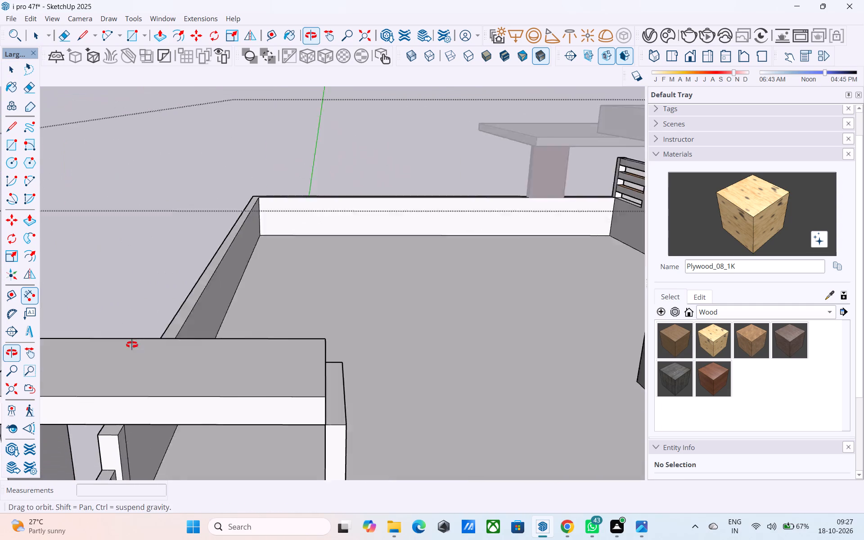
{"action": "middle_click_drag", "start_coordinate": [132, 345], "coordinate": [124, 337], "text": "shift"}
{"action": "middle_click_drag", "start_coordinate": [339, 408], "coordinate": [309, 405]}
{"action": "scroll", "coordinate": [295, 397], "scroll_direction": "up", "scroll_amount": 3}
{"action": "left_click", "coordinate": [292, 392]}
{"action": "key", "text": "p"}
{"action": "left_click", "coordinate": [292, 391]}
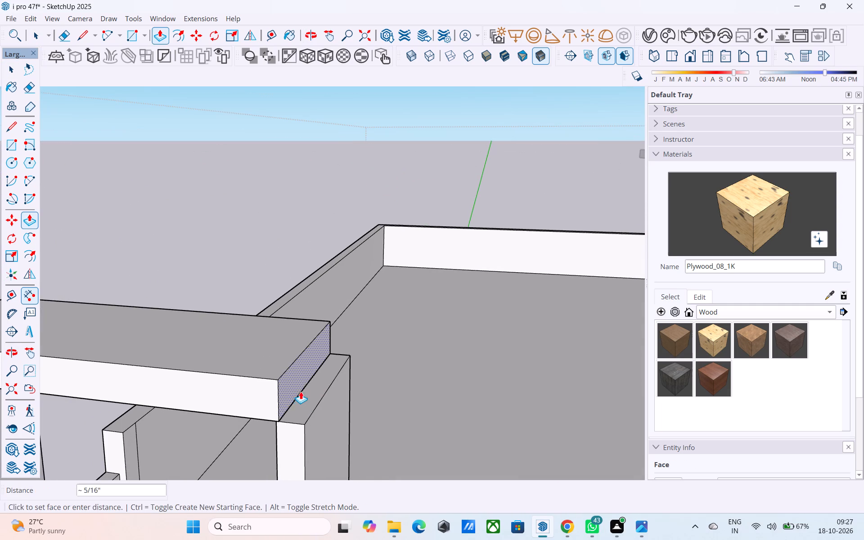
{"action": "key", "text": "6"}
{"action": "key", "text": "shift+quotedbl"}
{"action": "key", "text": "Return"}
{"action": "key", "text": "space"}
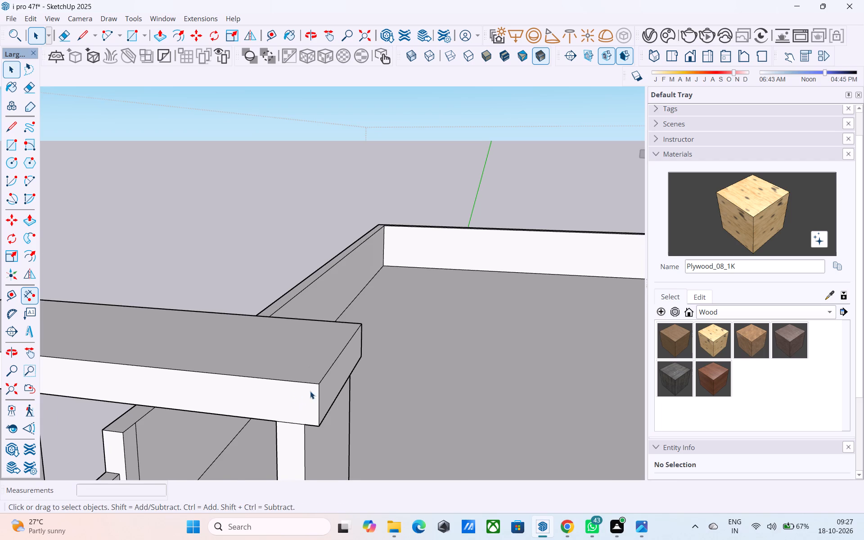
Repeat the 6" Push/Pull on the top slab's opposite end face, above the parapet-side panel.
{"action": "scroll", "coordinate": [344, 398], "scroll_direction": "down", "scroll_amount": 8}
{"action": "middle_click_drag", "start_coordinate": [332, 396], "coordinate": [547, 372]}
{"action": "scroll", "coordinate": [547, 372], "scroll_direction": "down", "scroll_amount": 1}
{"action": "scroll", "coordinate": [464, 342], "scroll_direction": "up", "scroll_amount": 7}
{"action": "left_click", "coordinate": [405, 376]}
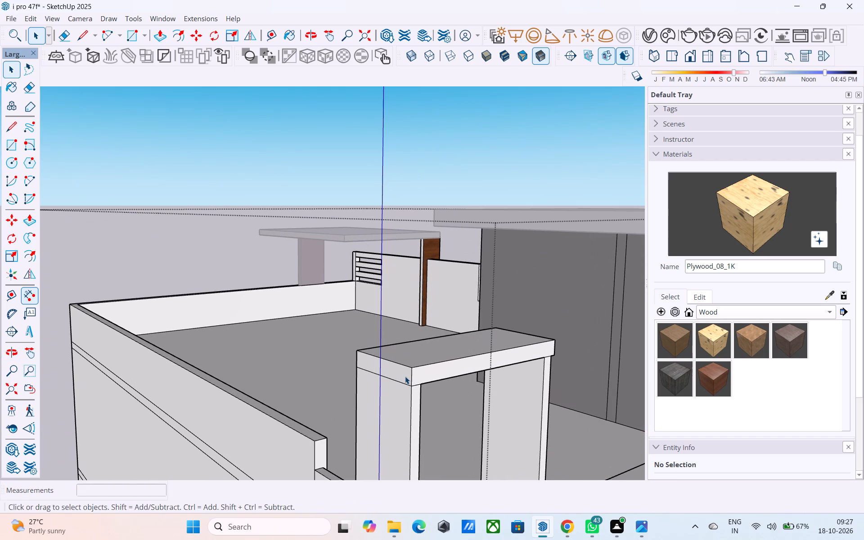
{"action": "key", "text": "p"}
{"action": "double_click", "coordinate": [405, 376]}
{"action": "key", "text": "space"}
Paint the top slab and the copied panel's visible faces with the in-model material M04_Stone_Frost.
{"action": "scroll", "coordinate": [403, 375], "scroll_direction": "down", "scroll_amount": 7}
{"action": "middle_click_drag", "start_coordinate": [398, 374], "coordinate": [376, 372]}
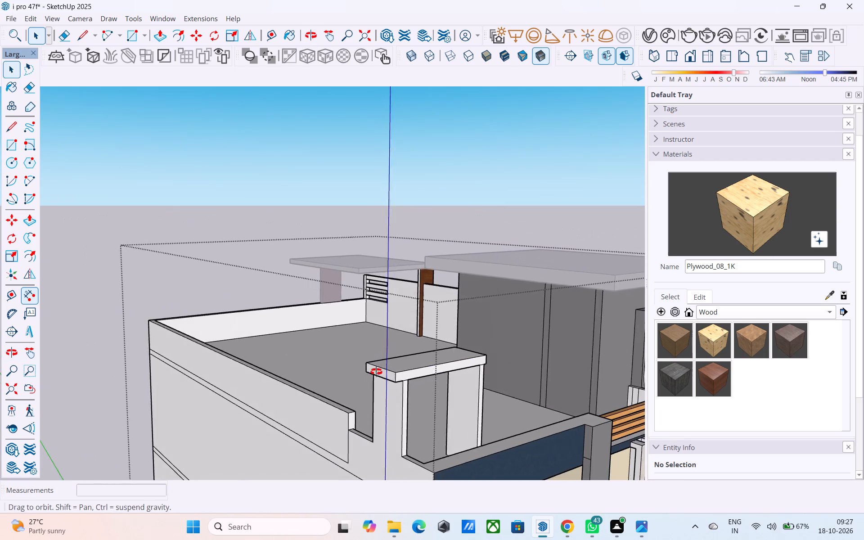
{"action": "middle_click_drag", "start_coordinate": [376, 372], "coordinate": [293, 373]}
{"action": "scroll", "coordinate": [292, 373], "scroll_direction": "down", "scroll_amount": 4}
{"action": "middle_click_drag", "start_coordinate": [292, 373], "coordinate": [266, 369]}
{"action": "middle_click_drag", "start_coordinate": [273, 364], "coordinate": [274, 375]}
{"action": "scroll", "coordinate": [273, 370], "scroll_direction": "down", "scroll_amount": 4}
{"action": "middle_click_drag", "start_coordinate": [270, 381], "coordinate": [217, 382]}
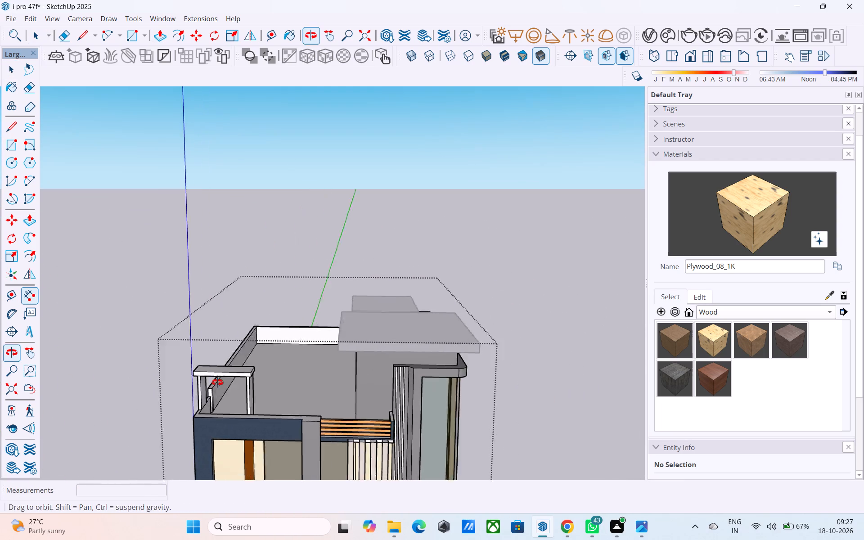
{"action": "middle_click_drag", "start_coordinate": [217, 382], "coordinate": [208, 382]}
{"action": "scroll", "coordinate": [286, 378], "scroll_direction": "down", "scroll_amount": 2}
{"action": "scroll", "coordinate": [703, 342], "scroll_direction": "up", "scroll_amount": 3}
{"action": "left_click", "coordinate": [716, 344]}
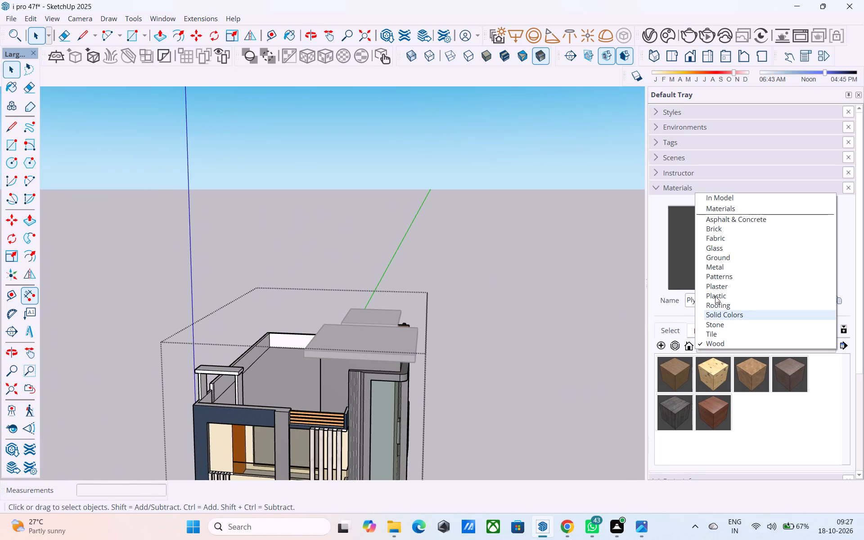
{"action": "left_click", "coordinate": [720, 202]}
{"action": "scroll", "coordinate": [715, 385], "scroll_direction": "down", "scroll_amount": 5}
{"action": "scroll", "coordinate": [716, 386], "scroll_direction": "up", "scroll_amount": 2}
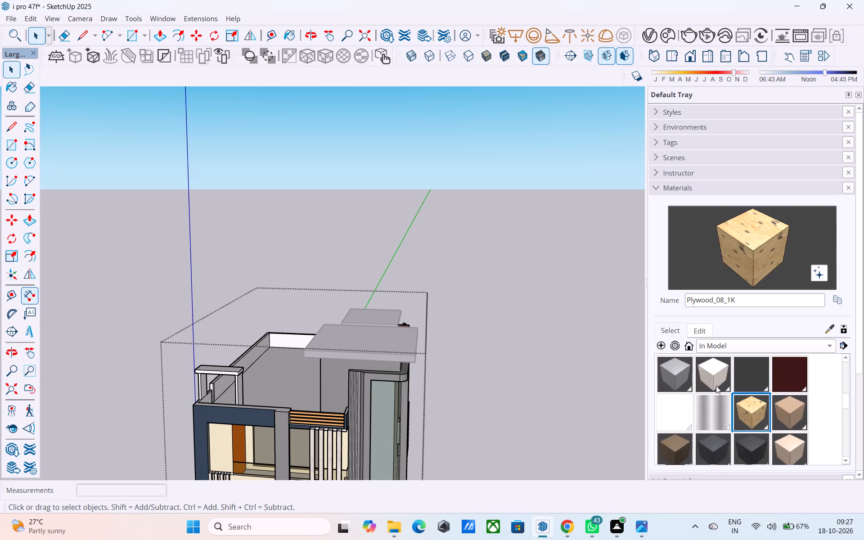
{"action": "left_click", "coordinate": [674, 409]}
{"action": "scroll", "coordinate": [264, 393], "scroll_direction": "up", "scroll_amount": 12}
{"action": "left_click", "coordinate": [200, 354]}
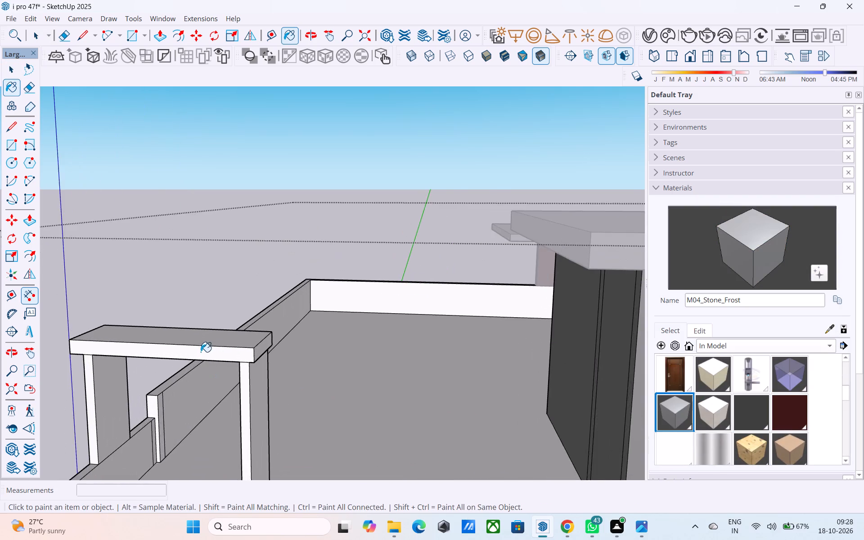
{"action": "scroll", "coordinate": [201, 351], "scroll_direction": "up", "scroll_amount": 3}
{"action": "left_click", "coordinate": [201, 341]}
{"action": "left_click", "coordinate": [272, 404]}
{"action": "left_click", "coordinate": [263, 394]}
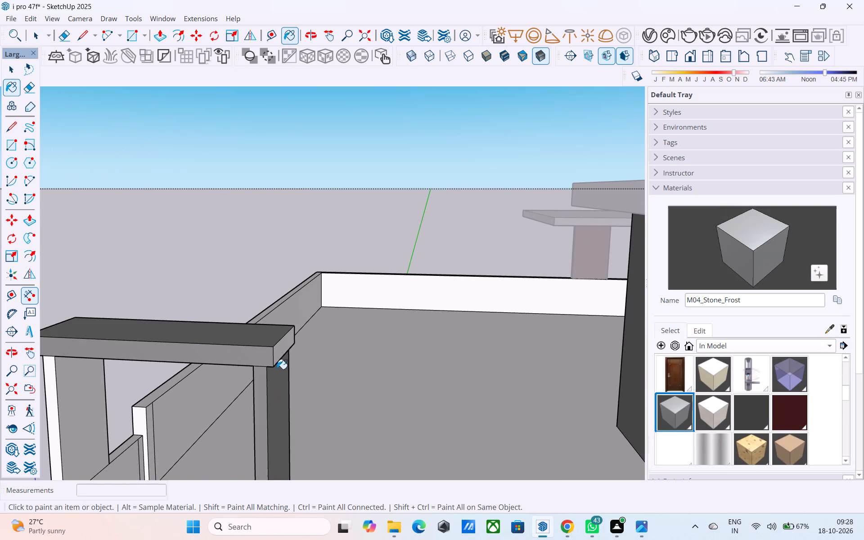
{"action": "left_click", "coordinate": [277, 355]}
Paint the parapet-side panel's exposed faces and the slab's adjoining end with M04_Stone_Frost.
{"action": "middle_click_drag", "start_coordinate": [219, 377], "coordinate": [319, 342], "text": "ctrl"}
{"action": "middle_click_drag", "start_coordinate": [456, 292], "coordinate": [430, 315], "text": "shift"}
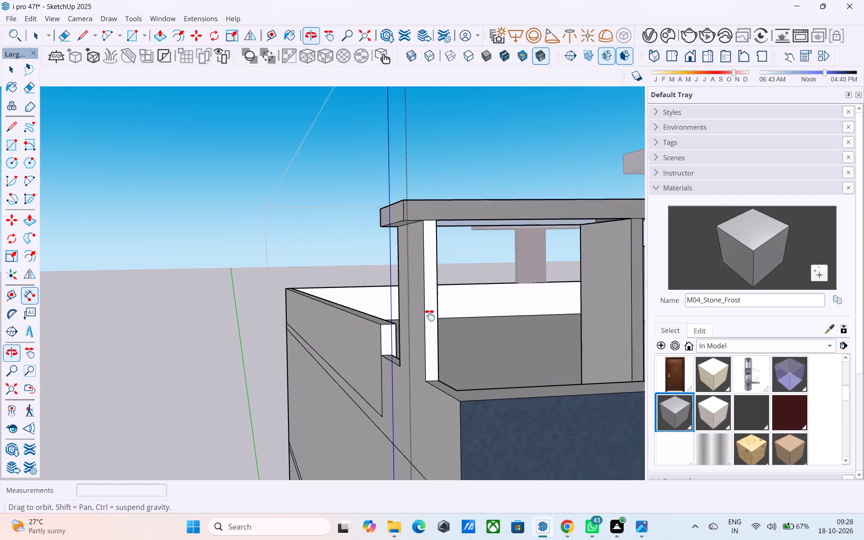
{"action": "middle_click_drag", "start_coordinate": [430, 315], "coordinate": [429, 319], "text": "shift"}
{"action": "scroll", "coordinate": [429, 316], "scroll_direction": "up", "scroll_amount": 3, "text": "shift"}
{"action": "left_click", "coordinate": [429, 319]}
{"action": "middle_click_drag", "start_coordinate": [406, 263], "coordinate": [314, 255], "text": "shift"}
{"action": "middle_click_drag", "start_coordinate": [378, 251], "coordinate": [350, 258]}
{"action": "middle_click_drag", "start_coordinate": [357, 271], "coordinate": [451, 307]}
{"action": "left_click", "coordinate": [331, 276]}
{"action": "left_click", "coordinate": [331, 265]}
Draw a rectangle of about 5' 3 3/16" by 2' 4 9/16" closing the slab's underside between the two panels.
{"action": "middle_click_drag", "start_coordinate": [340, 271], "coordinate": [393, 340], "text": "shift"}
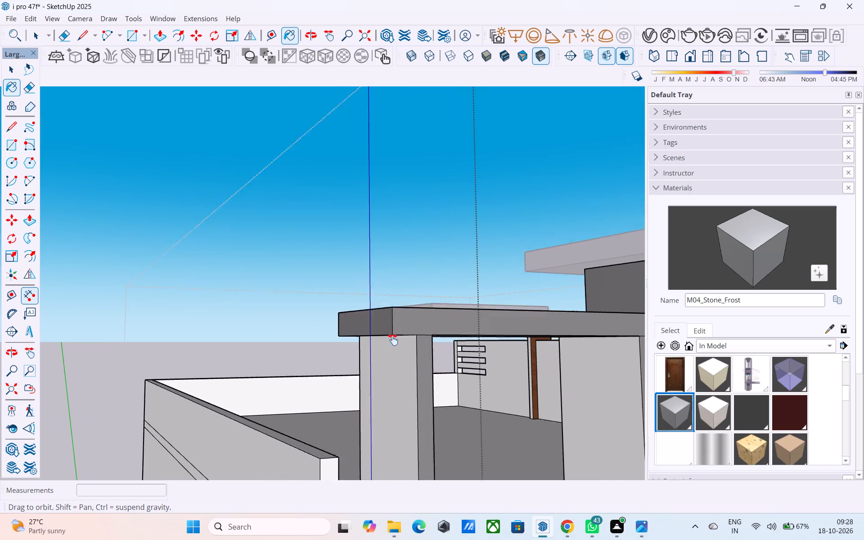
{"action": "middle_click_drag", "start_coordinate": [393, 340], "coordinate": [241, 304], "text": "shift"}
{"action": "middle_click_drag", "start_coordinate": [413, 351], "coordinate": [283, 310], "text": "shift"}
{"action": "key", "text": "r"}
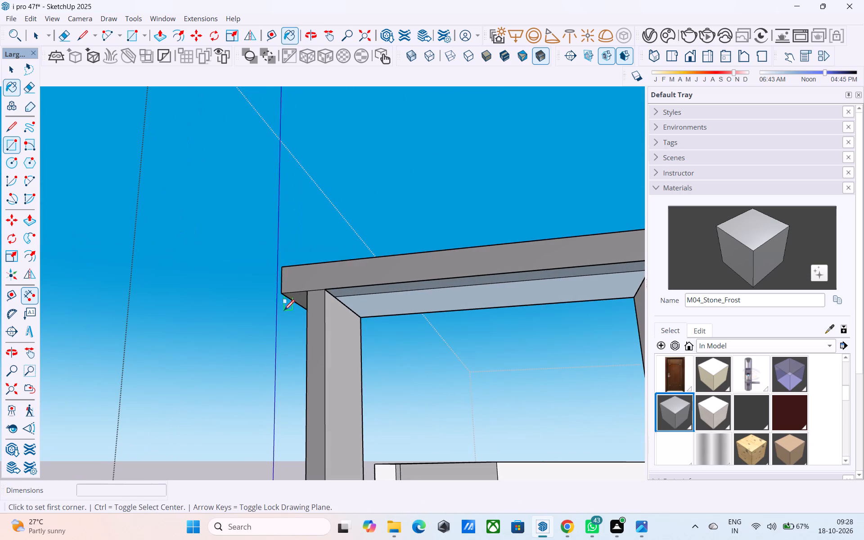
{"action": "left_click", "coordinate": [324, 288]}
{"action": "middle_click_drag", "start_coordinate": [409, 324], "coordinate": [312, 282], "text": "shift"}
{"action": "scroll", "coordinate": [309, 284], "scroll_direction": "down", "scroll_amount": 4}
{"action": "middle_click_drag", "start_coordinate": [441, 292], "coordinate": [512, 295], "text": "shift"}
{"action": "scroll", "coordinate": [514, 286], "scroll_direction": "up", "scroll_amount": 7}
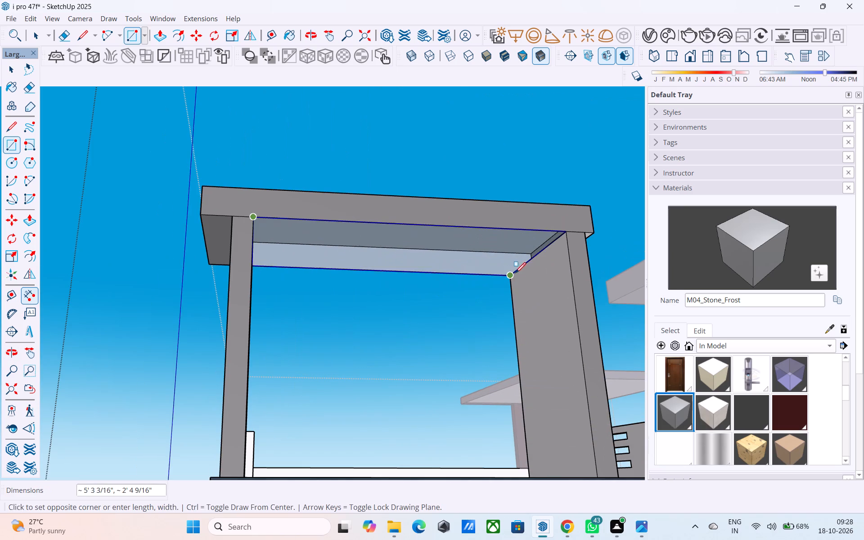
{"action": "left_click", "coordinate": [515, 274]}
Paint the slab's underside and remaining faces of the terrace frame with M04_Stone_Frost.
{"action": "left_click", "coordinate": [751, 231]}
{"action": "left_click", "coordinate": [529, 261]}
{"action": "left_click", "coordinate": [444, 254]}
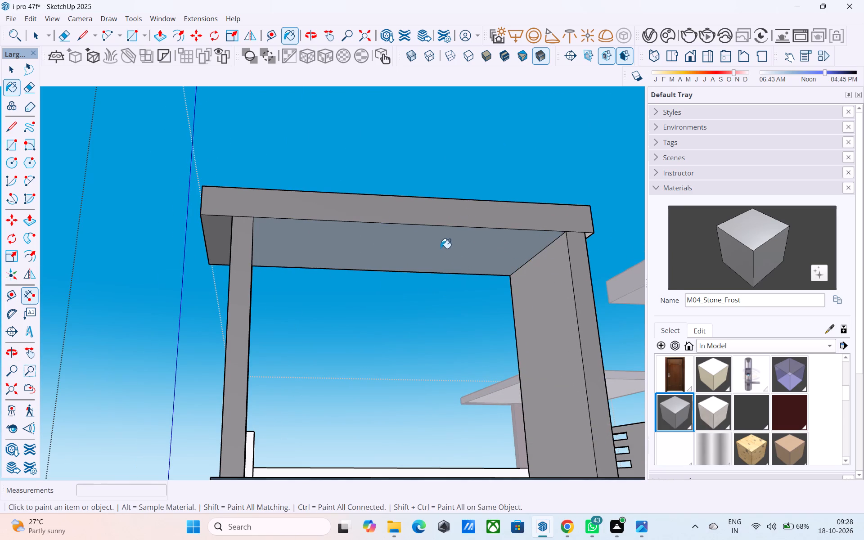
{"action": "middle_click_drag", "start_coordinate": [441, 234], "coordinate": [712, 348]}
{"action": "middle_click_drag", "start_coordinate": [371, 327], "coordinate": [599, 329]}
{"action": "scroll", "coordinate": [381, 283], "scroll_direction": "down", "scroll_amount": 2}
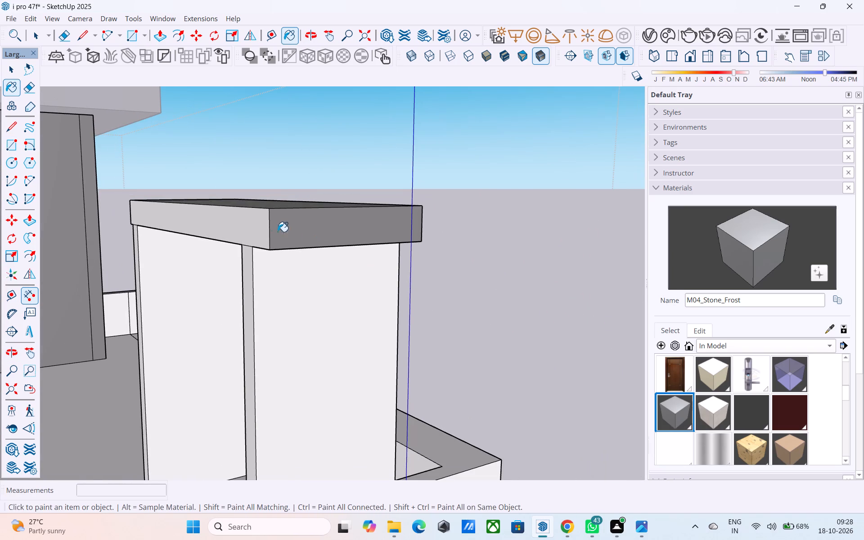
{"action": "left_click", "coordinate": [265, 228]}
{"action": "scroll", "coordinate": [402, 283], "scroll_direction": "down", "scroll_amount": 2}
{"action": "middle_click_drag", "start_coordinate": [401, 286], "coordinate": [165, 329]}
{"action": "scroll", "coordinate": [212, 328], "scroll_direction": "down", "scroll_amount": 3}
{"action": "middle_click_drag", "start_coordinate": [230, 334], "coordinate": [427, 321], "text": "shift"}
{"action": "middle_click_drag", "start_coordinate": [374, 313], "coordinate": [383, 315], "text": "shift"}
{"action": "scroll", "coordinate": [383, 315], "scroll_direction": "up", "scroll_amount": 1}
{"action": "scroll", "coordinate": [383, 315], "scroll_direction": "down", "scroll_amount": 2}
{"action": "middle_click_drag", "start_coordinate": [383, 315], "coordinate": [439, 304], "text": "shift"}
{"action": "scroll", "coordinate": [439, 304], "scroll_direction": "up", "scroll_amount": 3}
{"action": "left_click", "coordinate": [423, 300]}
{"action": "middle_click_drag", "start_coordinate": [425, 303], "coordinate": [292, 333], "text": "shift"}
{"action": "scroll", "coordinate": [295, 324], "scroll_direction": "down", "scroll_amount": 5}
Save the model.
{"action": "key", "text": "space"}
{"action": "key", "text": "ctrl+s"}
{"action": "key", "text": "space"}
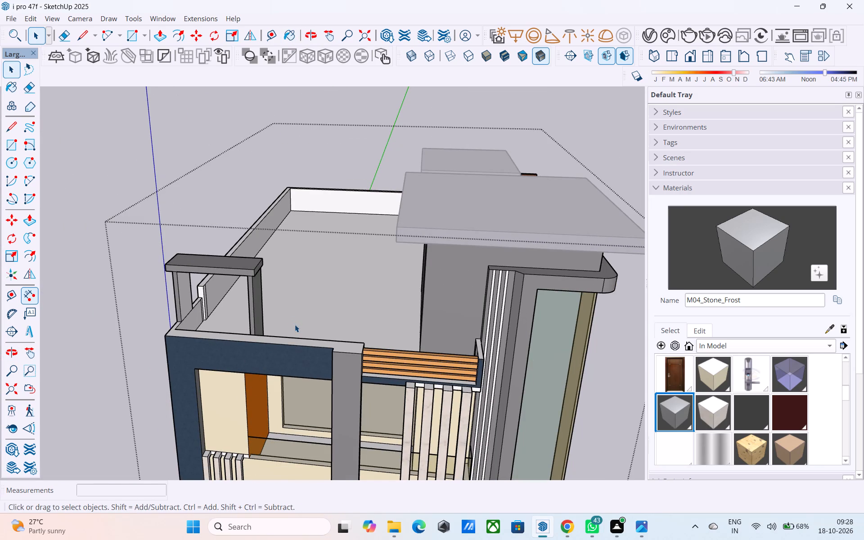
Leave the building group's editing mode and save the model.
{"action": "scroll", "coordinate": [294, 328], "scroll_direction": "down", "scroll_amount": 3}
{"action": "middle_click_drag", "start_coordinate": [288, 297], "coordinate": [262, 230]}
{"action": "scroll", "coordinate": [386, 346], "scroll_direction": "down", "scroll_amount": 3}
{"action": "middle_click_drag", "start_coordinate": [389, 355], "coordinate": [334, 284]}
{"action": "scroll", "coordinate": [305, 300], "scroll_direction": "down", "scroll_amount": 3}
{"action": "middle_click_drag", "start_coordinate": [304, 309], "coordinate": [310, 324]}
{"action": "left_click", "coordinate": [478, 300]}
{"action": "middle_click_drag", "start_coordinate": [307, 314], "coordinate": [307, 332]}
{"action": "key", "text": "ctrl+s"}
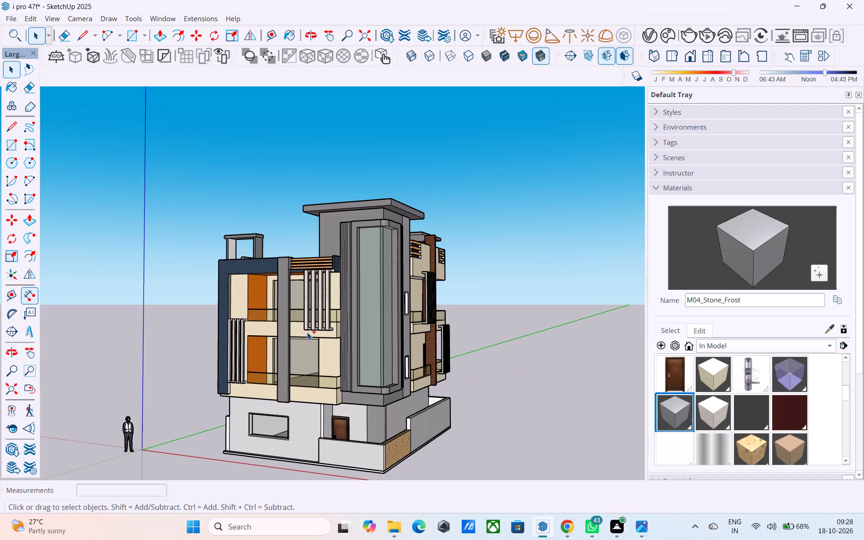
Examine the whole building exterior from the front, side, corner and above, including the terrace frame and compound wall.
{"action": "key", "text": "space"}
{"action": "scroll", "coordinate": [307, 333], "scroll_direction": "down", "scroll_amount": 2}
{"action": "middle_click_drag", "start_coordinate": [307, 333], "coordinate": [310, 322]}
{"action": "scroll", "coordinate": [310, 335], "scroll_direction": "down", "scroll_amount": 1}
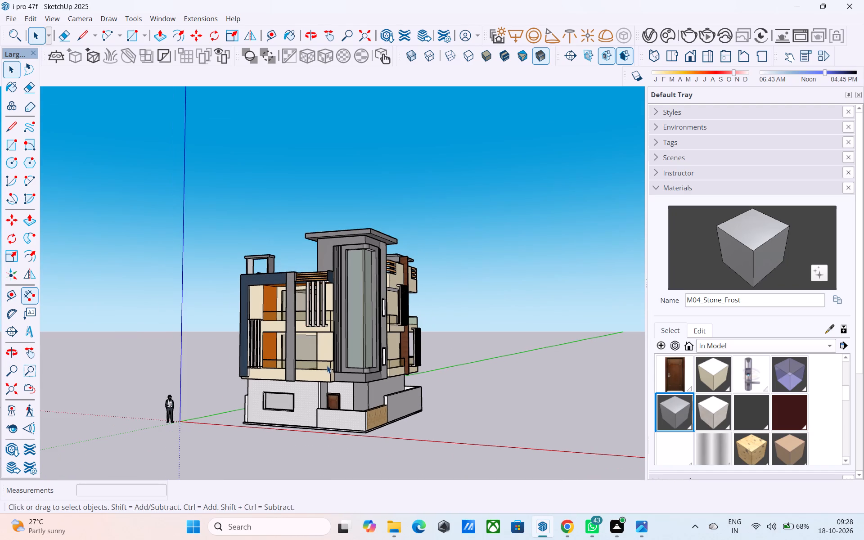
{"action": "middle_click_drag", "start_coordinate": [327, 365], "coordinate": [332, 342]}
{"action": "scroll", "coordinate": [332, 342], "scroll_direction": "down", "scroll_amount": 2}
{"action": "middle_click_drag", "start_coordinate": [350, 342], "coordinate": [181, 403]}
{"action": "scroll", "coordinate": [305, 335], "scroll_direction": "up", "scroll_amount": 5}
{"action": "middle_click_drag", "start_coordinate": [321, 317], "coordinate": [357, 306]}
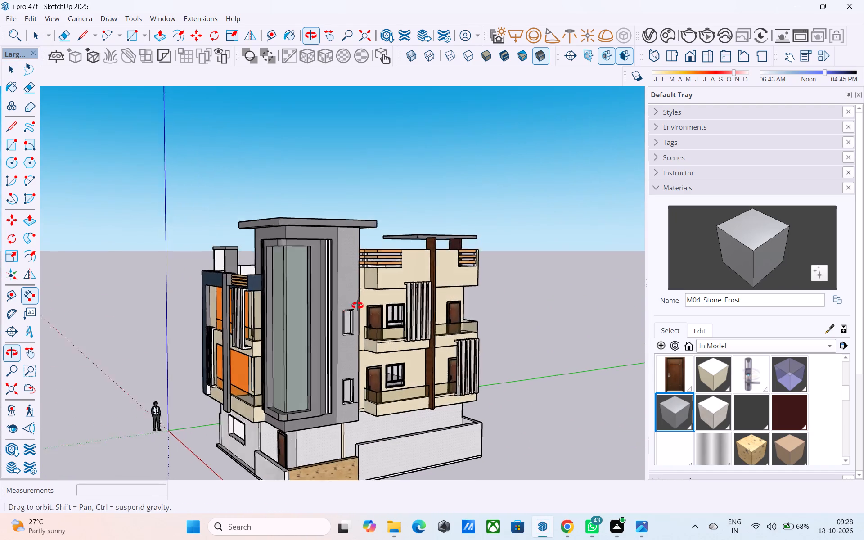
{"action": "middle_click_drag", "start_coordinate": [357, 306], "coordinate": [412, 280]}
{"action": "scroll", "coordinate": [419, 274], "scroll_direction": "up", "scroll_amount": 2}
{"action": "middle_click_drag", "start_coordinate": [446, 283], "coordinate": [475, 283]}
{"action": "scroll", "coordinate": [478, 283], "scroll_direction": "down", "scroll_amount": 3}
{"action": "middle_click_drag", "start_coordinate": [416, 336], "coordinate": [251, 312]}
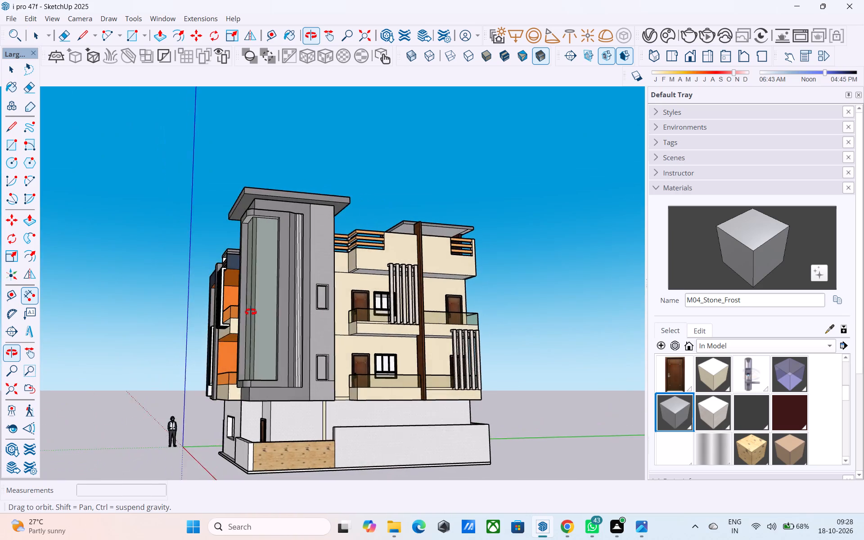
{"action": "middle_click_drag", "start_coordinate": [251, 312], "coordinate": [531, 337]}
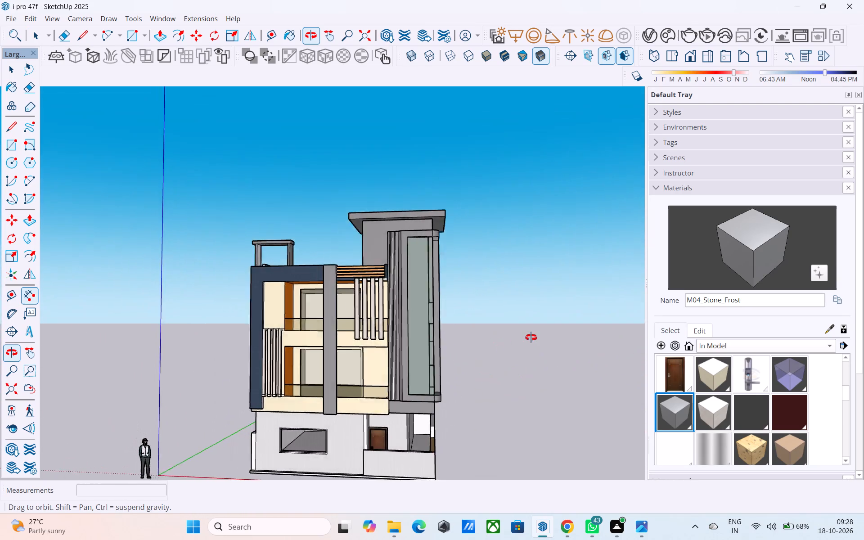
{"action": "middle_click_drag", "start_coordinate": [531, 337], "coordinate": [246, 347]}
{"action": "middle_click_drag", "start_coordinate": [297, 343], "coordinate": [200, 343]}
{"action": "middle_click_drag", "start_coordinate": [438, 301], "coordinate": [264, 313]}
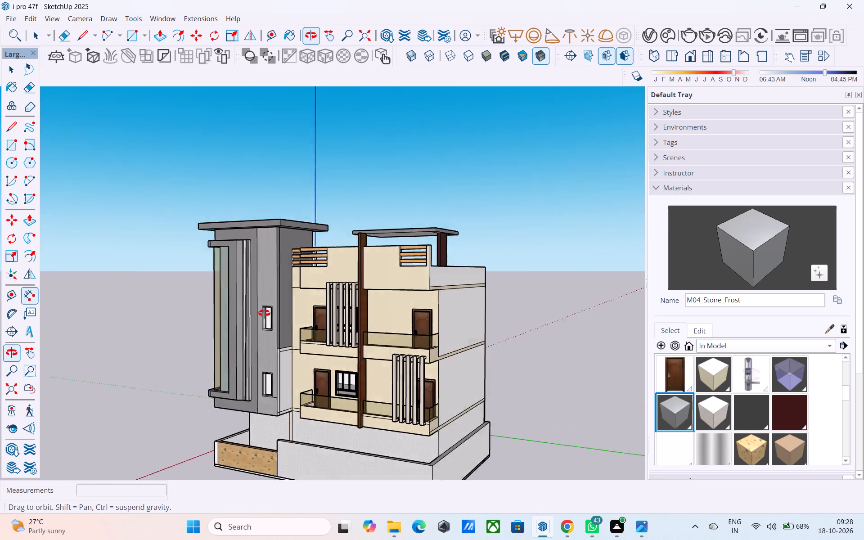
{"action": "middle_click_drag", "start_coordinate": [264, 313], "coordinate": [562, 384]}
{"action": "scroll", "coordinate": [589, 293], "scroll_direction": "down", "scroll_amount": 2}
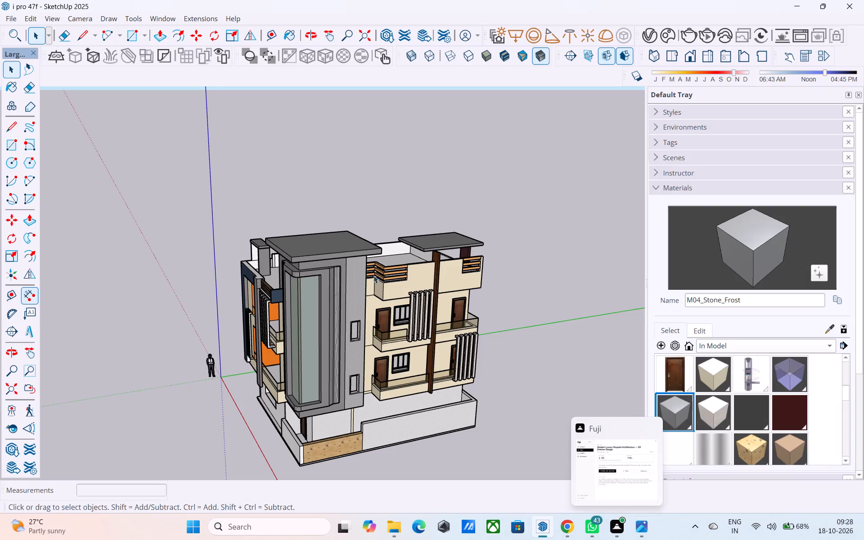
{"action": "middle_click_drag", "start_coordinate": [356, 266], "coordinate": [356, 258]}
{"action": "scroll", "coordinate": [356, 258], "scroll_direction": "up", "scroll_amount": 6}
{"action": "scroll", "coordinate": [347, 278], "scroll_direction": "down", "scroll_amount": 3}
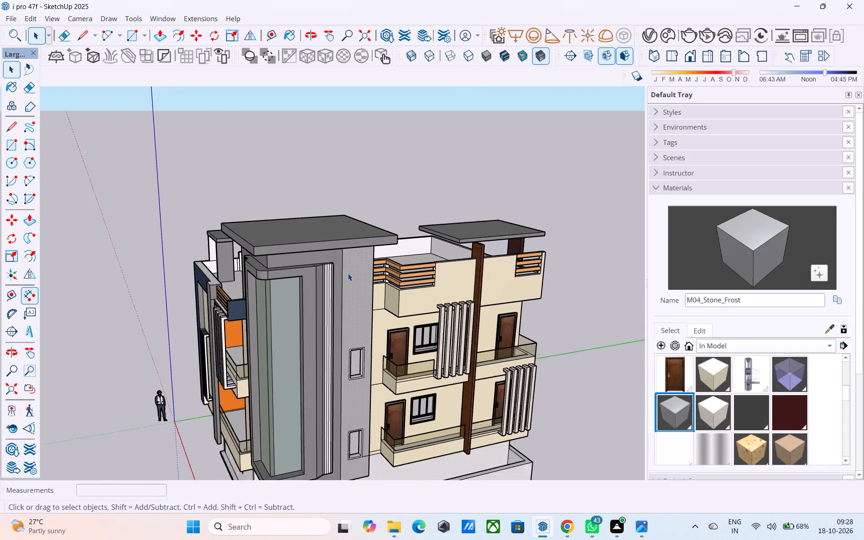
{"action": "scroll", "coordinate": [348, 273], "scroll_direction": "down", "scroll_amount": 1}
{"action": "middle_click_drag", "start_coordinate": [348, 273], "coordinate": [444, 178]}
{"action": "scroll", "coordinate": [448, 167], "scroll_direction": "down", "scroll_amount": 5}
{"action": "scroll", "coordinate": [373, 288], "scroll_direction": "up", "scroll_amount": 5}
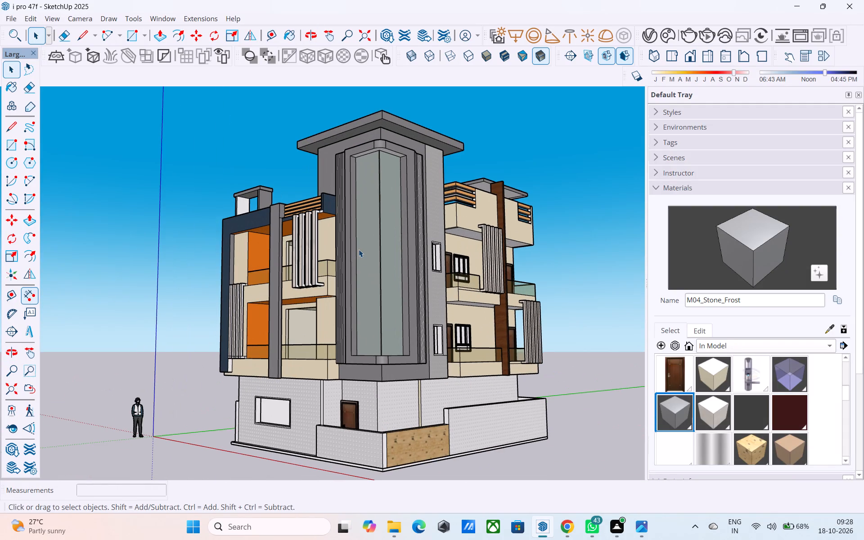
Open the building group and erase the stray edges crossing the underside of the corner tower's overhang.
{"action": "middle_click_drag", "start_coordinate": [367, 316], "coordinate": [377, 247]}
{"action": "scroll", "coordinate": [376, 268], "scroll_direction": "up", "scroll_amount": 3}
{"action": "middle_click_drag", "start_coordinate": [390, 344], "coordinate": [364, 291]}
{"action": "scroll", "coordinate": [364, 291], "scroll_direction": "up", "scroll_amount": 1}
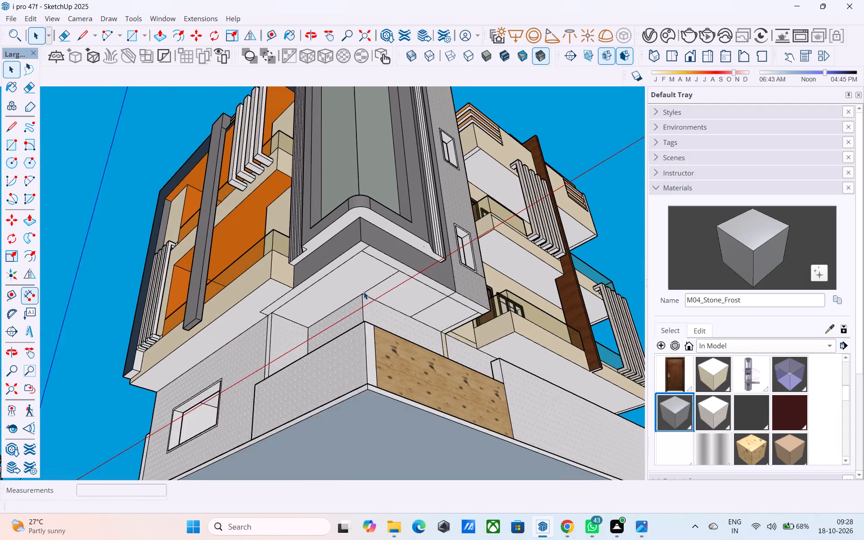
{"action": "scroll", "coordinate": [364, 292], "scroll_direction": "up", "scroll_amount": 2}
{"action": "double_click", "coordinate": [381, 298]}
{"action": "key", "text": "e"}
{"action": "left_click_drag", "start_coordinate": [382, 278], "coordinate": [387, 283]}
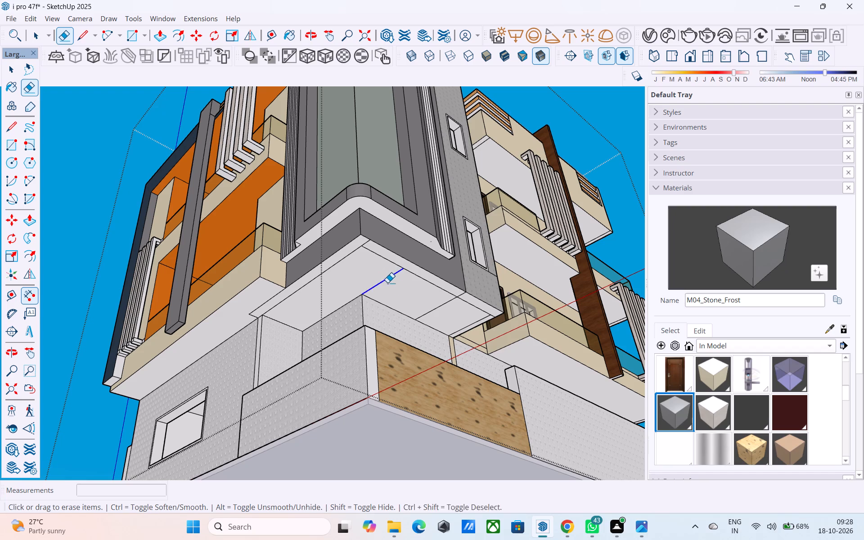
{"action": "left_click_drag", "start_coordinate": [387, 283], "coordinate": [388, 283]}
{"action": "left_click_drag", "start_coordinate": [427, 311], "coordinate": [432, 315]}
{"action": "scroll", "coordinate": [379, 265], "scroll_direction": "up", "scroll_amount": 4}
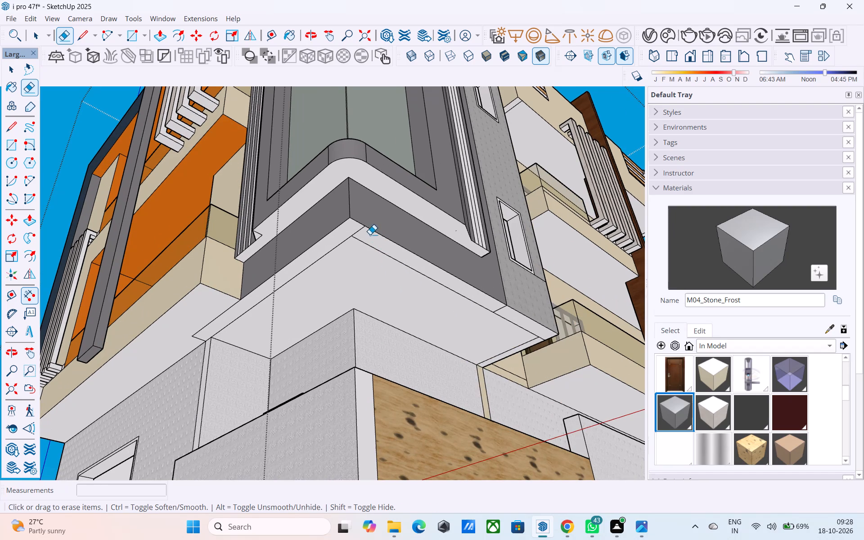
{"action": "left_click_drag", "start_coordinate": [357, 230], "coordinate": [364, 234]}
{"action": "left_click", "coordinate": [501, 312]}
Erase the leftover short edge segments at the outer corners of the tower overhang's underside.
{"action": "left_click_drag", "start_coordinate": [203, 333], "coordinate": [198, 330]}
{"action": "left_click_drag", "start_coordinate": [198, 337], "coordinate": [193, 338]}
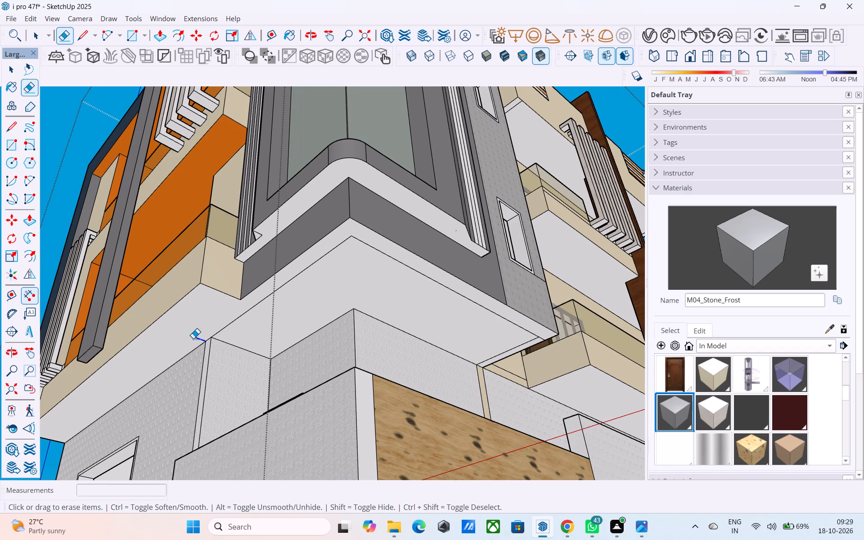
{"action": "left_click_drag", "start_coordinate": [193, 338], "coordinate": [191, 338]}
{"action": "scroll", "coordinate": [277, 326], "scroll_direction": "down", "scroll_amount": 3}
{"action": "scroll", "coordinate": [477, 335], "scroll_direction": "up", "scroll_amount": 2}
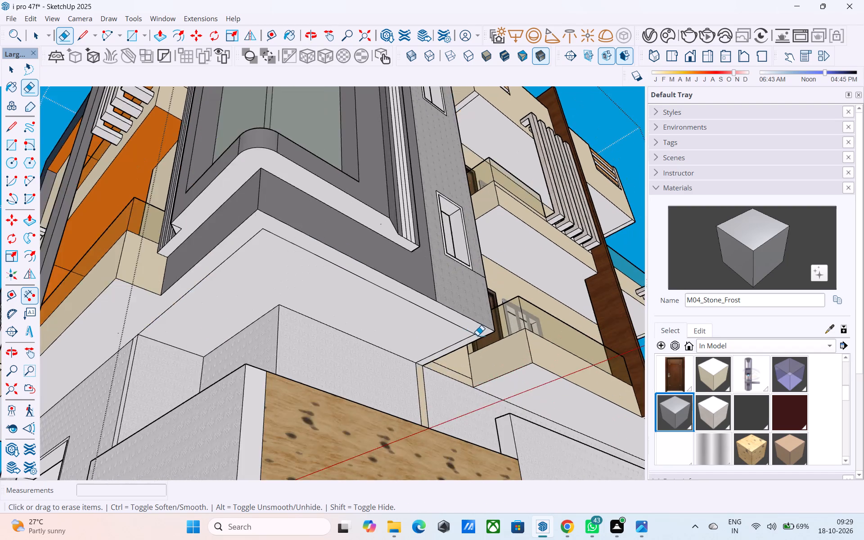
{"action": "scroll", "coordinate": [477, 335], "scroll_direction": "up", "scroll_amount": 13}
{"action": "left_click", "coordinate": [479, 333]}
{"action": "left_click", "coordinate": [479, 335]}
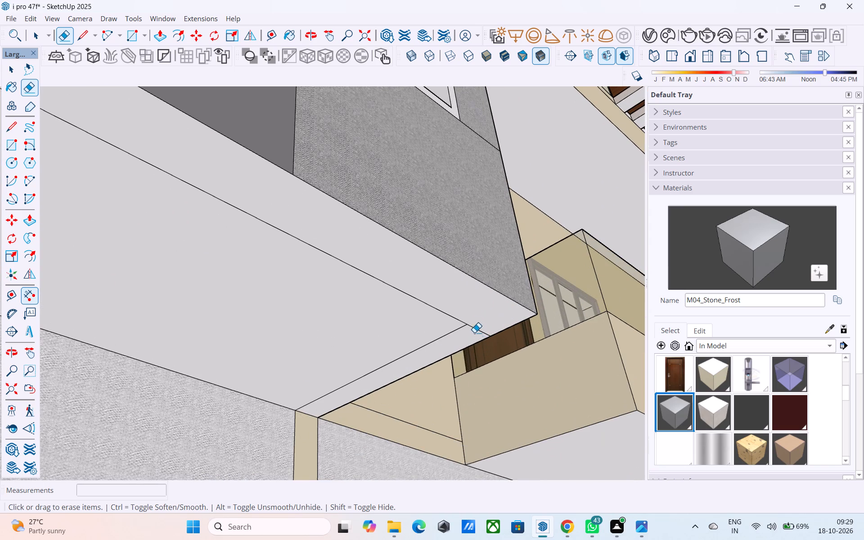
{"action": "left_click_drag", "start_coordinate": [473, 330], "coordinate": [473, 334]}
{"action": "left_click_drag", "start_coordinate": [477, 324], "coordinate": [469, 340]}
{"action": "scroll", "coordinate": [356, 378], "scroll_direction": "down", "scroll_amount": 15}
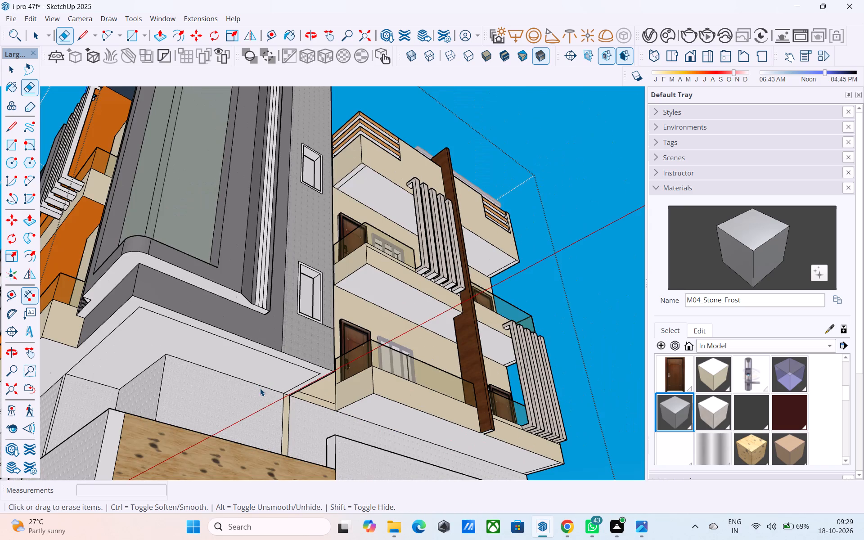
Save the model.
{"action": "key", "text": "space"}
{"action": "key", "text": "ctrl+s"}
{"action": "key", "text": "space"}
Examine the corner tower, front facade and side balconies from below, eye level and above.
{"action": "scroll", "coordinate": [284, 364], "scroll_direction": "down", "scroll_amount": 3}
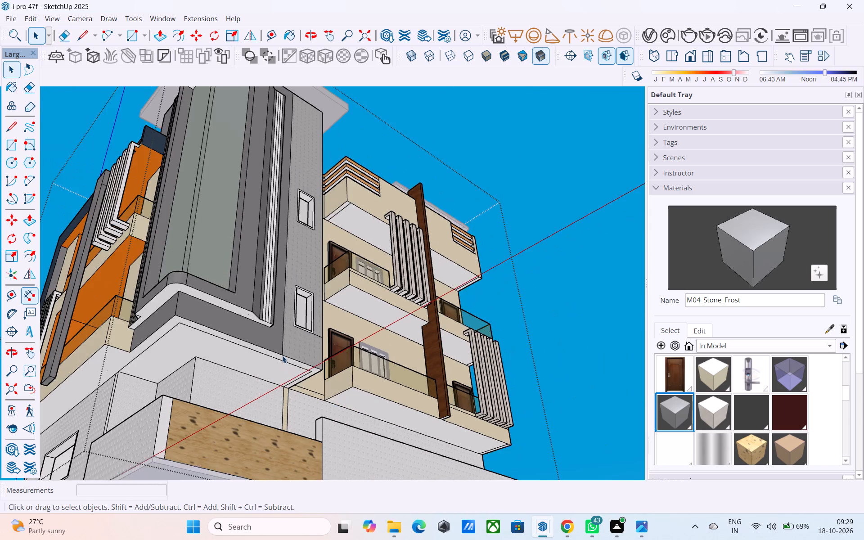
{"action": "middle_click_drag", "start_coordinate": [280, 352], "coordinate": [261, 407]}
{"action": "scroll", "coordinate": [168, 320], "scroll_direction": "up", "scroll_amount": 3}
{"action": "scroll", "coordinate": [354, 307], "scroll_direction": "down", "scroll_amount": 2}
{"action": "middle_click_drag", "start_coordinate": [354, 307], "coordinate": [310, 315], "text": "shift"}
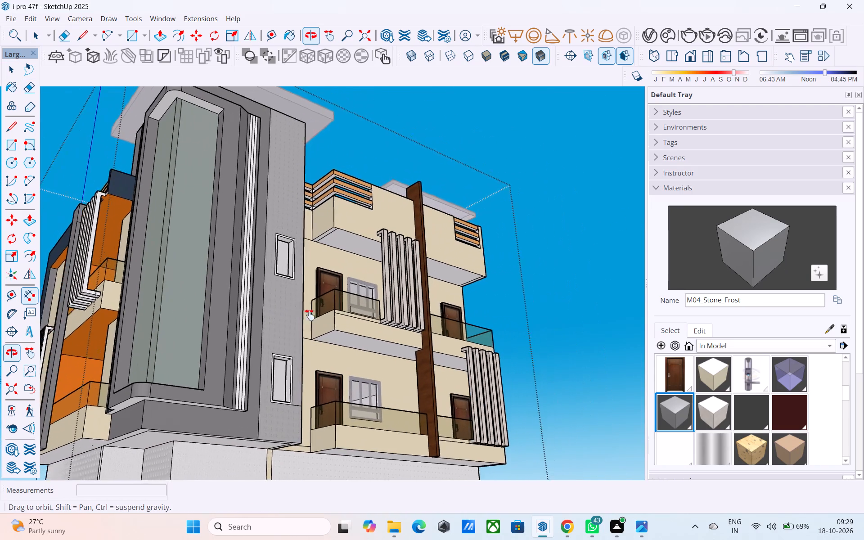
{"action": "middle_click_drag", "start_coordinate": [310, 315], "coordinate": [408, 378], "text": "shift"}
{"action": "scroll", "coordinate": [393, 375], "scroll_direction": "down", "scroll_amount": 5}
{"action": "middle_click_drag", "start_coordinate": [387, 377], "coordinate": [282, 359], "text": "shift"}
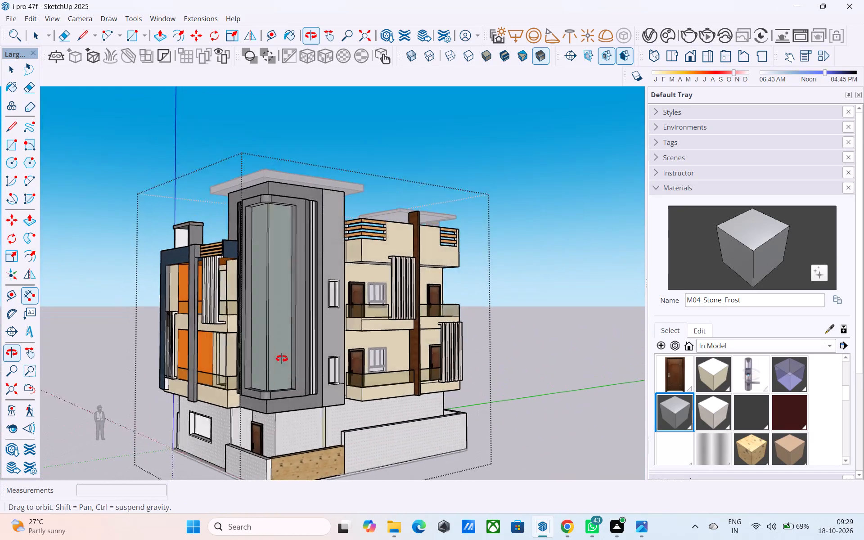
{"action": "middle_click_drag", "start_coordinate": [282, 359], "coordinate": [263, 364], "text": "shift"}
{"action": "middle_click_drag", "start_coordinate": [410, 332], "coordinate": [541, 345], "text": "shift"}
{"action": "scroll", "coordinate": [426, 365], "scroll_direction": "up", "scroll_amount": 3}
{"action": "middle_click_drag", "start_coordinate": [464, 368], "coordinate": [404, 361], "text": "shift"}
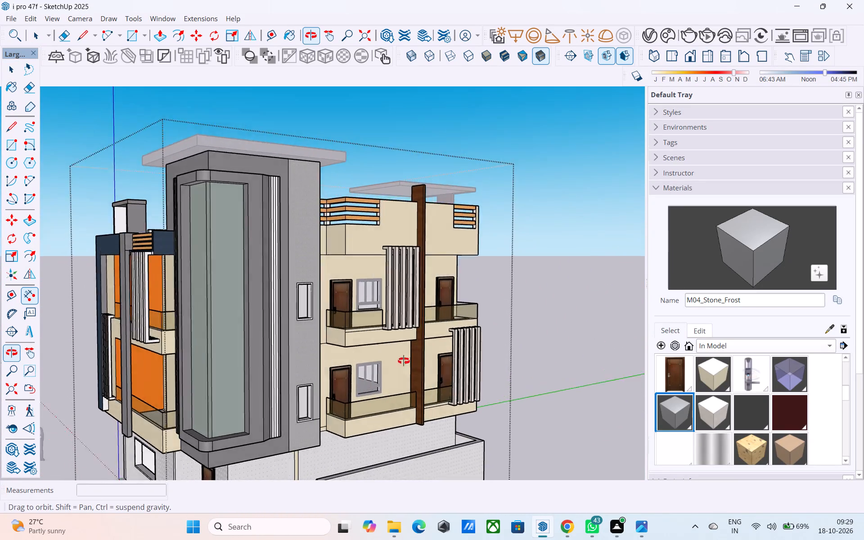
{"action": "middle_click_drag", "start_coordinate": [404, 361], "coordinate": [467, 362], "text": "shift"}
{"action": "middle_click_drag", "start_coordinate": [454, 351], "coordinate": [498, 285], "text": "shift"}
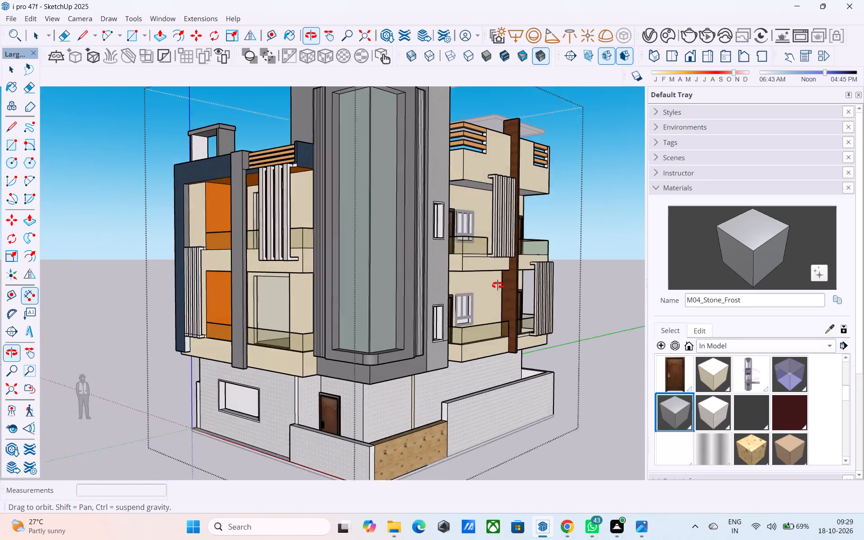
{"action": "middle_click_drag", "start_coordinate": [498, 285], "coordinate": [544, 349], "text": "shift"}
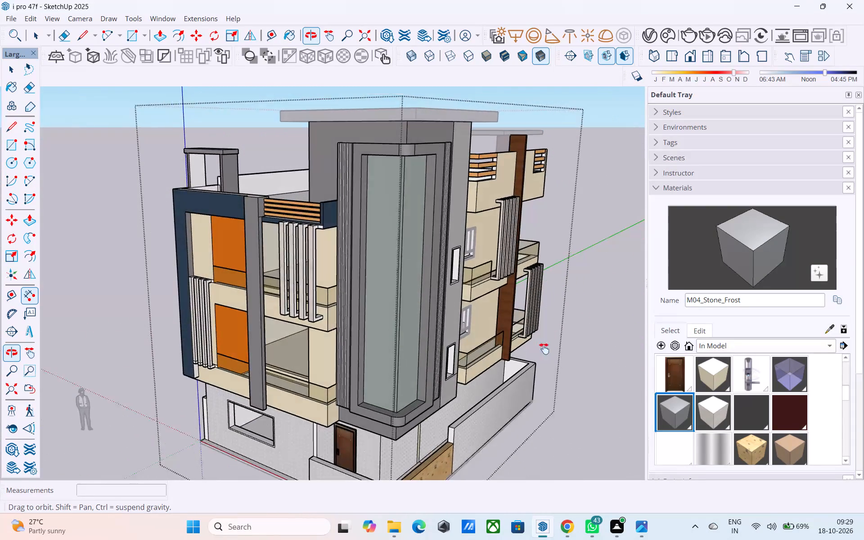
{"action": "middle_click_drag", "start_coordinate": [544, 349], "coordinate": [414, 342], "text": "shift"}
{"action": "middle_click_drag", "start_coordinate": [450, 307], "coordinate": [328, 410], "text": "shift"}
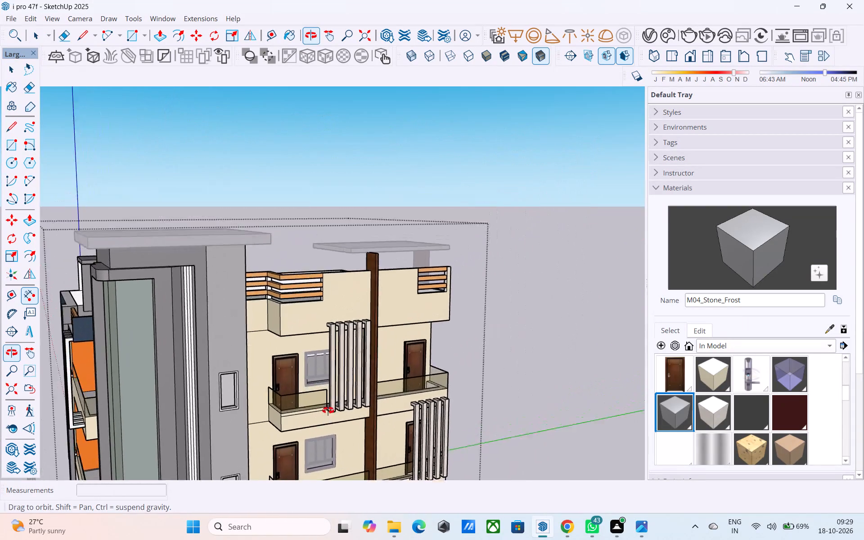
Paint the undersides of the side facade's top-floor overhang and the balcony below it with Wood_Veneer_15_1K.
{"action": "middle_click_drag", "start_coordinate": [328, 410], "coordinate": [326, 261], "text": "shift"}
{"action": "scroll", "coordinate": [312, 272], "scroll_direction": "up", "scroll_amount": 6}
{"action": "middle_click_drag", "start_coordinate": [289, 292], "coordinate": [262, 312]}
{"action": "scroll", "coordinate": [688, 437], "scroll_direction": "down", "scroll_amount": 9}
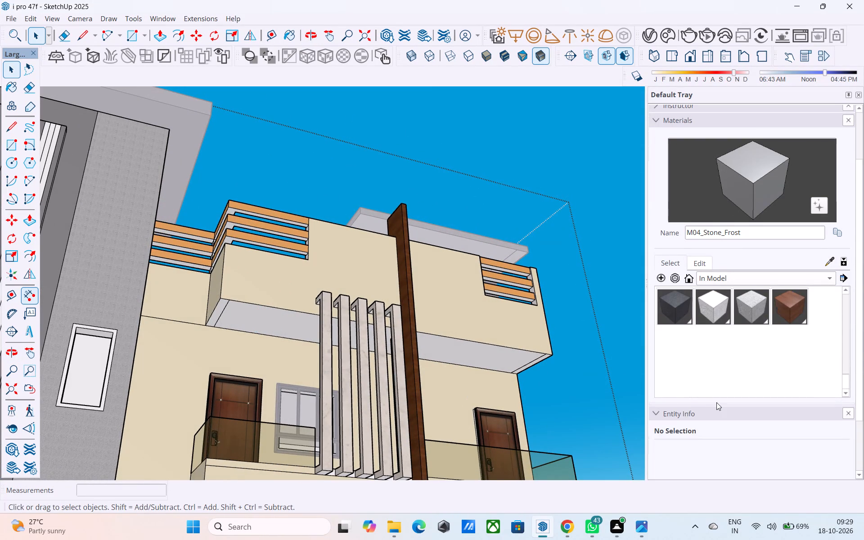
{"action": "left_click", "coordinate": [783, 309]}
{"action": "scroll", "coordinate": [376, 386], "scroll_direction": "up", "scroll_amount": 3}
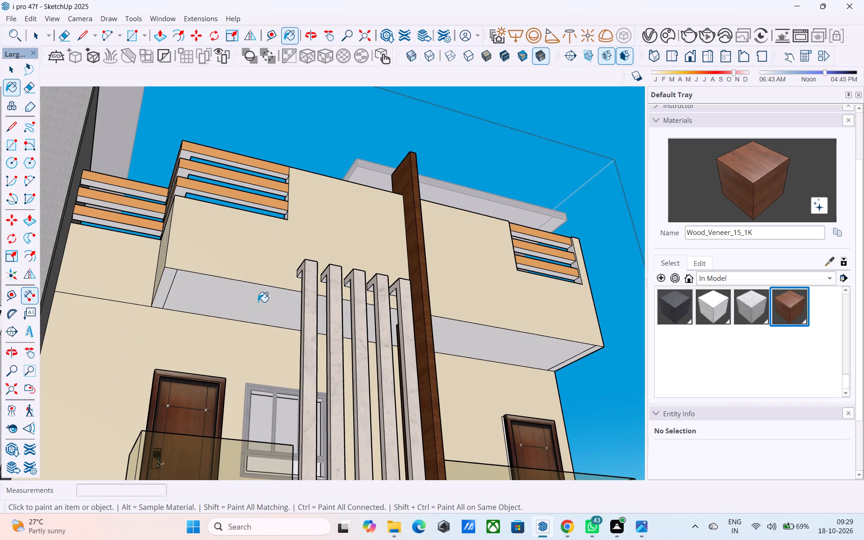
{"action": "left_click", "coordinate": [258, 302]}
{"action": "scroll", "coordinate": [247, 306], "scroll_direction": "down", "scroll_amount": 8}
{"action": "middle_click_drag", "start_coordinate": [331, 360], "coordinate": [354, 222], "text": "shift"}
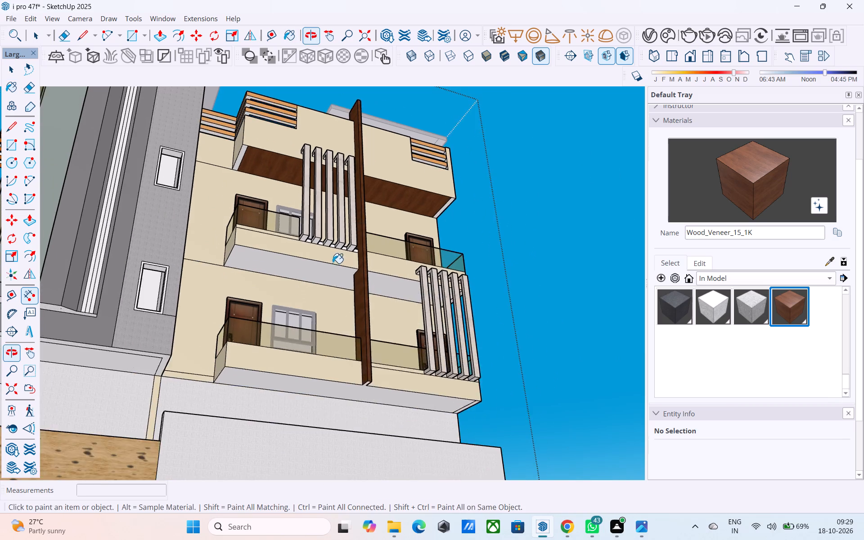
{"action": "scroll", "coordinate": [332, 264], "scroll_direction": "up", "scroll_amount": 2}
{"action": "left_click", "coordinate": [317, 280]}
Save the model with the painted side facade undersides.
{"action": "middle_click_drag", "start_coordinate": [360, 206], "coordinate": [368, 346], "text": "shift"}
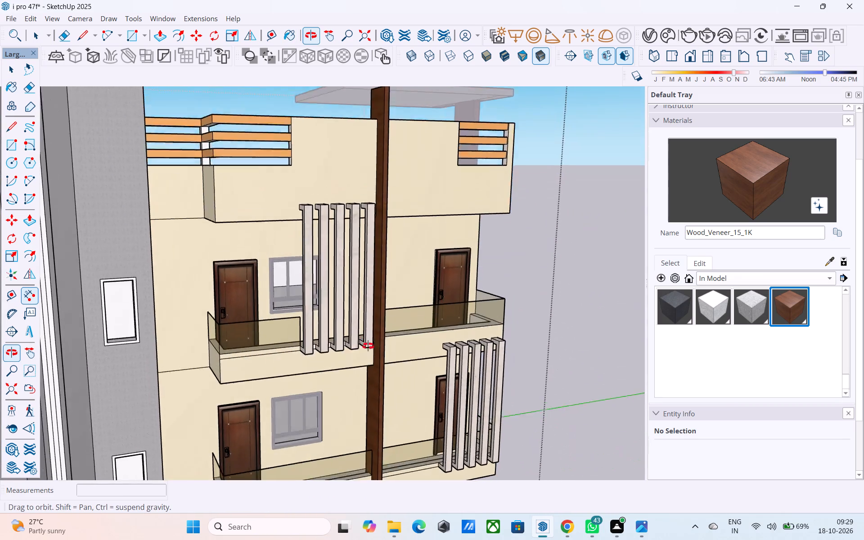
{"action": "middle_click_drag", "start_coordinate": [368, 346], "coordinate": [414, 87], "text": "shift"}
{"action": "middle_click_drag", "start_coordinate": [402, 119], "coordinate": [364, 254]}
{"action": "scroll", "coordinate": [392, 144], "scroll_direction": "down", "scroll_amount": 1}
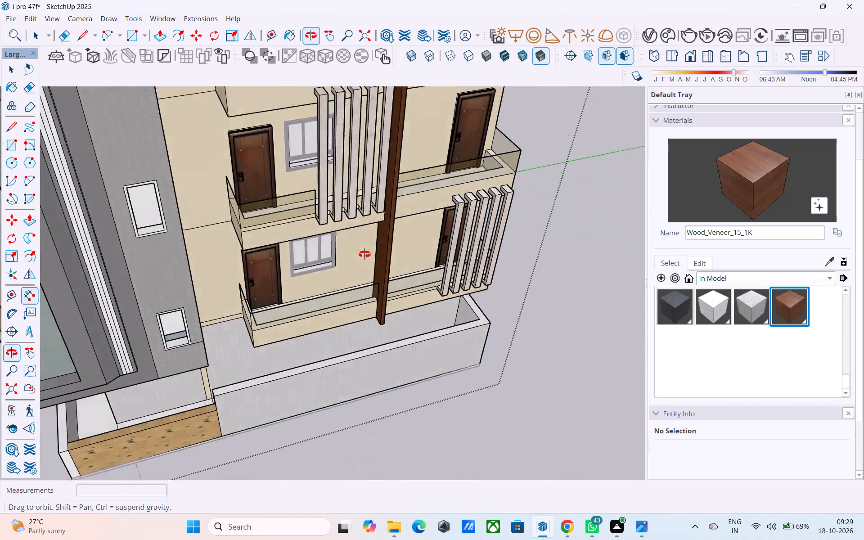
{"action": "middle_click_drag", "start_coordinate": [364, 254], "coordinate": [390, 243]}
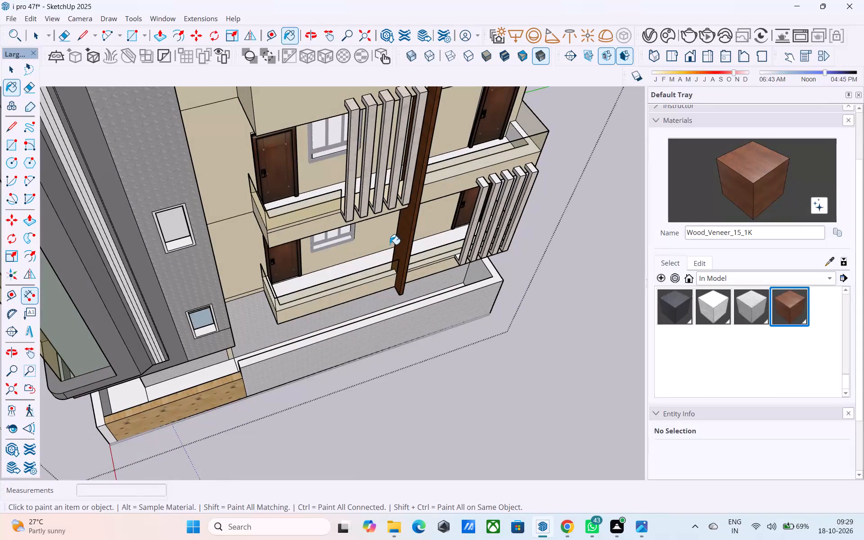
{"action": "key", "text": "space"}
{"action": "key", "text": "ctrl+s"}
{"action": "key", "text": "space"}
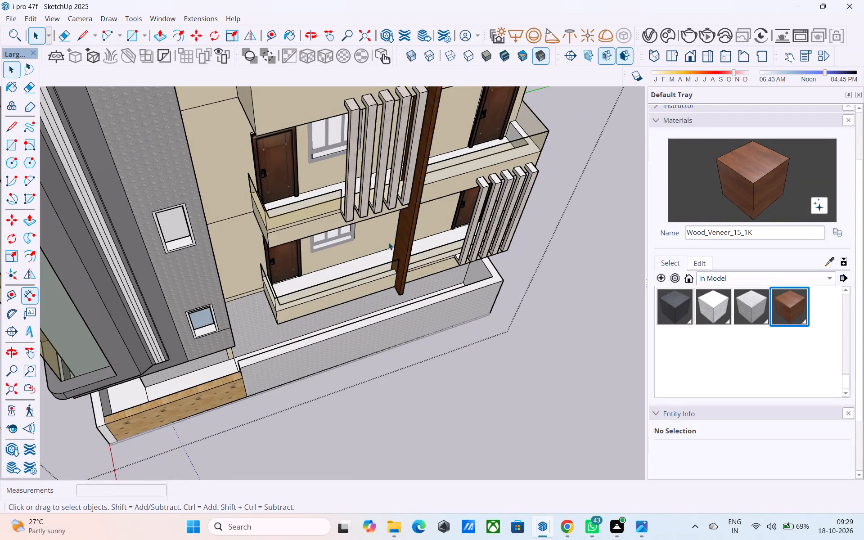
Leave the building group's editing mode and save the model.
{"action": "scroll", "coordinate": [385, 250], "scroll_direction": "down", "scroll_amount": 4}
{"action": "middle_click_drag", "start_coordinate": [380, 264], "coordinate": [457, 125]}
{"action": "scroll", "coordinate": [430, 179], "scroll_direction": "down", "scroll_amount": 6}
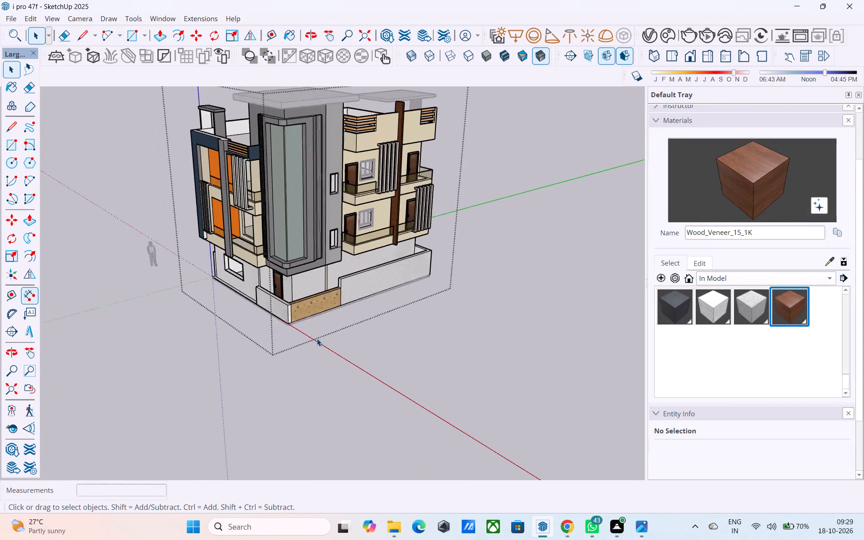
{"action": "scroll", "coordinate": [317, 338], "scroll_direction": "down", "scroll_amount": 1}
{"action": "middle_click_drag", "start_coordinate": [297, 328], "coordinate": [558, 306]}
{"action": "middle_click_drag", "start_coordinate": [551, 304], "coordinate": [516, 340]}
{"action": "left_click", "coordinate": [446, 278]}
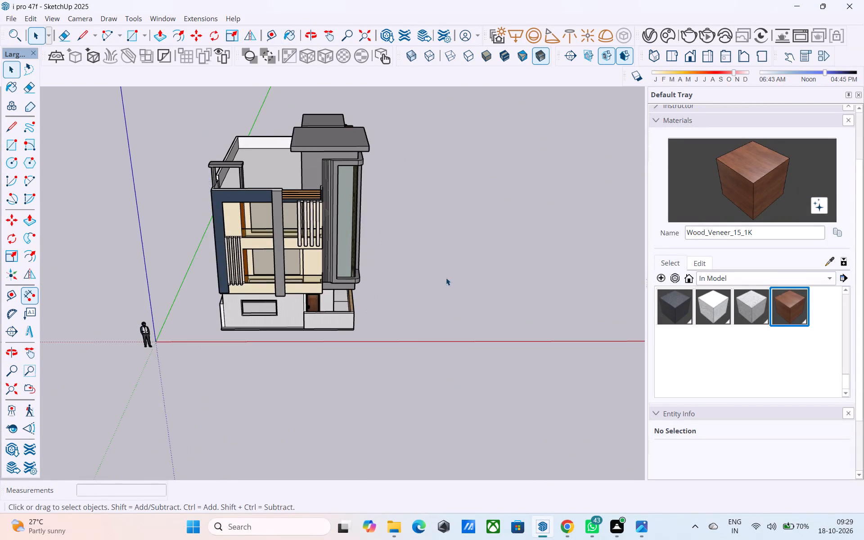
{"action": "middle_click_drag", "start_coordinate": [403, 315], "coordinate": [292, 277]}
{"action": "scroll", "coordinate": [261, 194], "scroll_direction": "up", "scroll_amount": 2}
{"action": "scroll", "coordinate": [236, 135], "scroll_direction": "down", "scroll_amount": 7}
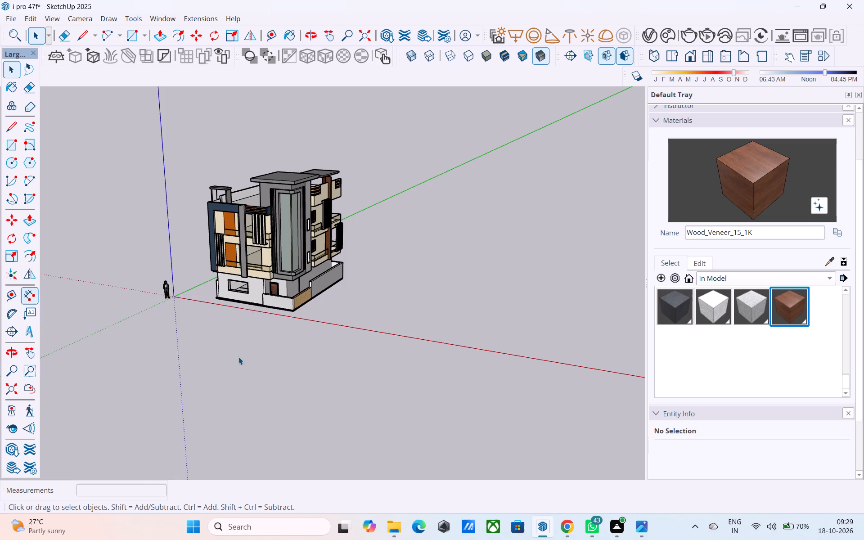
{"action": "scroll", "coordinate": [257, 155], "scroll_direction": "up", "scroll_amount": 6}
{"action": "middle_click_drag", "start_coordinate": [264, 165], "coordinate": [266, 136]}
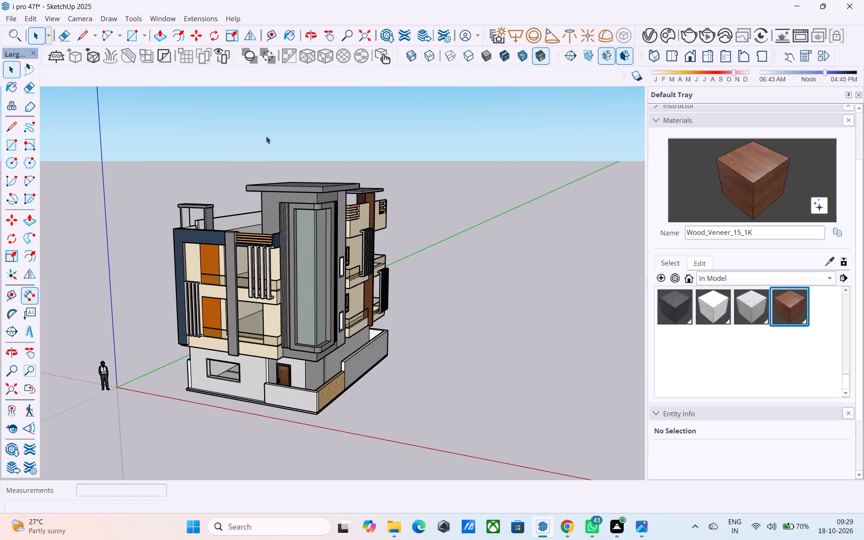
{"action": "key", "text": "ctrl+s"}
{"action": "key", "text": "space"}
Paint the whole building's remaining unpainted faces with D01_Frost_White from the Solid Colors collection.
{"action": "scroll", "coordinate": [265, 133], "scroll_direction": "down", "scroll_amount": 1}
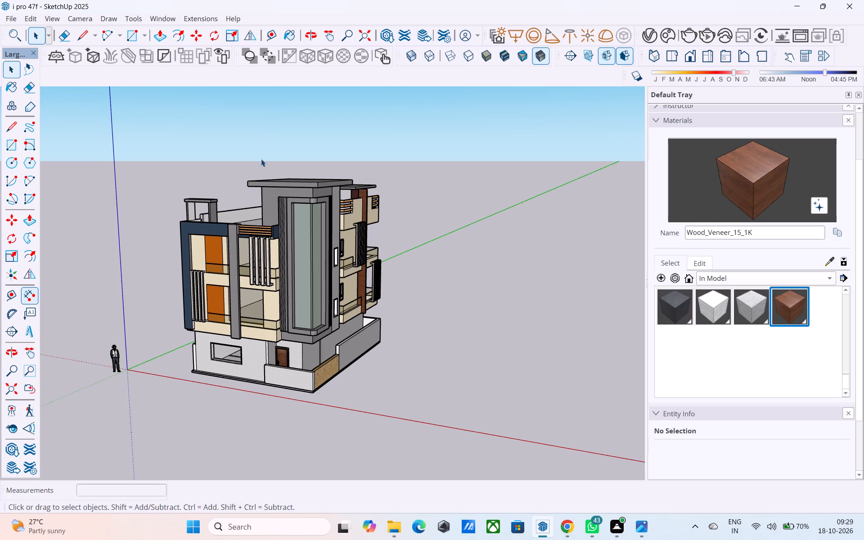
{"action": "middle_click_drag", "start_coordinate": [261, 159], "coordinate": [674, 190]}
{"action": "scroll", "coordinate": [652, 190], "scroll_direction": "down", "scroll_amount": 1}
{"action": "middle_click_drag", "start_coordinate": [359, 188], "coordinate": [167, 235]}
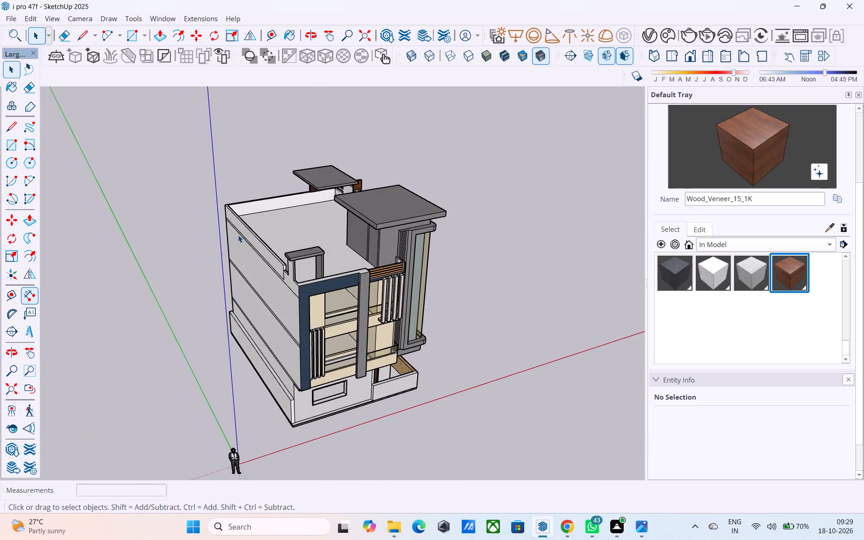
{"action": "middle_click_drag", "start_coordinate": [346, 219], "coordinate": [226, 181]}
{"action": "middle_click_drag", "start_coordinate": [232, 207], "coordinate": [251, 148]}
{"action": "middle_click_drag", "start_coordinate": [262, 216], "coordinate": [281, 215]}
{"action": "left_click", "coordinate": [724, 247]}
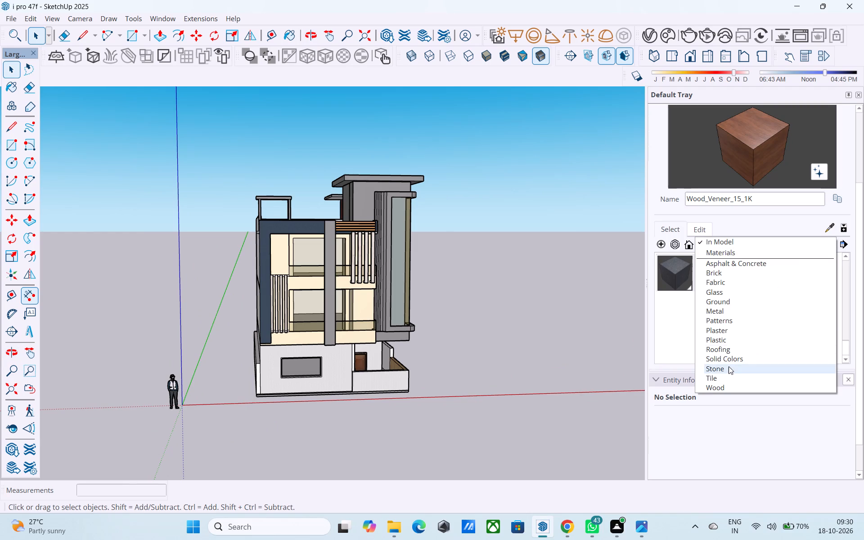
{"action": "left_click", "coordinate": [729, 359]}
{"action": "scroll", "coordinate": [703, 277], "scroll_direction": "down", "scroll_amount": 4}
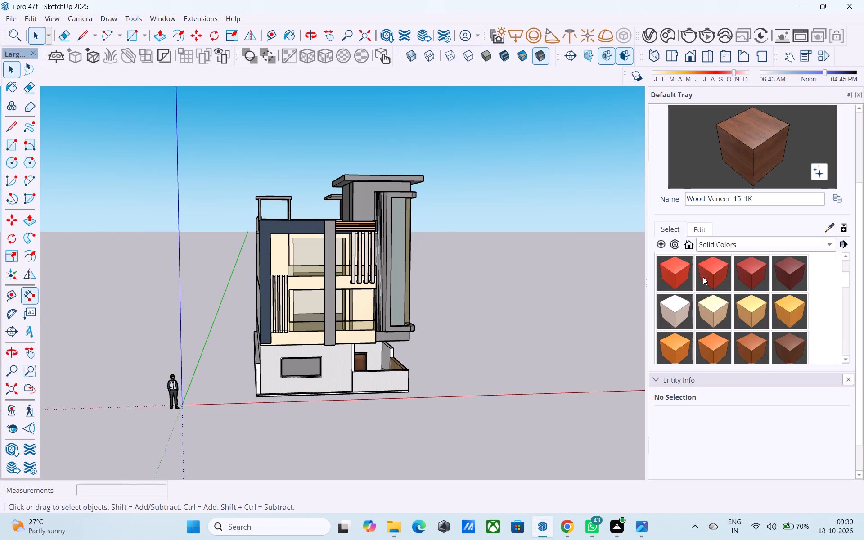
{"action": "scroll", "coordinate": [707, 298], "scroll_direction": "down", "scroll_amount": 1}
{"action": "left_click", "coordinate": [684, 346]}
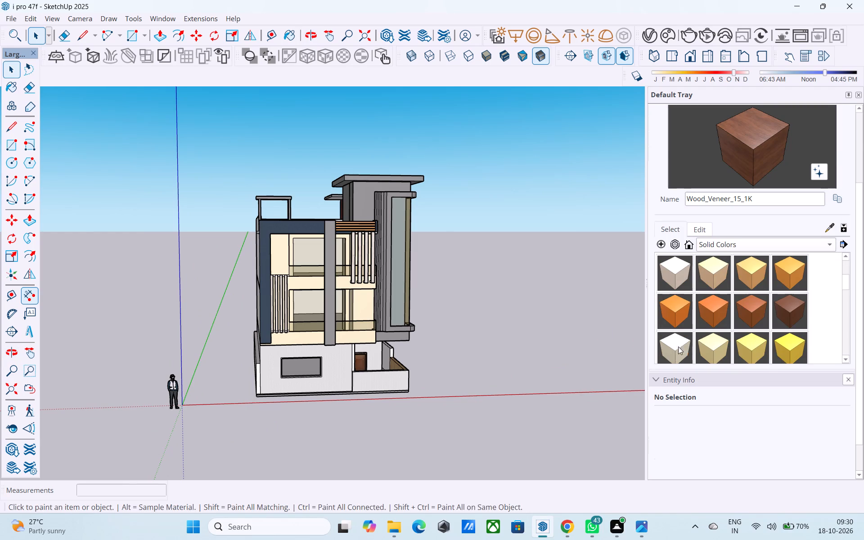
{"action": "middle_click_drag", "start_coordinate": [121, 287], "coordinate": [319, 335]}
{"action": "left_click", "coordinate": [325, 297]}
{"action": "left_click", "coordinate": [326, 327]}
Examine the painted building from all sides, including the rear walls, roof terrace, ground floor and corner tower.
{"action": "middle_click_drag", "start_coordinate": [256, 307], "coordinate": [36, 263]}
{"action": "middle_click_drag", "start_coordinate": [297, 256], "coordinate": [54, 267]}
{"action": "middle_click_drag", "start_coordinate": [331, 260], "coordinate": [78, 279]}
{"action": "middle_click_drag", "start_coordinate": [473, 279], "coordinate": [28, 310]}
{"action": "middle_click_drag", "start_coordinate": [459, 300], "coordinate": [98, 301]}
{"action": "middle_click_drag", "start_coordinate": [481, 283], "coordinate": [429, 278]}
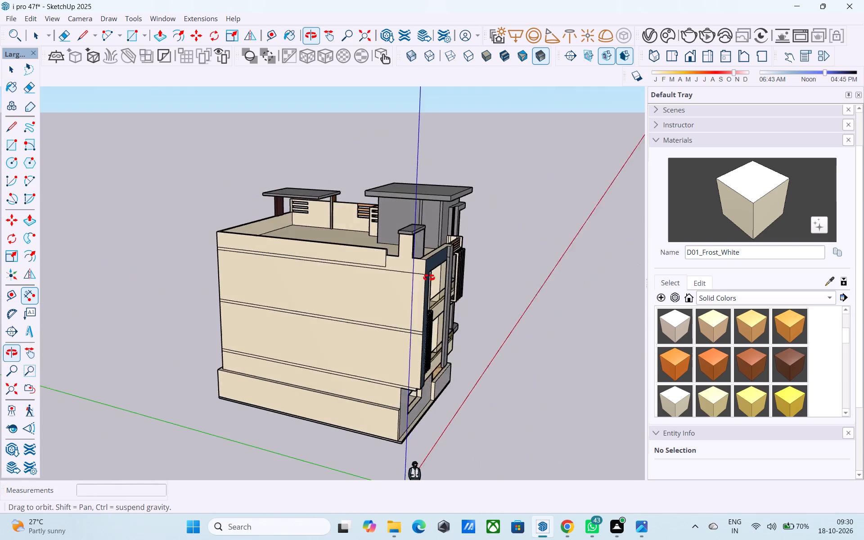
{"action": "middle_click_drag", "start_coordinate": [429, 278], "coordinate": [121, 288]}
{"action": "middle_click_drag", "start_coordinate": [324, 345], "coordinate": [284, 277]}
{"action": "scroll", "coordinate": [285, 286], "scroll_direction": "down", "scroll_amount": 6}
{"action": "scroll", "coordinate": [373, 345], "scroll_direction": "up", "scroll_amount": 8}
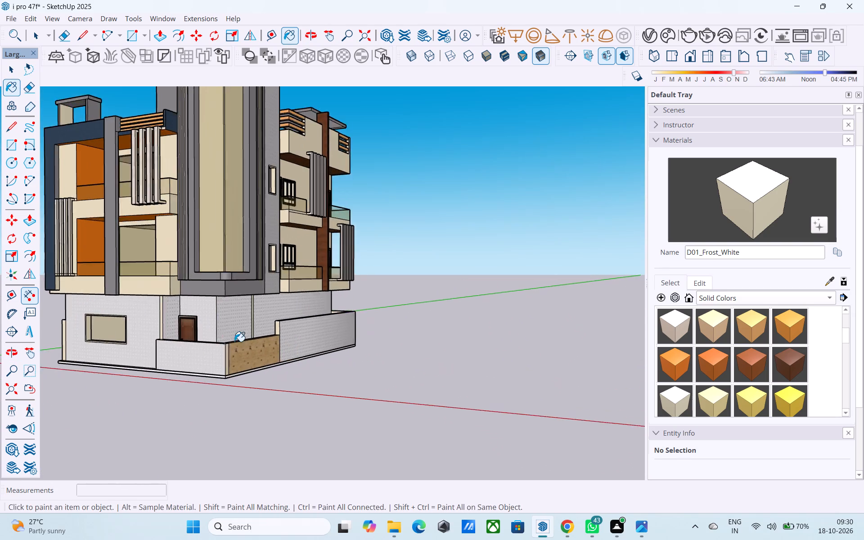
{"action": "scroll", "coordinate": [234, 342], "scroll_direction": "up", "scroll_amount": 2}
{"action": "middle_click_drag", "start_coordinate": [218, 341], "coordinate": [142, 338]}
{"action": "scroll", "coordinate": [298, 261], "scroll_direction": "down", "scroll_amount": 5}
{"action": "middle_click_drag", "start_coordinate": [419, 274], "coordinate": [38, 336]}
{"action": "middle_click_drag", "start_coordinate": [409, 233], "coordinate": [263, 217]}
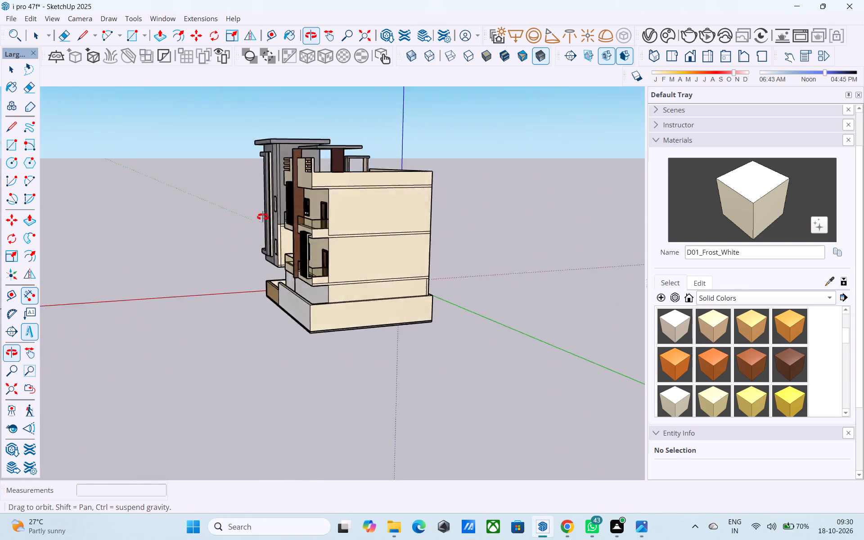
{"action": "middle_click_drag", "start_coordinate": [263, 217], "coordinate": [245, 180]}
{"action": "scroll", "coordinate": [246, 185], "scroll_direction": "up", "scroll_amount": 5}
{"action": "scroll", "coordinate": [246, 179], "scroll_direction": "down", "scroll_amount": 1}
{"action": "middle_click_drag", "start_coordinate": [267, 196], "coordinate": [608, 205]}
{"action": "middle_click_drag", "start_coordinate": [263, 214], "coordinate": [548, 207]}
{"action": "scroll", "coordinate": [551, 208], "scroll_direction": "up", "scroll_amount": 2}
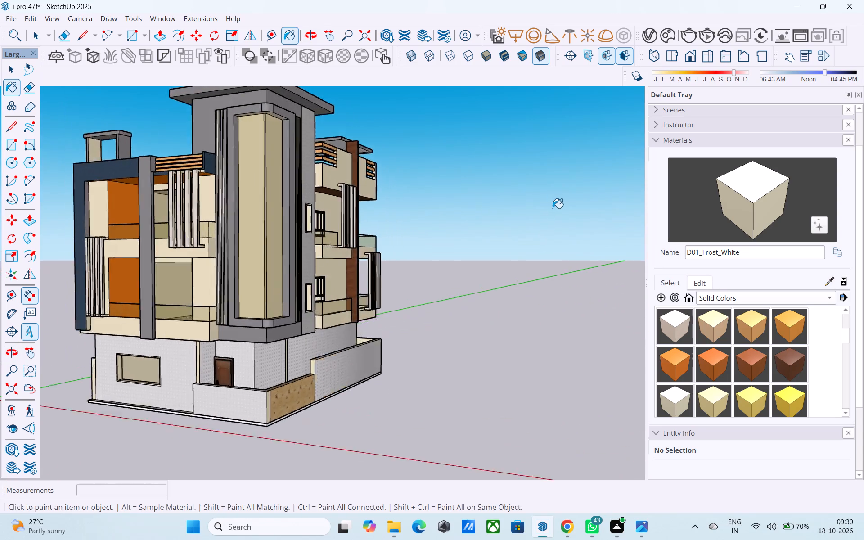
Save the model with the newly painted Frost White faces.
{"action": "scroll", "coordinate": [553, 208], "scroll_direction": "up", "scroll_amount": 2}
{"action": "scroll", "coordinate": [553, 208], "scroll_direction": "down", "scroll_amount": 5}
{"action": "scroll", "coordinate": [165, 154], "scroll_direction": "up", "scroll_amount": 4}
{"action": "middle_click_drag", "start_coordinate": [202, 163], "coordinate": [120, 162]}
{"action": "middle_click_drag", "start_coordinate": [189, 160], "coordinate": [174, 158]}
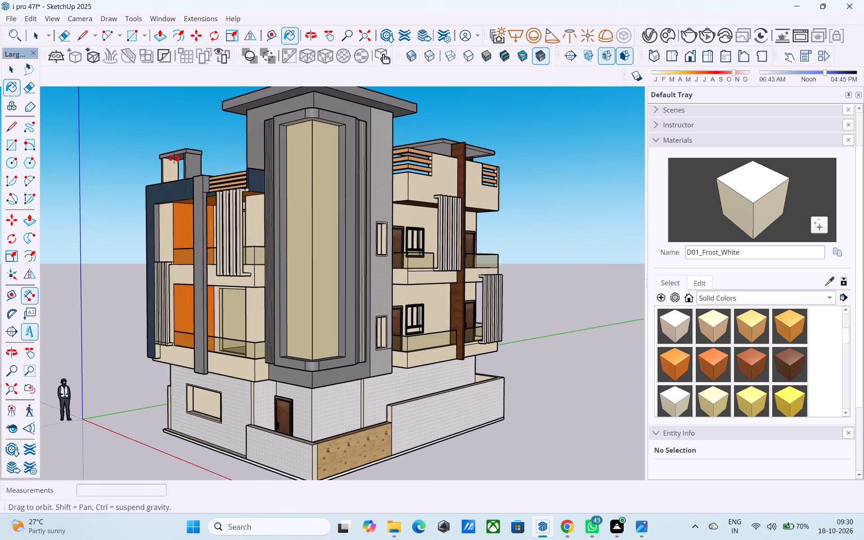
{"action": "middle_click_drag", "start_coordinate": [174, 158], "coordinate": [165, 160]}
{"action": "key", "text": "ctrl+s"}
{"action": "key", "text": "space"}
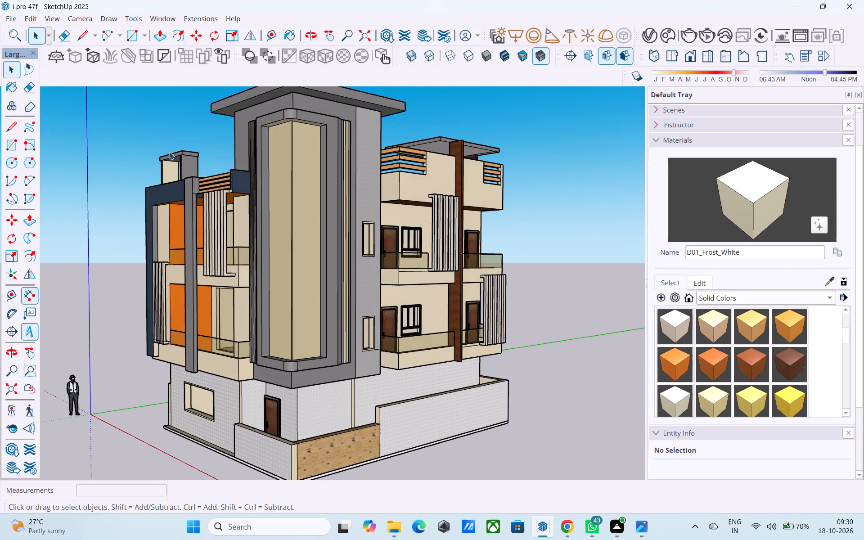
Examine the painted corner tower, side balconies, rear wall, roof terrace and front facade.
{"action": "middle_click_drag", "start_coordinate": [373, 171], "coordinate": [346, 178]}
{"action": "middle_click_drag", "start_coordinate": [346, 177], "coordinate": [246, 204]}
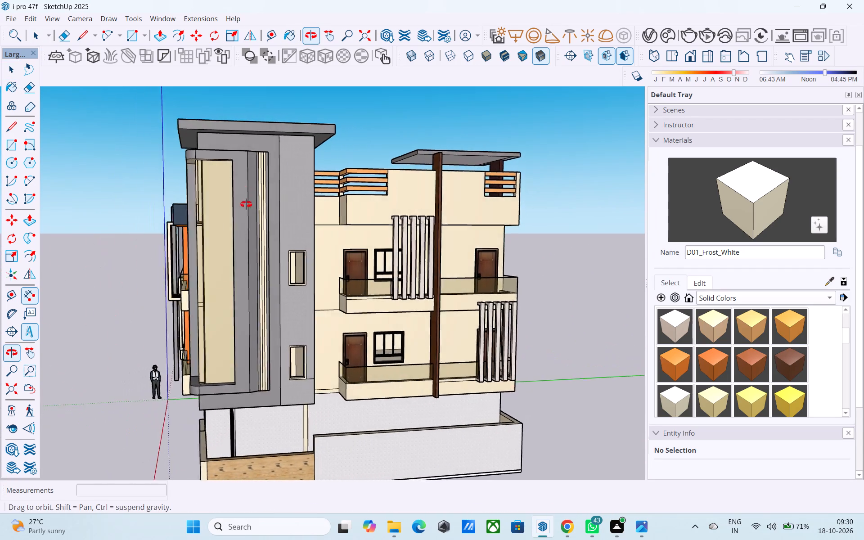
{"action": "middle_click_drag", "start_coordinate": [246, 204], "coordinate": [237, 204]}
{"action": "middle_click_drag", "start_coordinate": [257, 211], "coordinate": [300, 224], "text": "shift"}
{"action": "middle_click_drag", "start_coordinate": [388, 204], "coordinate": [234, 227]}
{"action": "middle_click_drag", "start_coordinate": [390, 213], "coordinate": [300, 238], "text": "shift"}
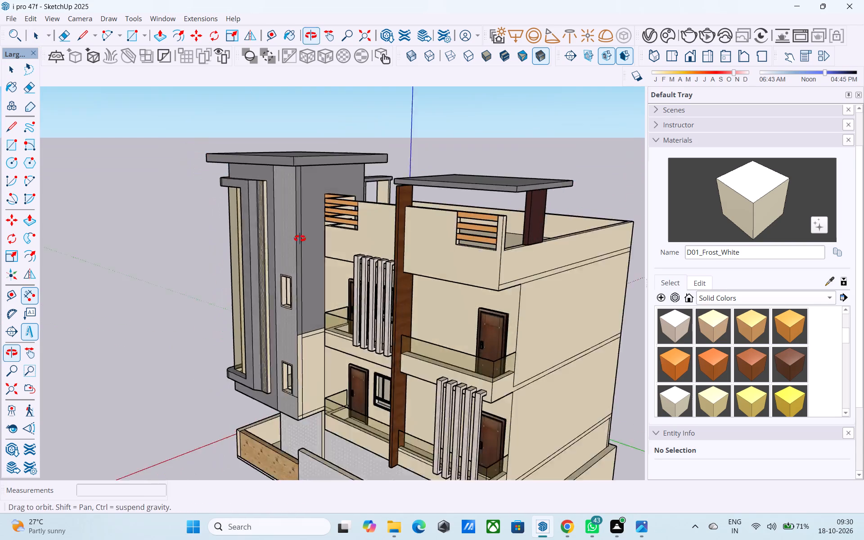
{"action": "middle_click_drag", "start_coordinate": [300, 238], "coordinate": [244, 242], "text": "shift"}
{"action": "middle_click_drag", "start_coordinate": [456, 244], "coordinate": [179, 259], "text": "shift"}
{"action": "middle_click_drag", "start_coordinate": [441, 265], "coordinate": [403, 256], "text": "shift"}
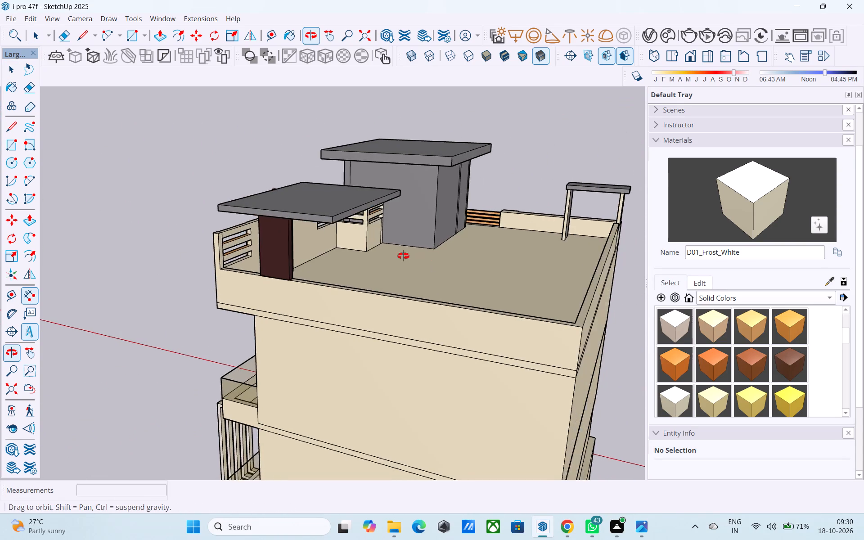
{"action": "middle_click_drag", "start_coordinate": [403, 256], "coordinate": [525, 243], "text": "shift"}
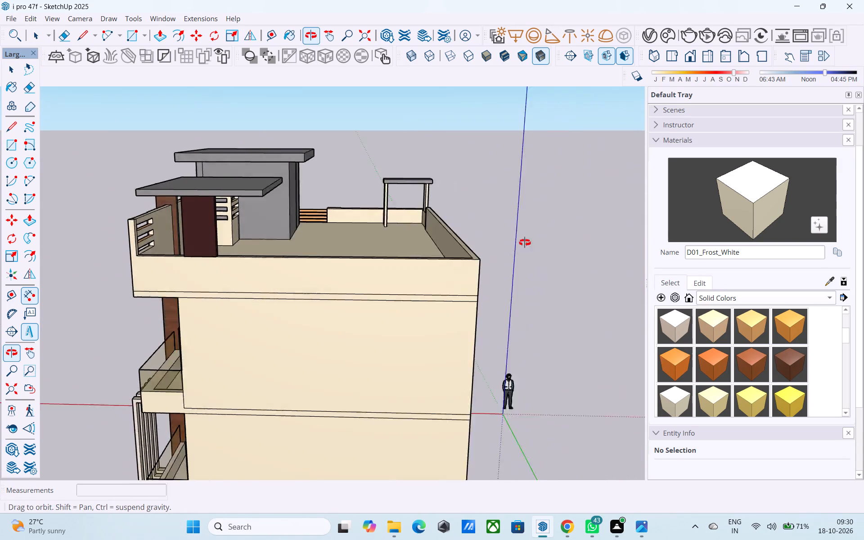
{"action": "middle_click_drag", "start_coordinate": [525, 243], "coordinate": [583, 239], "text": "shift"}
{"action": "middle_click_drag", "start_coordinate": [316, 256], "coordinate": [580, 256]}
{"action": "middle_click_drag", "start_coordinate": [219, 256], "coordinate": [508, 234], "text": "shift"}
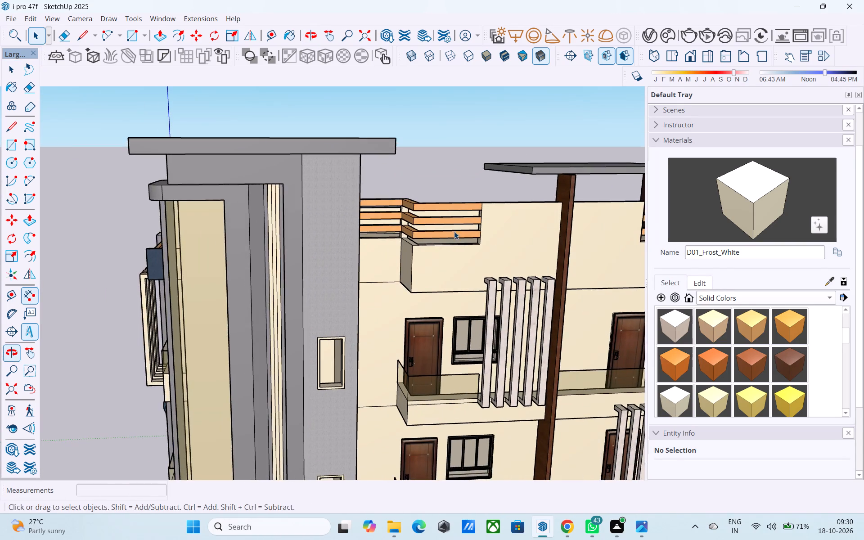
{"action": "scroll", "coordinate": [449, 230], "scroll_direction": "down", "scroll_amount": 3}
{"action": "middle_click_drag", "start_coordinate": [425, 243], "coordinate": [461, 210]}
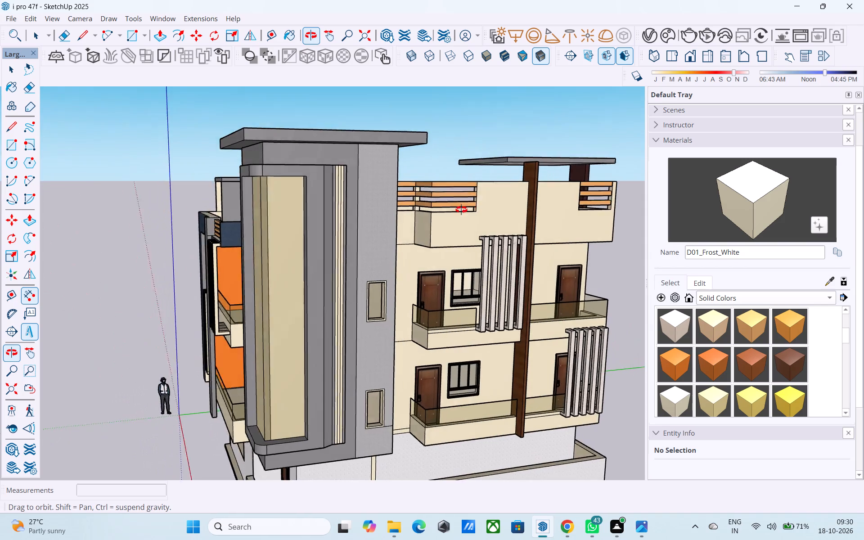
{"action": "middle_click_drag", "start_coordinate": [461, 210], "coordinate": [302, 194]}
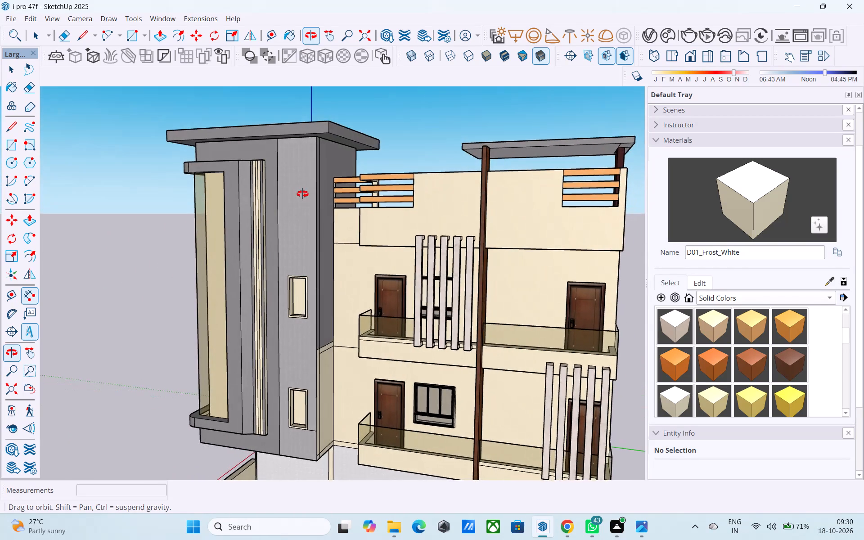
{"action": "middle_click_drag", "start_coordinate": [302, 194], "coordinate": [522, 211]}
{"action": "scroll", "coordinate": [520, 207], "scroll_direction": "down", "scroll_amount": 3}
{"action": "middle_click_drag", "start_coordinate": [311, 263], "coordinate": [419, 274]}
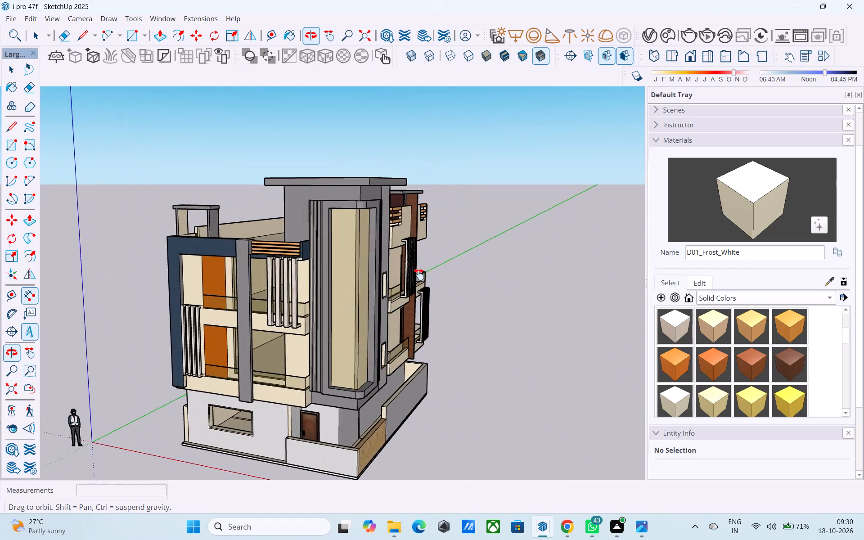
{"action": "middle_click_drag", "start_coordinate": [419, 274], "coordinate": [414, 274]}
{"action": "middle_click_drag", "start_coordinate": [364, 273], "coordinate": [346, 278]}
Save the model.
{"action": "key", "text": "ctrl+s"}
{"action": "key", "text": "space"}
Examine the corner tower with the front and side facades, from ground level and from above.
{"action": "middle_click_drag", "start_coordinate": [361, 324], "coordinate": [348, 305]}
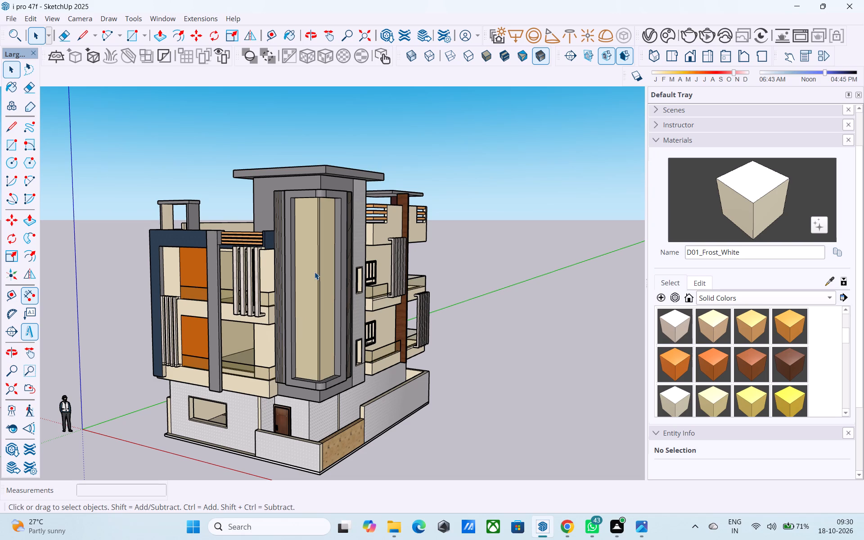
{"action": "middle_click_drag", "start_coordinate": [319, 278], "coordinate": [309, 247]}
{"action": "scroll", "coordinate": [315, 247], "scroll_direction": "down", "scroll_amount": 3}
{"action": "middle_click_drag", "start_coordinate": [322, 304], "coordinate": [280, 301]}
{"action": "scroll", "coordinate": [225, 271], "scroll_direction": "up", "scroll_amount": 2}
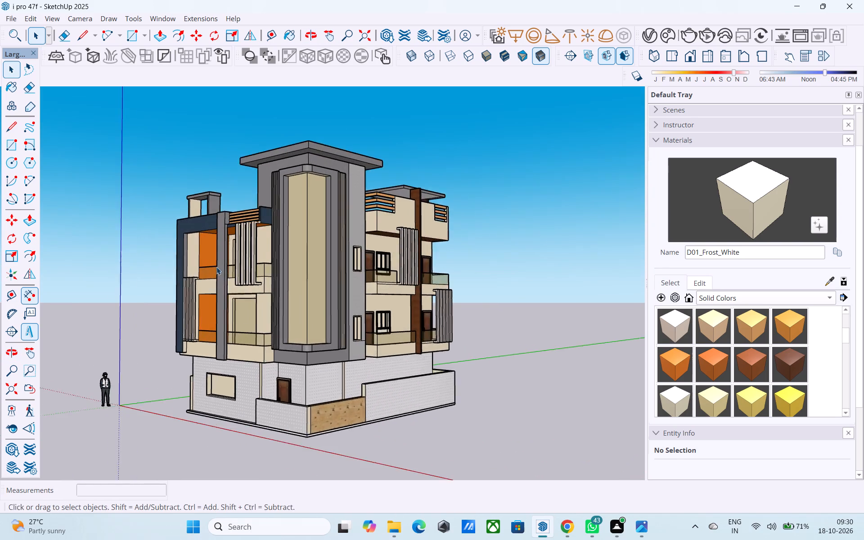
{"action": "scroll", "coordinate": [216, 267], "scroll_direction": "up", "scroll_amount": 1}
{"action": "scroll", "coordinate": [173, 258], "scroll_direction": "down", "scroll_amount": 3}
{"action": "scroll", "coordinate": [542, 250], "scroll_direction": "down", "scroll_amount": 4}
{"action": "scroll", "coordinate": [405, 278], "scroll_direction": "up", "scroll_amount": 4}
{"action": "middle_click_drag", "start_coordinate": [382, 273], "coordinate": [307, 288]}
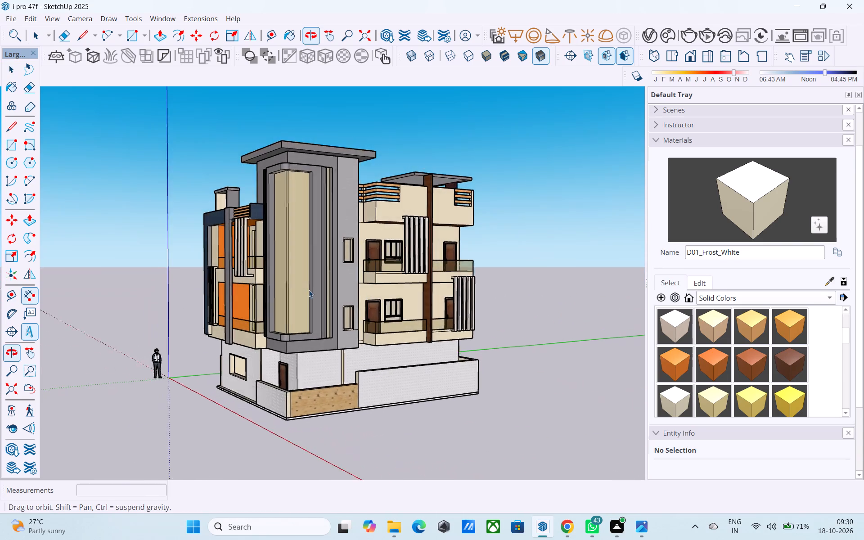
{"action": "scroll", "coordinate": [562, 250], "scroll_direction": "down", "scroll_amount": 3}
{"action": "scroll", "coordinate": [260, 324], "scroll_direction": "up", "scroll_amount": 2}
{"action": "middle_click_drag", "start_coordinate": [384, 304], "coordinate": [440, 323]}
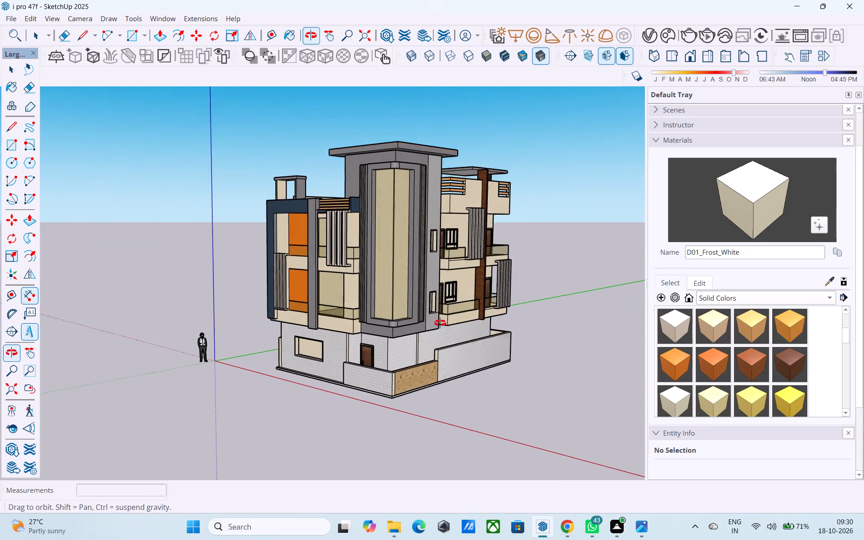
{"action": "middle_click_drag", "start_coordinate": [440, 323], "coordinate": [432, 325]}
{"action": "scroll", "coordinate": [353, 204], "scroll_direction": "up", "scroll_amount": 4}
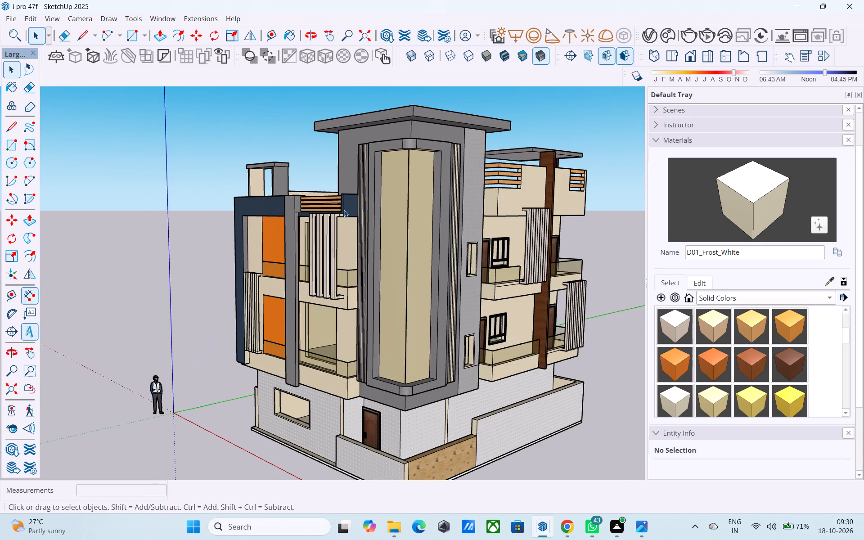
Open the building group and Push/Pull the top of the front parapet's uppermost orange slat up about 2 1/8", level with the parapet.
{"action": "scroll", "coordinate": [328, 206], "scroll_direction": "down", "scroll_amount": 4}
{"action": "middle_click_drag", "start_coordinate": [333, 207], "coordinate": [333, 232]}
{"action": "scroll", "coordinate": [333, 232], "scroll_direction": "up", "scroll_amount": 3}
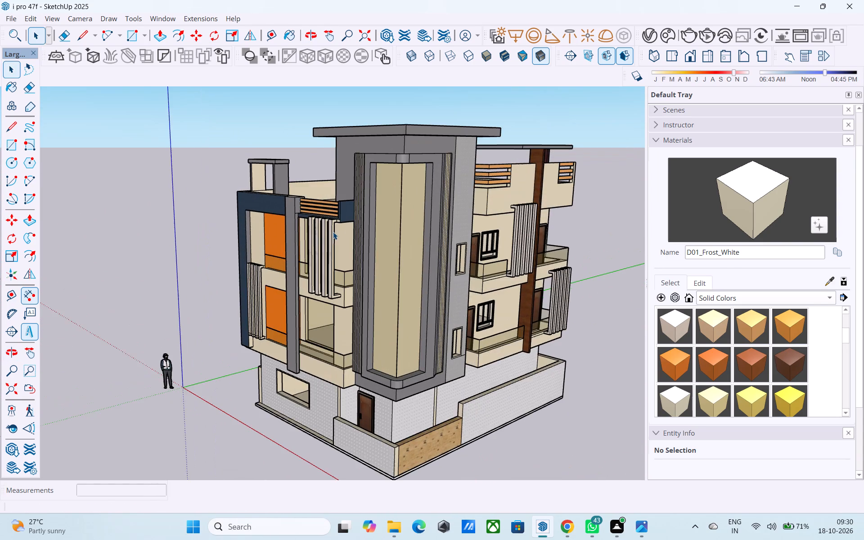
{"action": "scroll", "coordinate": [329, 226], "scroll_direction": "up", "scroll_amount": 2}
{"action": "middle_click_drag", "start_coordinate": [329, 225], "coordinate": [338, 295]}
{"action": "scroll", "coordinate": [337, 291], "scroll_direction": "up", "scroll_amount": 4}
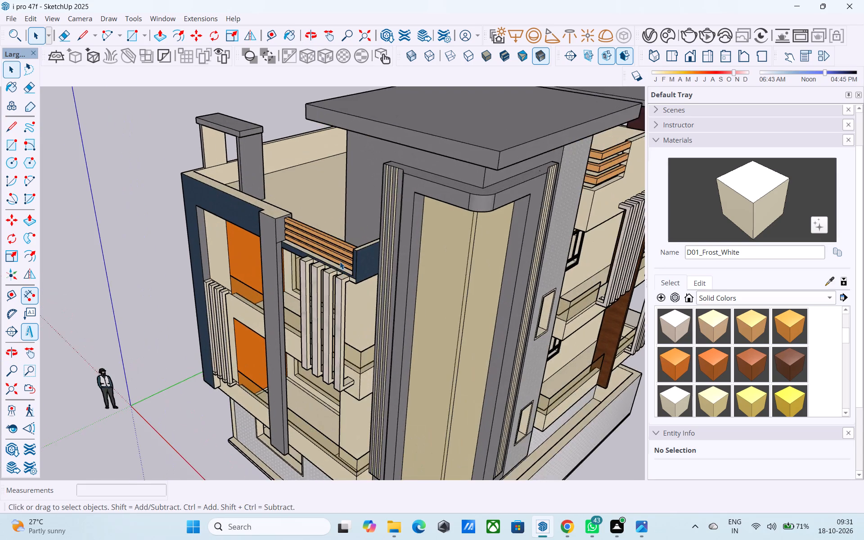
{"action": "scroll", "coordinate": [340, 261], "scroll_direction": "up", "scroll_amount": 7}
{"action": "left_click", "coordinate": [352, 224]}
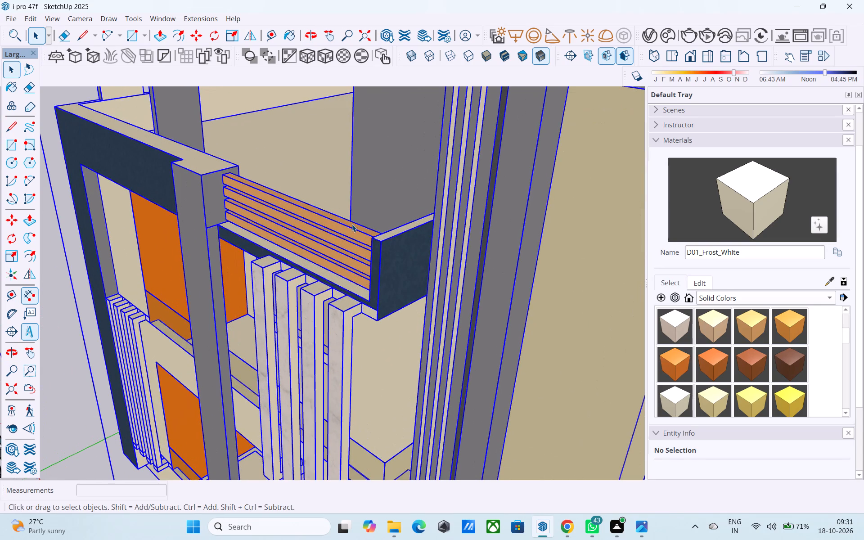
{"action": "double_click", "coordinate": [352, 224]}
{"action": "scroll", "coordinate": [352, 224], "scroll_direction": "up", "scroll_amount": 3}
{"action": "left_click", "coordinate": [353, 225]}
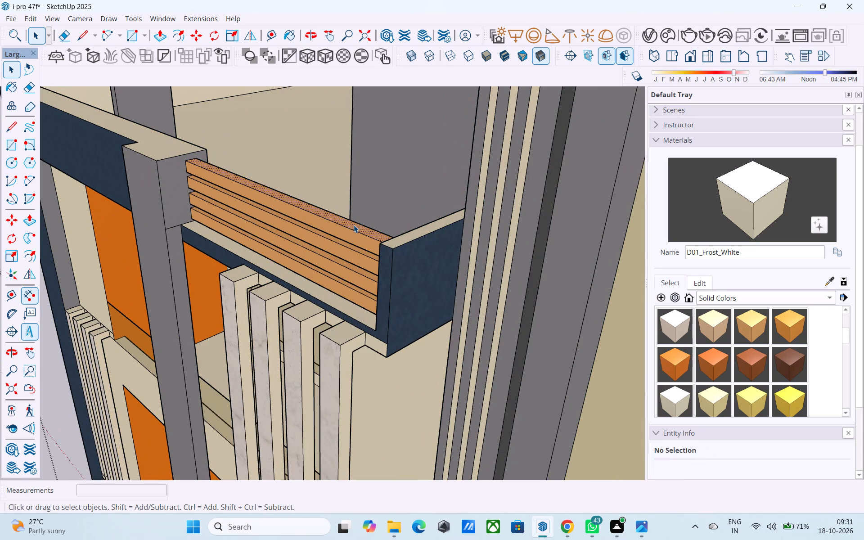
{"action": "key", "text": "p"}
{"action": "left_click", "coordinate": [354, 225]}
{"action": "left_click", "coordinate": [364, 167]}
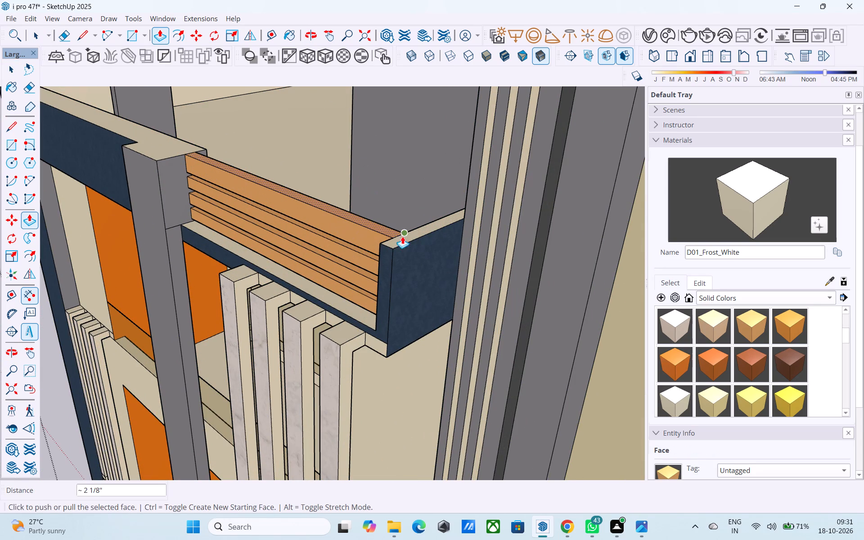
Delete the edge separating the raised slat's top face from the adjoining parapet top at the corner.
{"action": "key", "text": "space"}
{"action": "left_click", "coordinate": [402, 236]}
{"action": "key", "text": "Delete"}
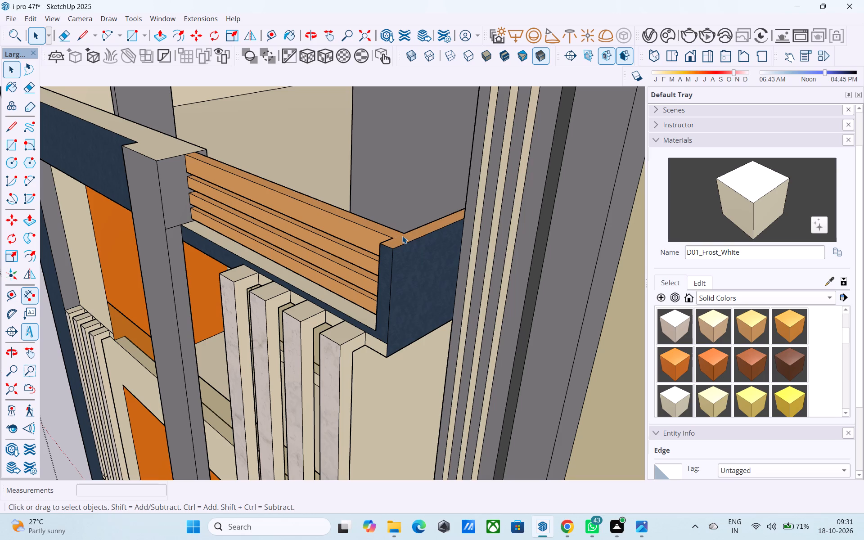
Push/Pull the merged top face of the front slats and adjoining parapet upward to heighten the terrace parapet.
{"action": "left_click", "coordinate": [402, 236]}
{"action": "key", "text": "p"}
{"action": "left_click", "coordinate": [402, 235]}
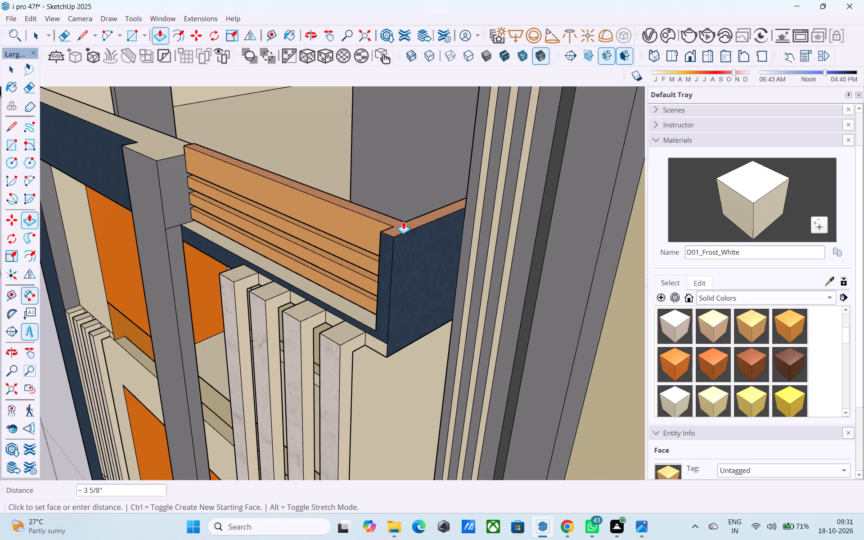
{"action": "scroll", "coordinate": [403, 221], "scroll_direction": "down", "scroll_amount": 5}
{"action": "middle_click_drag", "start_coordinate": [421, 198], "coordinate": [440, 172]}
{"action": "left_click", "coordinate": [440, 172]}
{"action": "key", "text": "space"}
Examine the heightened front parapet against the tower and the whole building from several angles.
{"action": "scroll", "coordinate": [438, 172], "scroll_direction": "down", "scroll_amount": 4}
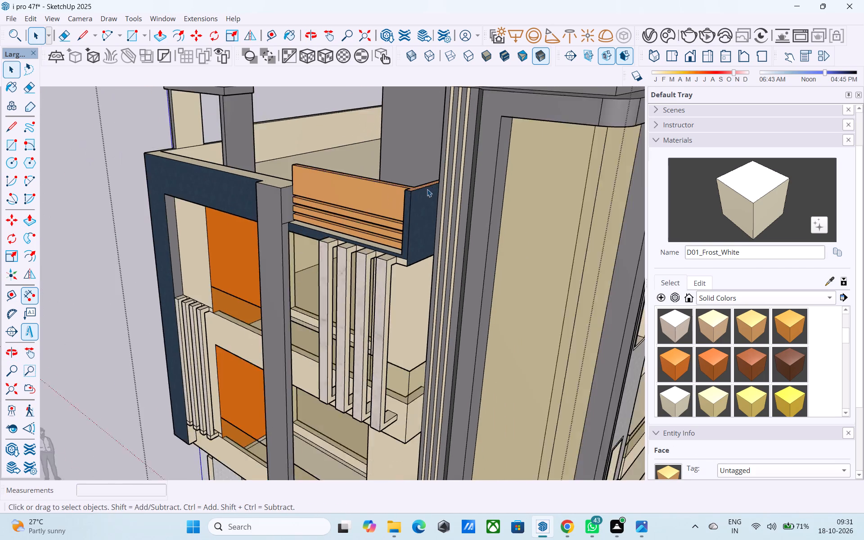
{"action": "scroll", "coordinate": [427, 189], "scroll_direction": "down", "scroll_amount": 9}
{"action": "middle_click_drag", "start_coordinate": [397, 312], "coordinate": [533, 238]}
{"action": "scroll", "coordinate": [431, 255], "scroll_direction": "down", "scroll_amount": 6}
{"action": "middle_click_drag", "start_coordinate": [477, 286], "coordinate": [278, 303]}
{"action": "scroll", "coordinate": [288, 301], "scroll_direction": "up", "scroll_amount": 3}
{"action": "scroll", "coordinate": [288, 301], "scroll_direction": "down", "scroll_amount": 2}
{"action": "middle_click_drag", "start_coordinate": [288, 301], "coordinate": [443, 346]}
{"action": "scroll", "coordinate": [288, 301], "scroll_direction": "down", "scroll_amount": 1}
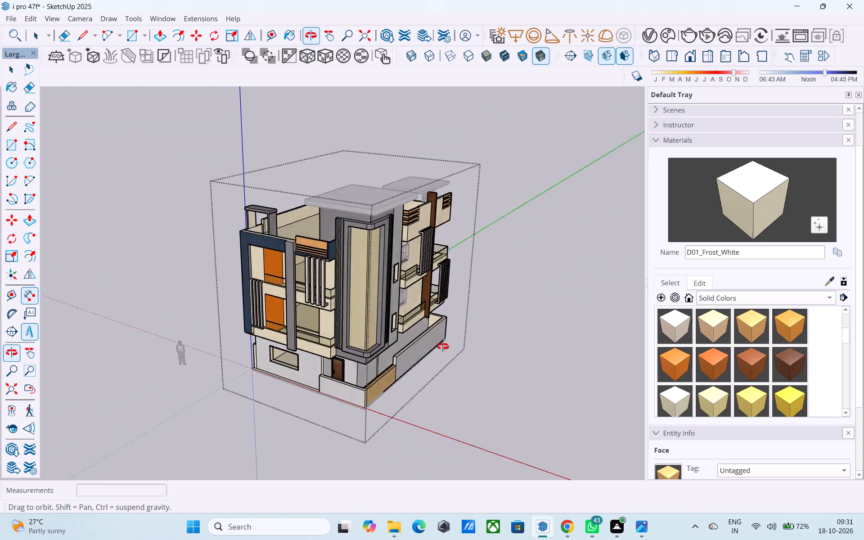
{"action": "middle_click_drag", "start_coordinate": [443, 346], "coordinate": [308, 333]}
Save the model with the heightened front parapet.
{"action": "key", "text": "ctrl+s"}
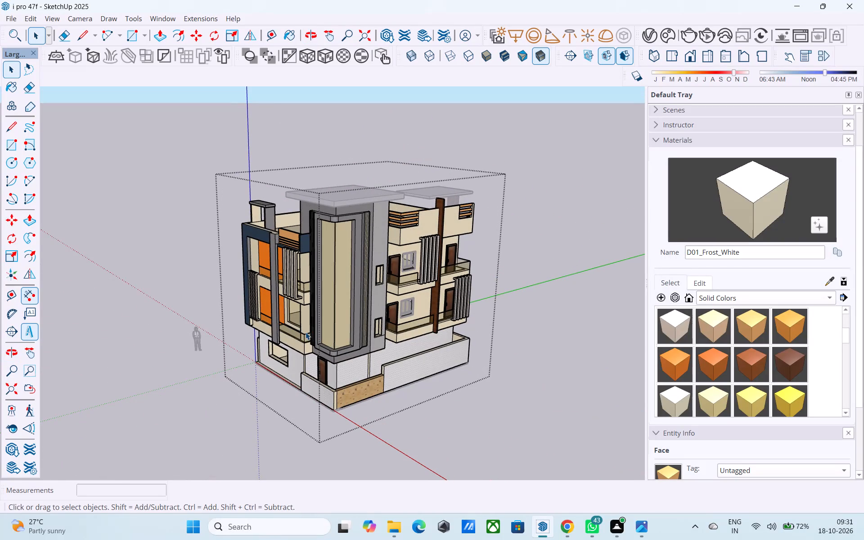
{"action": "key", "text": "space"}
Leave the building group's editing mode.
{"action": "scroll", "coordinate": [303, 324], "scroll_direction": "up", "scroll_amount": 1}
{"action": "scroll", "coordinate": [220, 281], "scroll_direction": "down", "scroll_amount": 4}
{"action": "key", "text": "space"}
{"action": "left_click", "coordinate": [480, 296]}
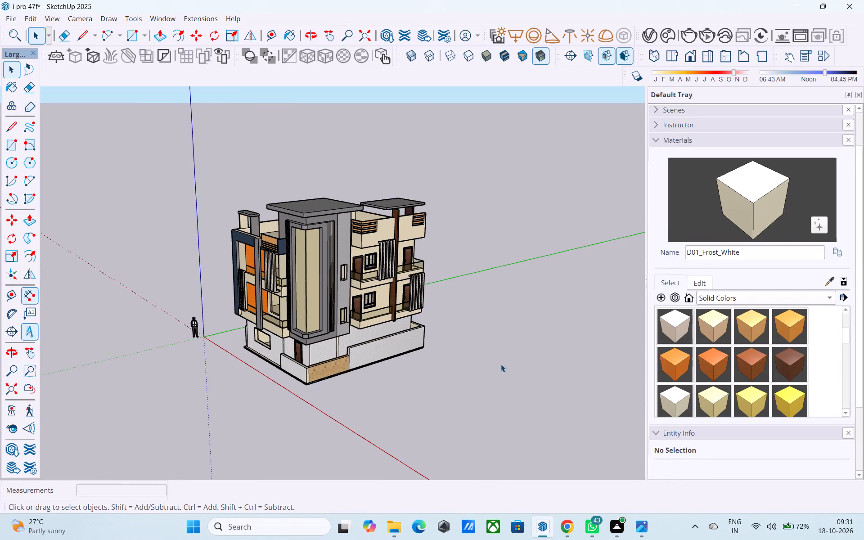
Examine the corner tower, roof slabs, slatted parapets and side balconies from above and at eye level.
{"action": "middle_click_drag", "start_coordinate": [404, 305], "coordinate": [379, 266]}
{"action": "scroll", "coordinate": [379, 270], "scroll_direction": "up", "scroll_amount": 4}
{"action": "scroll", "coordinate": [238, 292], "scroll_direction": "up", "scroll_amount": 2}
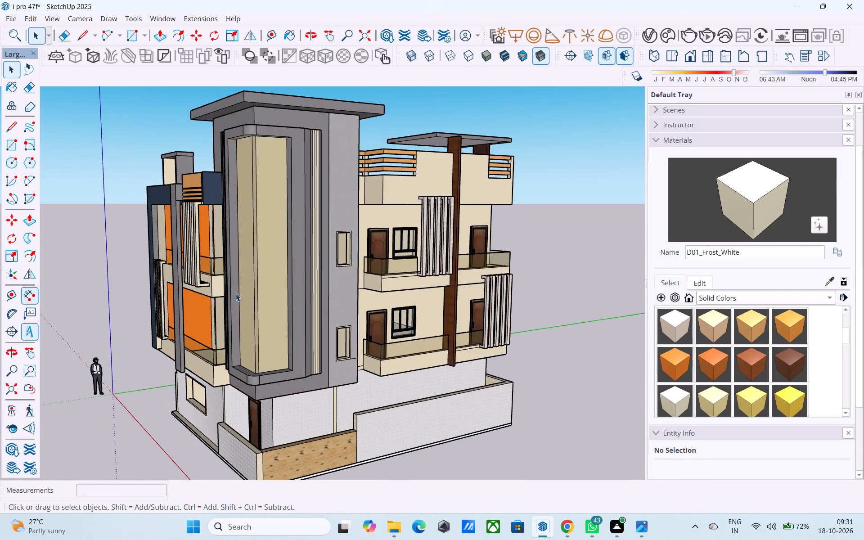
{"action": "scroll", "coordinate": [236, 293], "scroll_direction": "up", "scroll_amount": 3}
{"action": "scroll", "coordinate": [310, 306], "scroll_direction": "up", "scroll_amount": 3}
{"action": "middle_click_drag", "start_coordinate": [328, 307], "coordinate": [272, 443]}
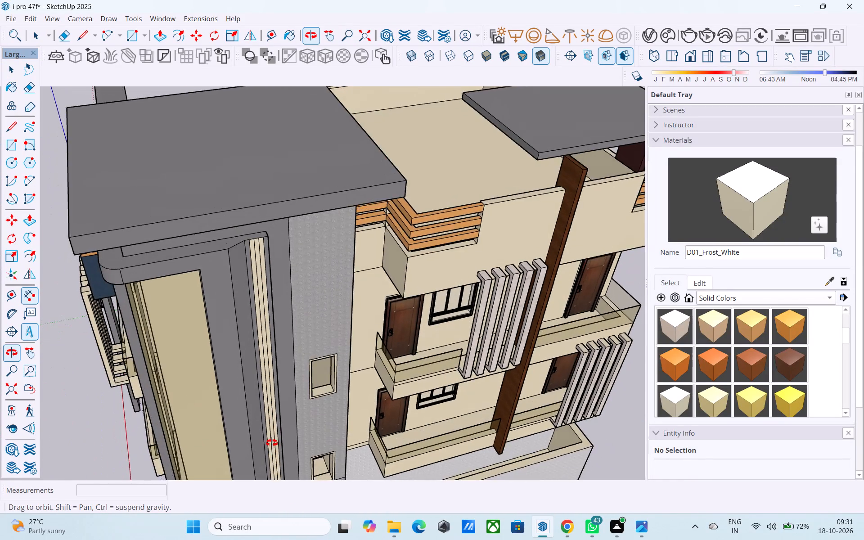
{"action": "middle_click_drag", "start_coordinate": [272, 443], "coordinate": [260, 423]}
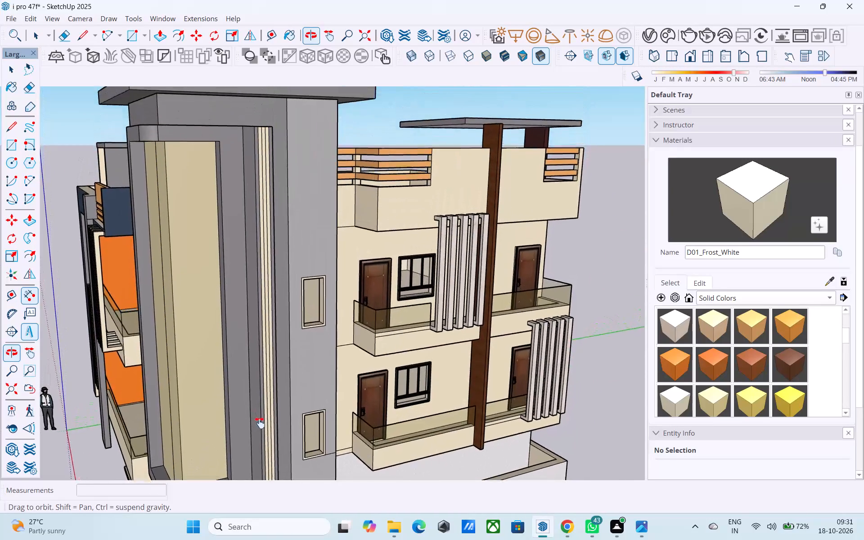
{"action": "middle_click_drag", "start_coordinate": [260, 423], "coordinate": [259, 462]}
{"action": "middle_click_drag", "start_coordinate": [269, 249], "coordinate": [365, 310]}
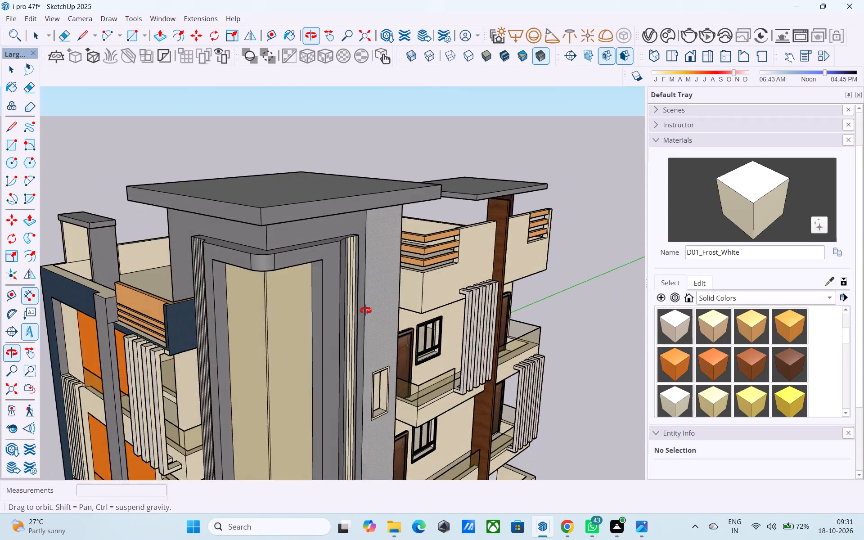
{"action": "middle_click_drag", "start_coordinate": [365, 310], "coordinate": [308, 218]}
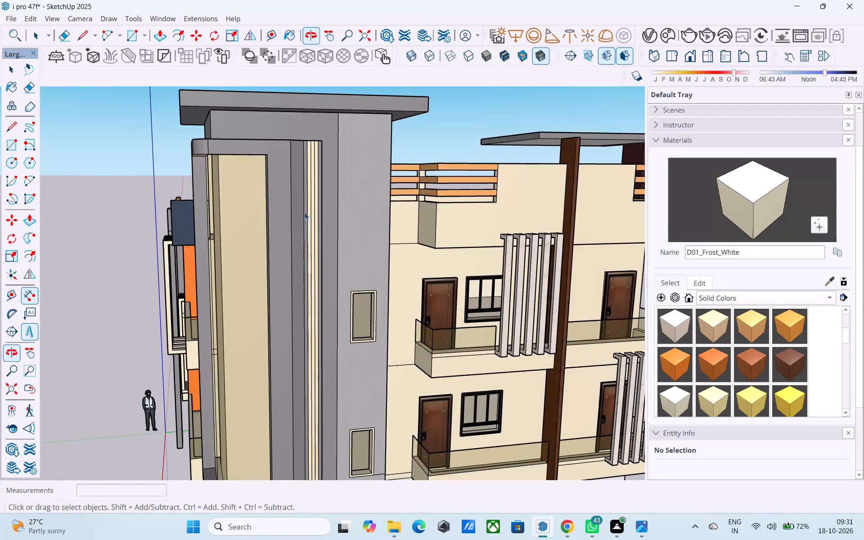
{"action": "scroll", "coordinate": [301, 207], "scroll_direction": "down", "scroll_amount": 6}
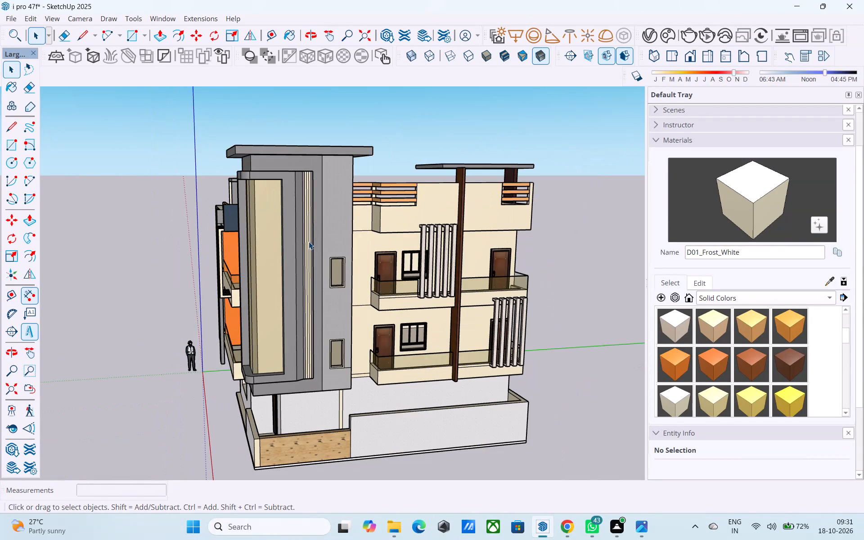
{"action": "scroll", "coordinate": [321, 234], "scroll_direction": "down", "scroll_amount": 5}
{"action": "middle_click_drag", "start_coordinate": [320, 234], "coordinate": [397, 313]}
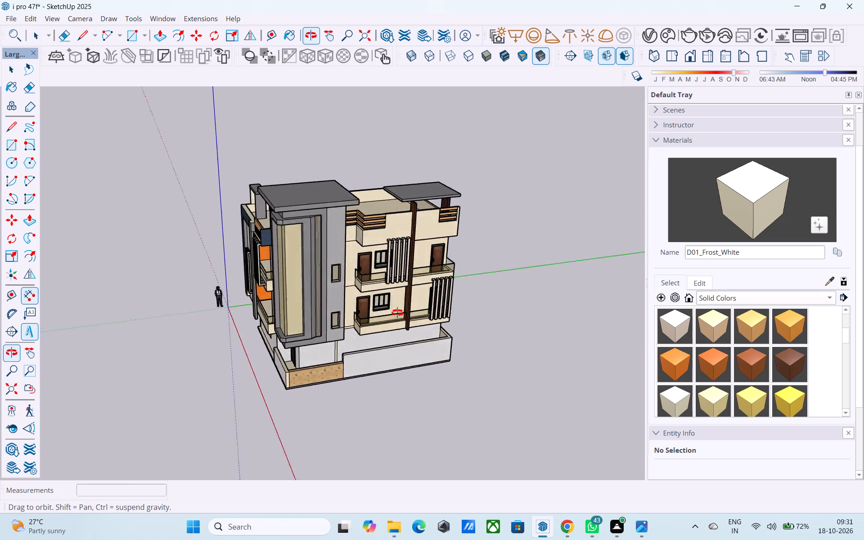
{"action": "middle_click_drag", "start_coordinate": [397, 313], "coordinate": [453, 297]}
Save the model after closing the building group.
{"action": "key", "text": "ctrl+s"}
Examine the building's front, blank side wall, compound wall and balcony side from all around the exterior.
{"action": "scroll", "coordinate": [373, 332], "scroll_direction": "down", "scroll_amount": 3}
{"action": "middle_click_drag", "start_coordinate": [355, 316], "coordinate": [335, 283]}
{"action": "scroll", "coordinate": [305, 287], "scroll_direction": "up", "scroll_amount": 9}
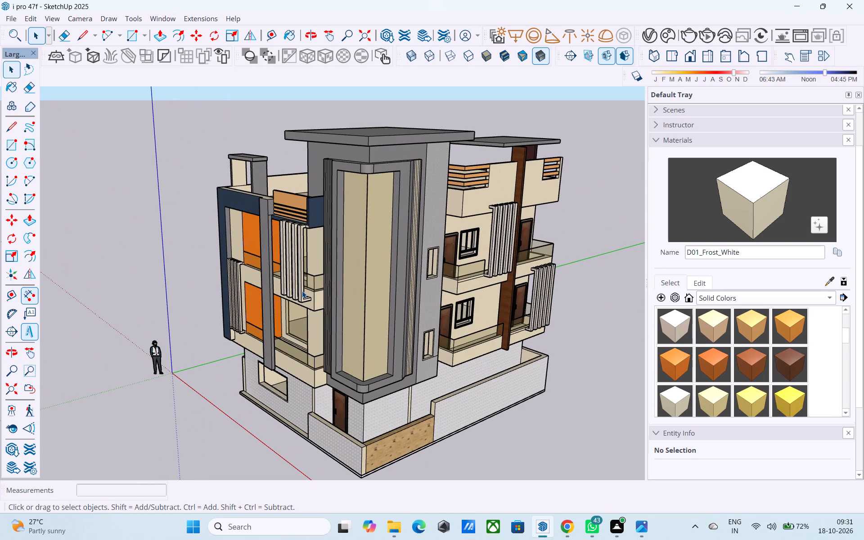
{"action": "middle_click_drag", "start_coordinate": [303, 292], "coordinate": [316, 241]}
{"action": "scroll", "coordinate": [310, 272], "scroll_direction": "down", "scroll_amount": 4}
{"action": "middle_click_drag", "start_coordinate": [273, 346], "coordinate": [454, 345]}
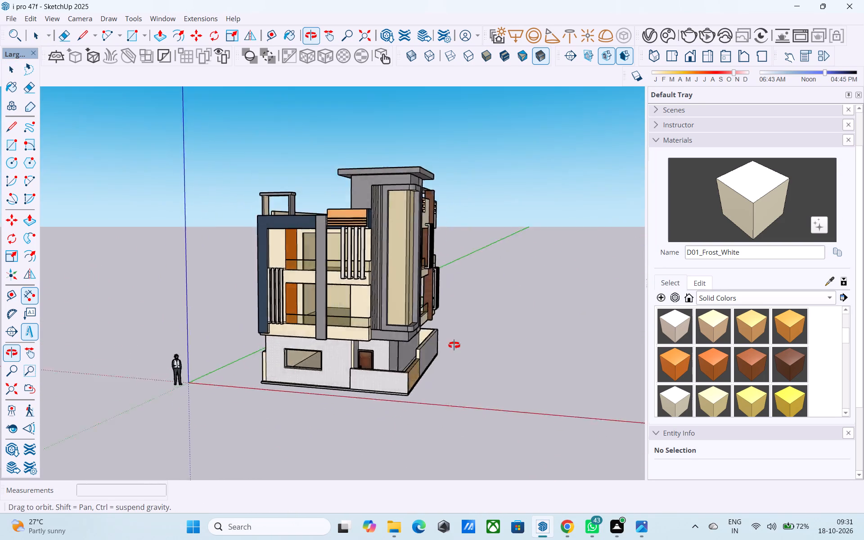
{"action": "middle_click_drag", "start_coordinate": [454, 345], "coordinate": [575, 347]}
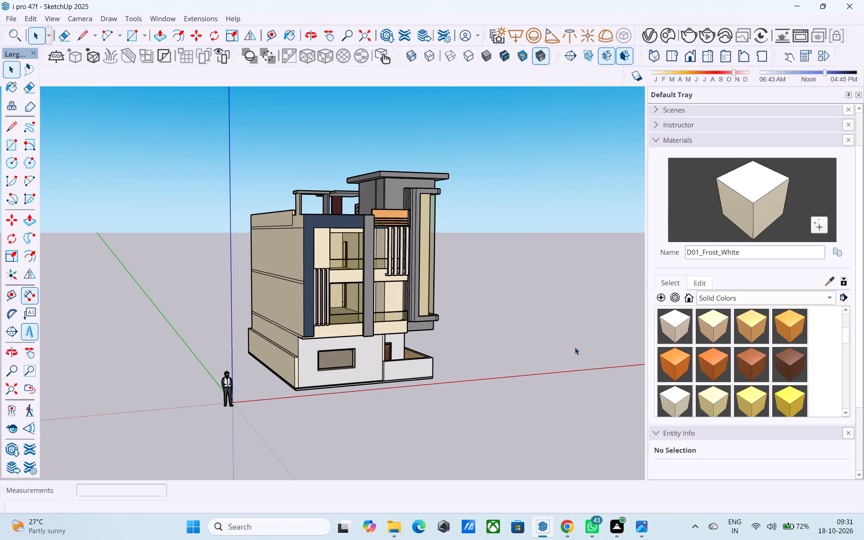
{"action": "middle_click_drag", "start_coordinate": [575, 347], "coordinate": [195, 372]}
{"action": "scroll", "coordinate": [195, 372], "scroll_direction": "up", "scroll_amount": 2}
{"action": "middle_click_drag", "start_coordinate": [195, 372], "coordinate": [652, 381]}
{"action": "middle_click_drag", "start_coordinate": [350, 361], "coordinate": [566, 363]}
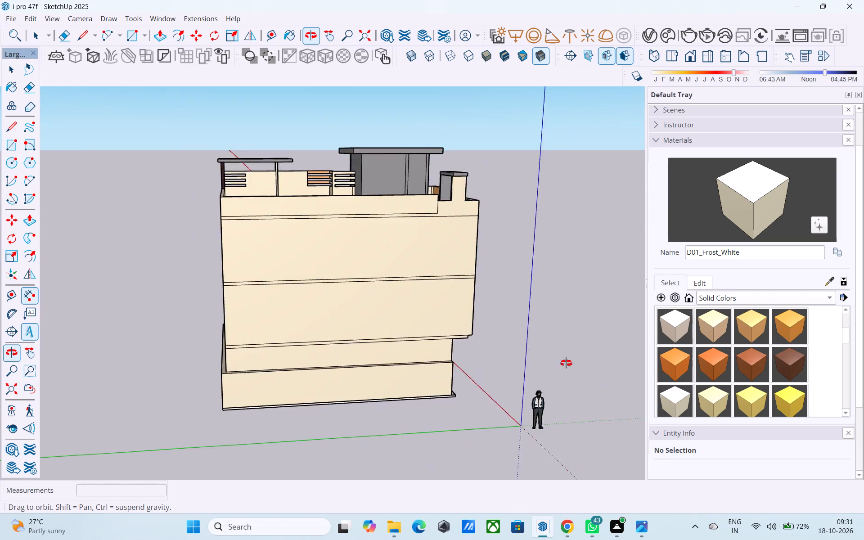
{"action": "middle_click_drag", "start_coordinate": [566, 363], "coordinate": [430, 382]}
{"action": "scroll", "coordinate": [430, 382], "scroll_direction": "up", "scroll_amount": 5}
{"action": "middle_click_drag", "start_coordinate": [396, 375], "coordinate": [397, 370]}
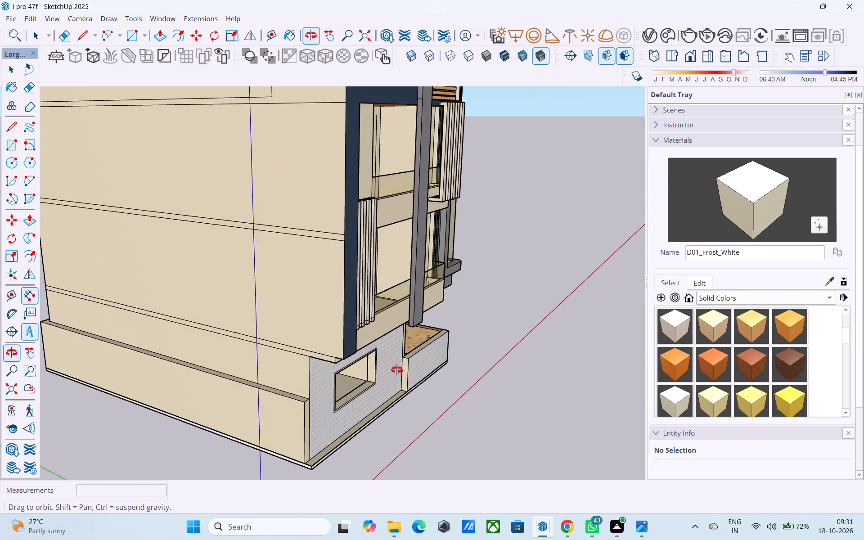
{"action": "middle_click_drag", "start_coordinate": [397, 370], "coordinate": [201, 396]}
{"action": "scroll", "coordinate": [405, 366], "scroll_direction": "up", "scroll_amount": 1}
{"action": "scroll", "coordinate": [553, 329], "scroll_direction": "down", "scroll_amount": 4}
{"action": "middle_click_drag", "start_coordinate": [579, 337], "coordinate": [229, 365]}
{"action": "scroll", "coordinate": [598, 314], "scroll_direction": "down", "scroll_amount": 3}
{"action": "middle_click_drag", "start_coordinate": [603, 318], "coordinate": [301, 319]}
{"action": "scroll", "coordinate": [261, 317], "scroll_direction": "down", "scroll_amount": 2}
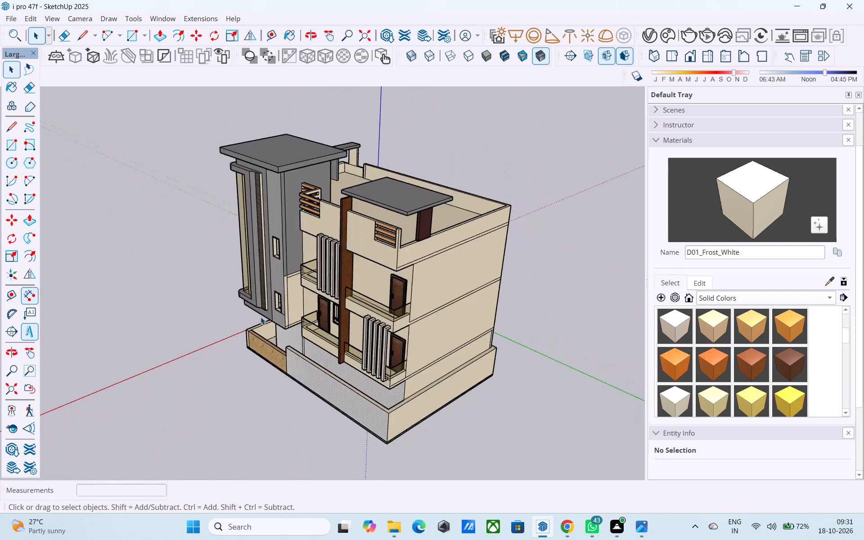
Open the building group and erase the leftover edges around the cream strip on the corner tower's inner side wall beside the balconies.
{"action": "middle_click_drag", "start_coordinate": [261, 317], "coordinate": [278, 261]}
{"action": "scroll", "coordinate": [278, 261], "scroll_direction": "up", "scroll_amount": 5}
{"action": "scroll", "coordinate": [283, 259], "scroll_direction": "down", "scroll_amount": 2}
{"action": "scroll", "coordinate": [294, 286], "scroll_direction": "up", "scroll_amount": 4}
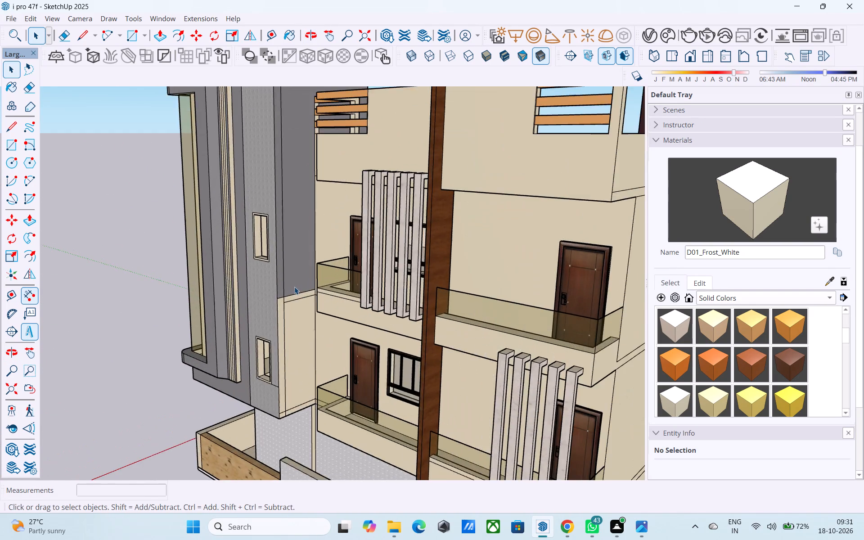
{"action": "scroll", "coordinate": [294, 287], "scroll_direction": "up", "scroll_amount": 10}
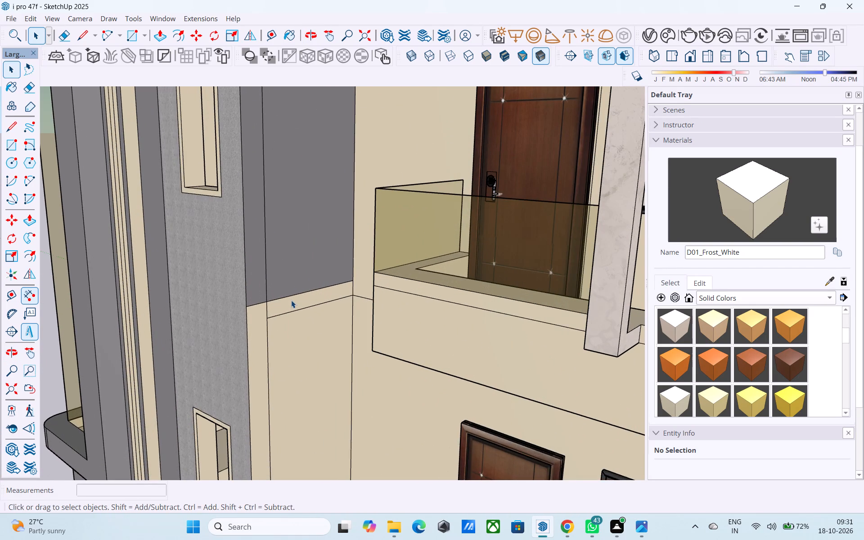
{"action": "double_click", "coordinate": [291, 300]}
{"action": "scroll", "coordinate": [291, 300], "scroll_direction": "up", "scroll_amount": 2}
{"action": "key", "text": "e"}
{"action": "double_click", "coordinate": [291, 297]}
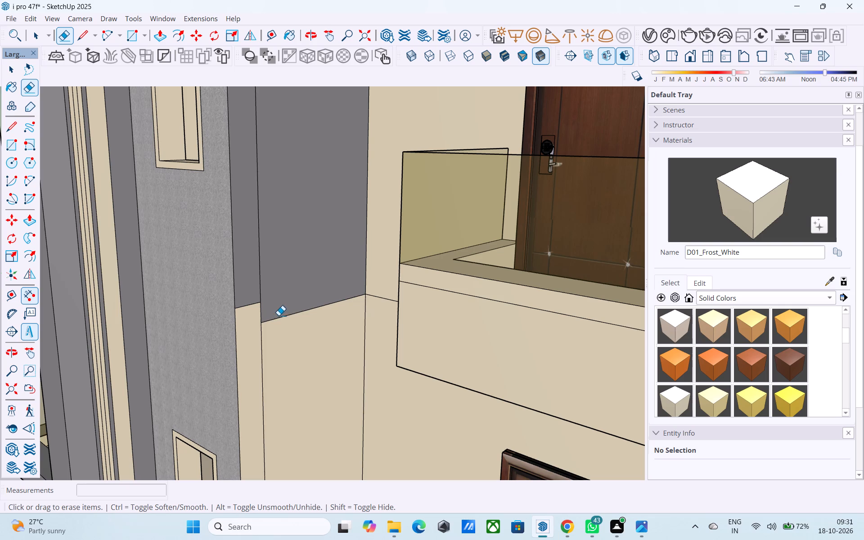
{"action": "left_click_drag", "start_coordinate": [279, 315], "coordinate": [276, 323]}
{"action": "left_click_drag", "start_coordinate": [264, 322], "coordinate": [259, 323]}
{"action": "left_click_drag", "start_coordinate": [252, 304], "coordinate": [256, 319]}
{"action": "left_click_drag", "start_coordinate": [260, 299], "coordinate": [260, 299]}
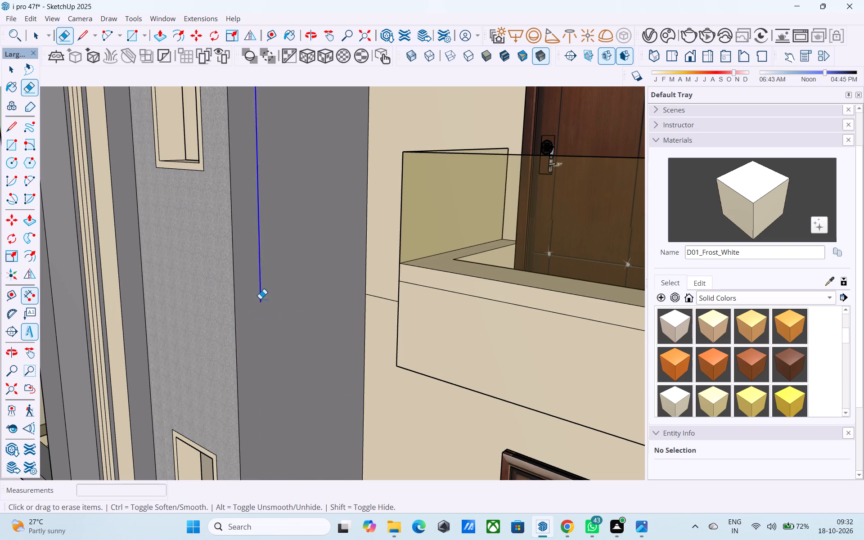
{"action": "left_click_drag", "start_coordinate": [260, 299], "coordinate": [264, 298]}
Erase the remaining edges of the cream strip along the bottom of the corner tower's inner side wall.
{"action": "scroll", "coordinate": [265, 312], "scroll_direction": "down", "scroll_amount": 17}
{"action": "middle_click_drag", "start_coordinate": [277, 346], "coordinate": [292, 344]}
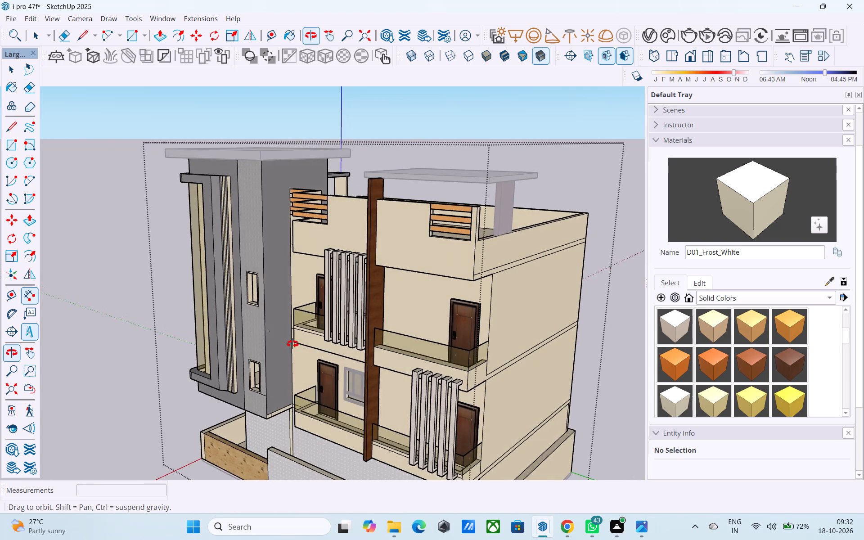
{"action": "middle_click_drag", "start_coordinate": [292, 344], "coordinate": [297, 342]}
{"action": "scroll", "coordinate": [294, 405], "scroll_direction": "up", "scroll_amount": 16}
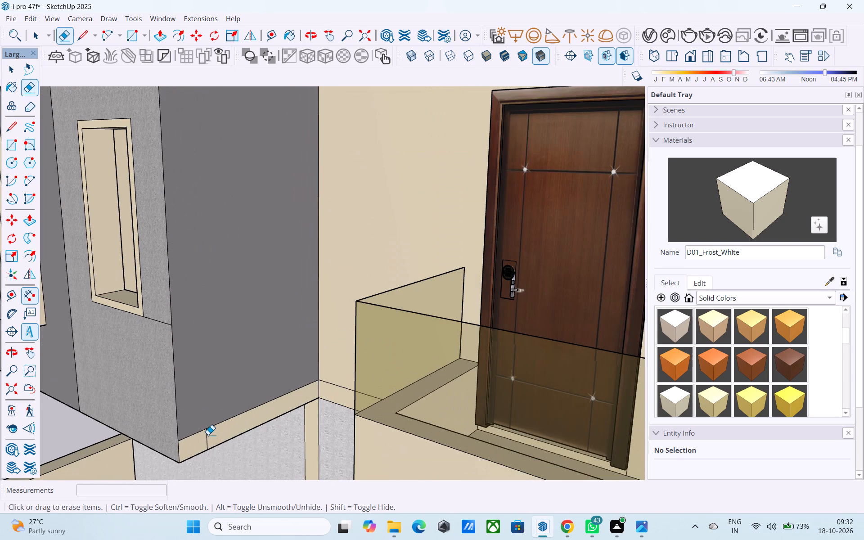
{"action": "left_click", "coordinate": [208, 435]}
{"action": "left_click", "coordinate": [206, 430]}
Erase the stray edge on the terrace's slatted parapet where it meets the grey tower wall.
{"action": "scroll", "coordinate": [211, 432], "scroll_direction": "down", "scroll_amount": 13}
{"action": "middle_click_drag", "start_coordinate": [226, 422], "coordinate": [354, 427]}
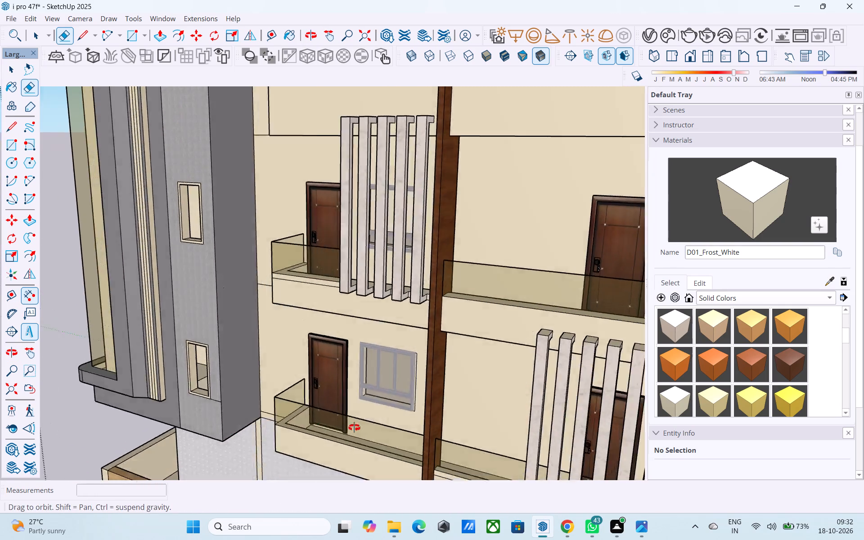
{"action": "middle_click_drag", "start_coordinate": [354, 427], "coordinate": [632, 378]}
{"action": "scroll", "coordinate": [545, 316], "scroll_direction": "down", "scroll_amount": 5}
{"action": "middle_click_drag", "start_coordinate": [333, 383], "coordinate": [838, 457]}
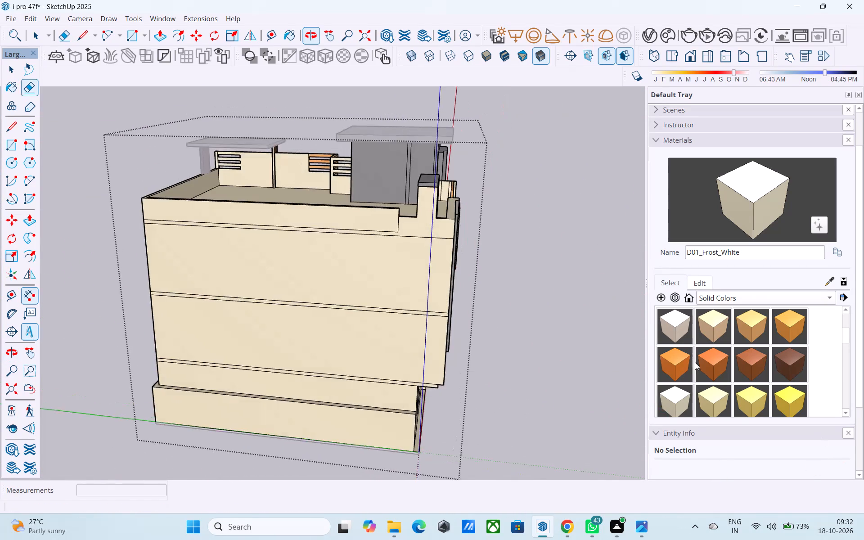
{"action": "scroll", "coordinate": [314, 129], "scroll_direction": "up", "scroll_amount": 7}
{"action": "left_click_drag", "start_coordinate": [449, 197], "coordinate": [442, 192]}
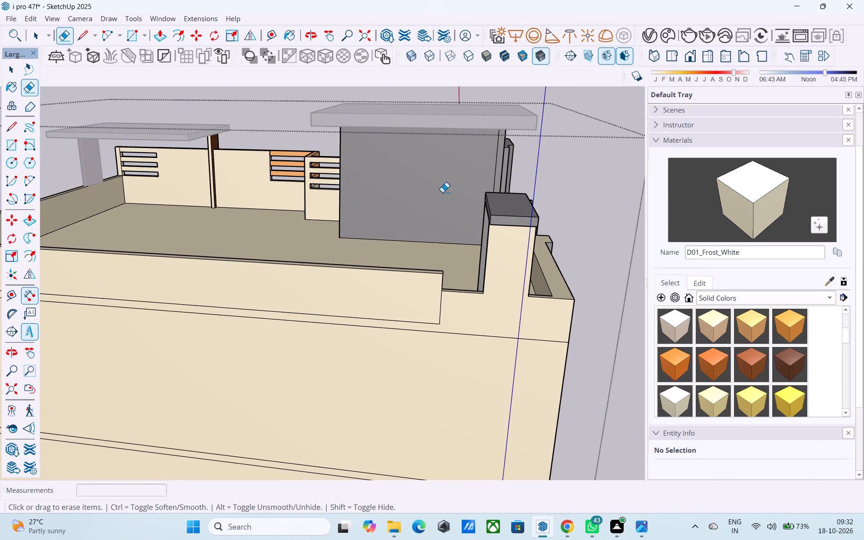
{"action": "middle_click_drag", "start_coordinate": [442, 192], "coordinate": [271, 213]}
{"action": "middle_click_drag", "start_coordinate": [303, 212], "coordinate": [316, 213]}
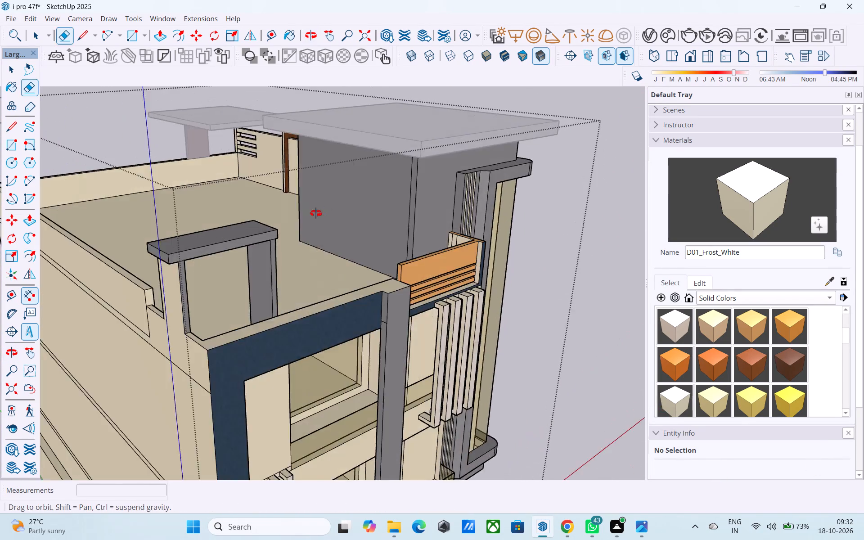
{"action": "middle_click_drag", "start_coordinate": [316, 213], "coordinate": [669, 233]}
{"action": "scroll", "coordinate": [412, 240], "scroll_direction": "up", "scroll_amount": 5}
{"action": "scroll", "coordinate": [385, 168], "scroll_direction": "up", "scroll_amount": 2}
{"action": "left_click", "coordinate": [373, 162]}
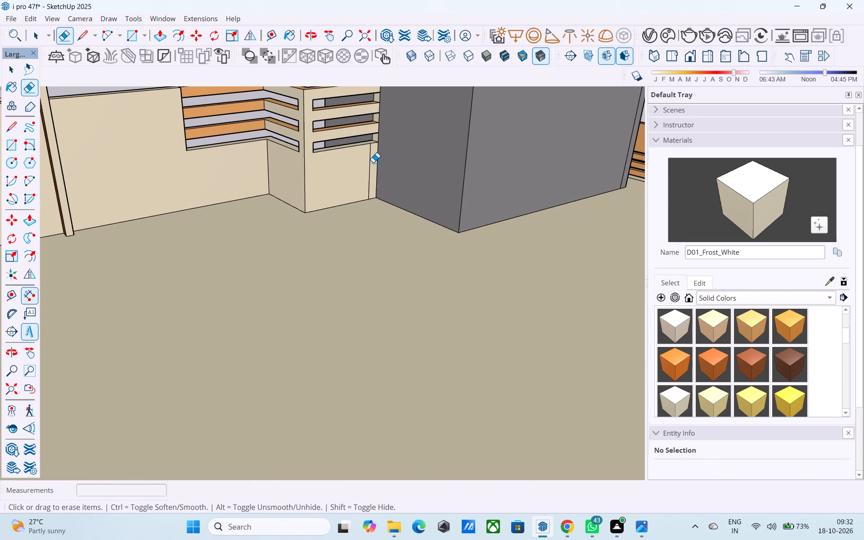
Save the model with the cleaned-up tower and parapet faces.
{"action": "scroll", "coordinate": [366, 166], "scroll_direction": "down", "scroll_amount": 10}
{"action": "middle_click_drag", "start_coordinate": [325, 210], "coordinate": [588, 223]}
{"action": "middle_click_drag", "start_coordinate": [328, 205], "coordinate": [592, 171]}
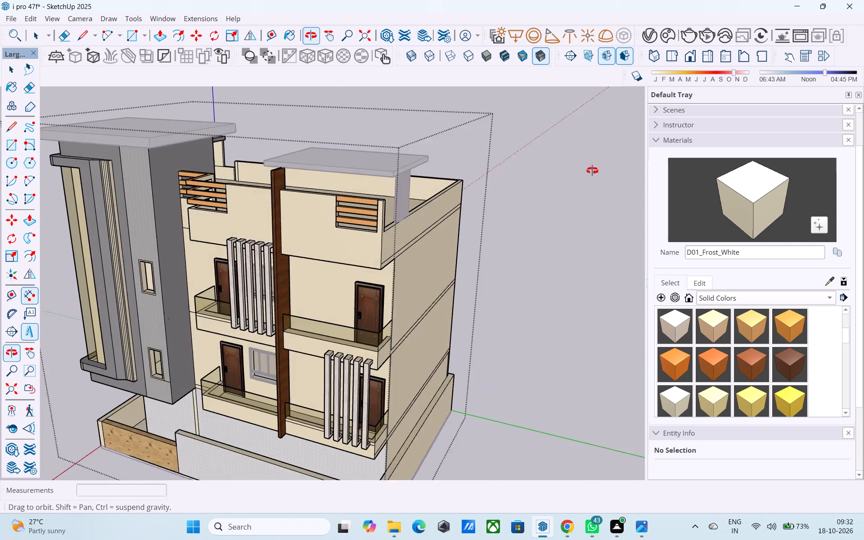
{"action": "middle_click_drag", "start_coordinate": [592, 171], "coordinate": [681, 183]}
{"action": "middle_click_drag", "start_coordinate": [301, 199], "coordinate": [488, 204]}
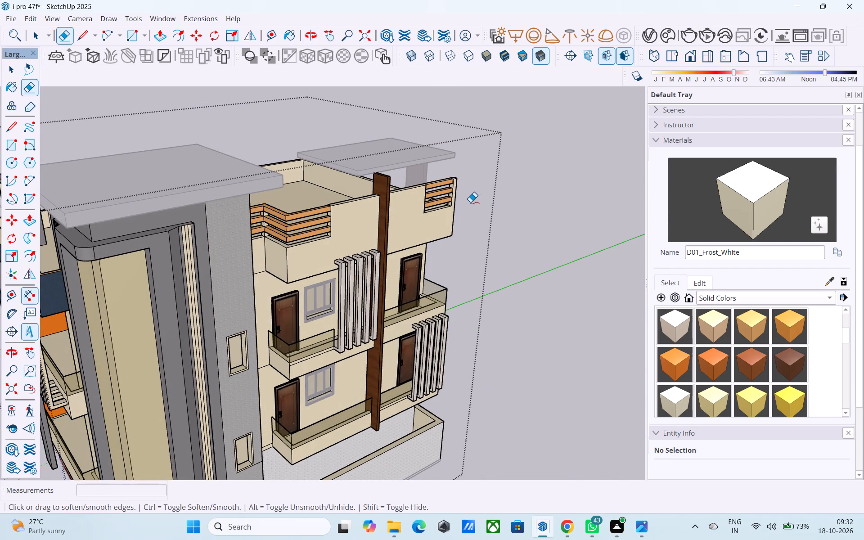
{"action": "key", "text": "ctrl+s"}
Leave the building group's editing mode.
{"action": "key", "text": "space"}
{"action": "left_click", "coordinate": [535, 203]}
Examine the finished exterior from the corner tower, balcony side and front elevation, from above and at eye level.
{"action": "scroll", "coordinate": [438, 191], "scroll_direction": "down", "scroll_amount": 4}
{"action": "middle_click_drag", "start_coordinate": [456, 200], "coordinate": [414, 171]}
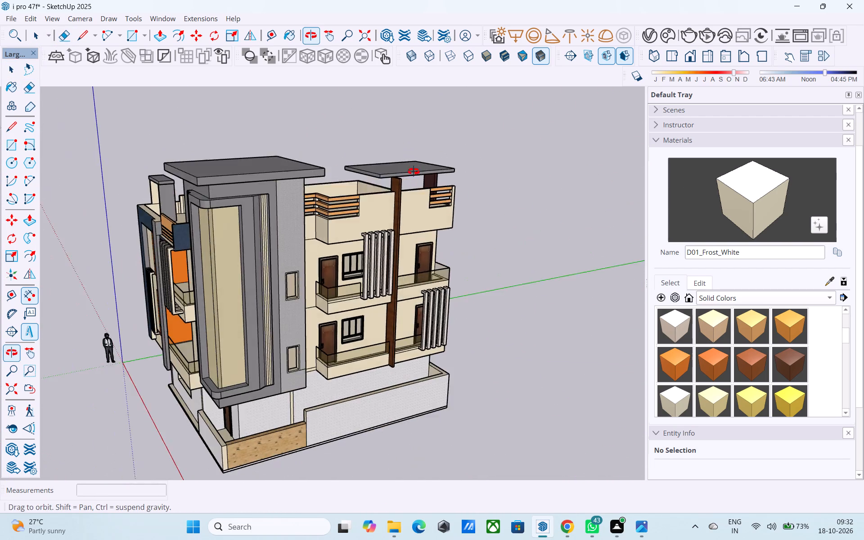
{"action": "middle_click_drag", "start_coordinate": [414, 171], "coordinate": [430, 131]}
{"action": "scroll", "coordinate": [434, 138], "scroll_direction": "down", "scroll_amount": 4}
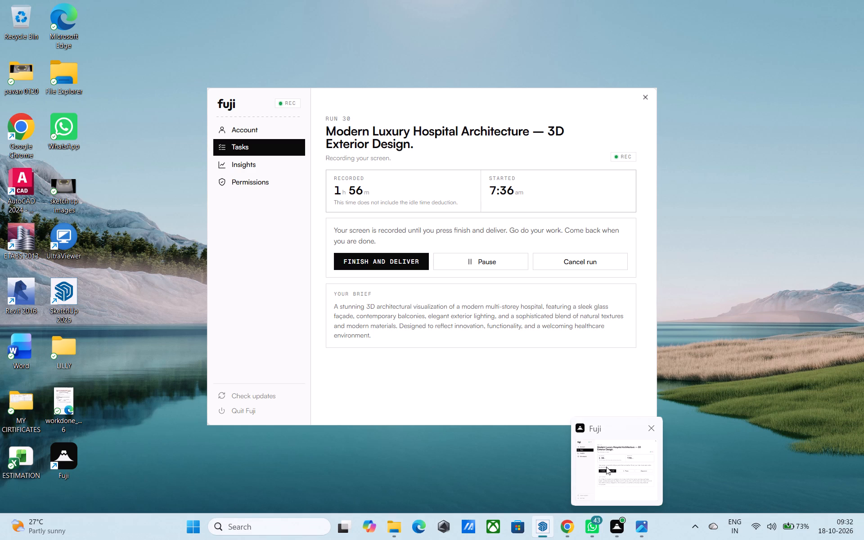
{"action": "scroll", "coordinate": [534, 250], "scroll_direction": "down", "scroll_amount": 1}
{"action": "middle_click_drag", "start_coordinate": [530, 257], "coordinate": [531, 273]}
{"action": "middle_click_drag", "start_coordinate": [236, 328], "coordinate": [302, 328]}
{"action": "scroll", "coordinate": [308, 323], "scroll_direction": "up", "scroll_amount": 3}
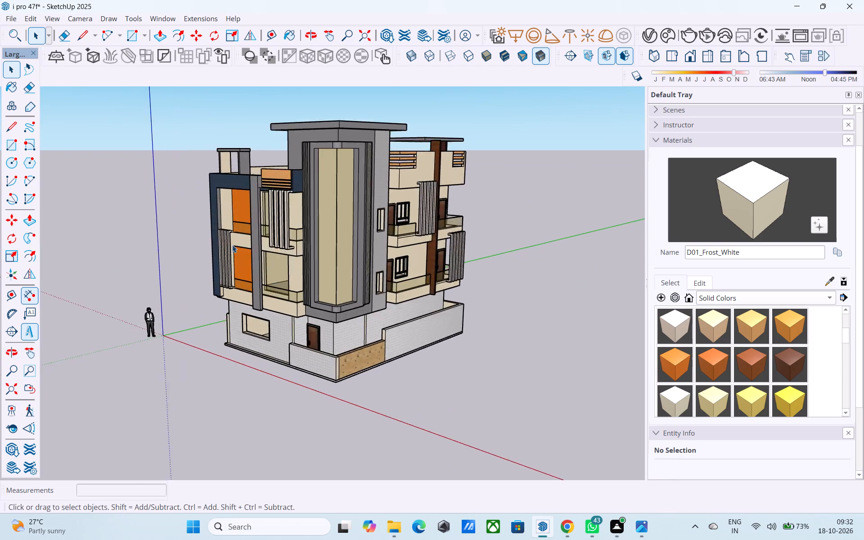
{"action": "scroll", "coordinate": [232, 245], "scroll_direction": "up", "scroll_amount": 5}
{"action": "middle_click_drag", "start_coordinate": [184, 251], "coordinate": [414, 248]}
{"action": "scroll", "coordinate": [161, 206], "scroll_direction": "down", "scroll_amount": 7}
{"action": "middle_click_drag", "start_coordinate": [457, 306], "coordinate": [349, 273]}
{"action": "scroll", "coordinate": [318, 267], "scroll_direction": "down", "scroll_amount": 3}
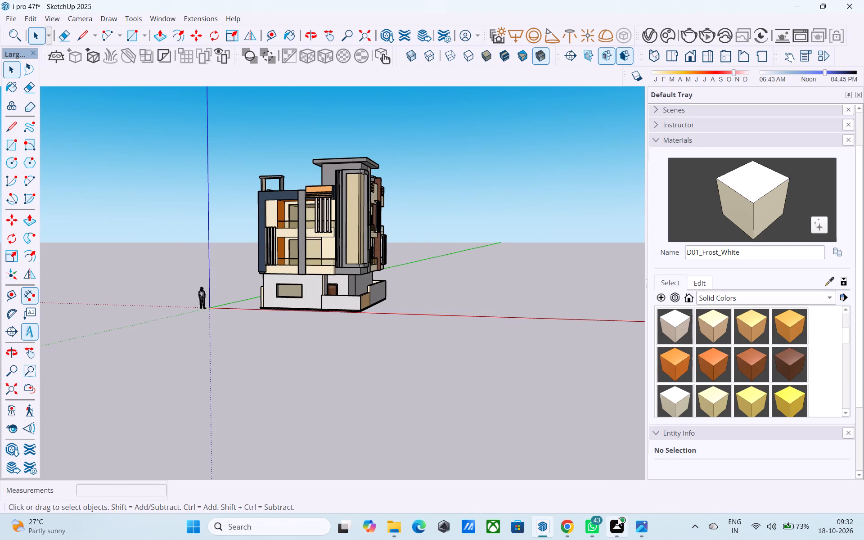